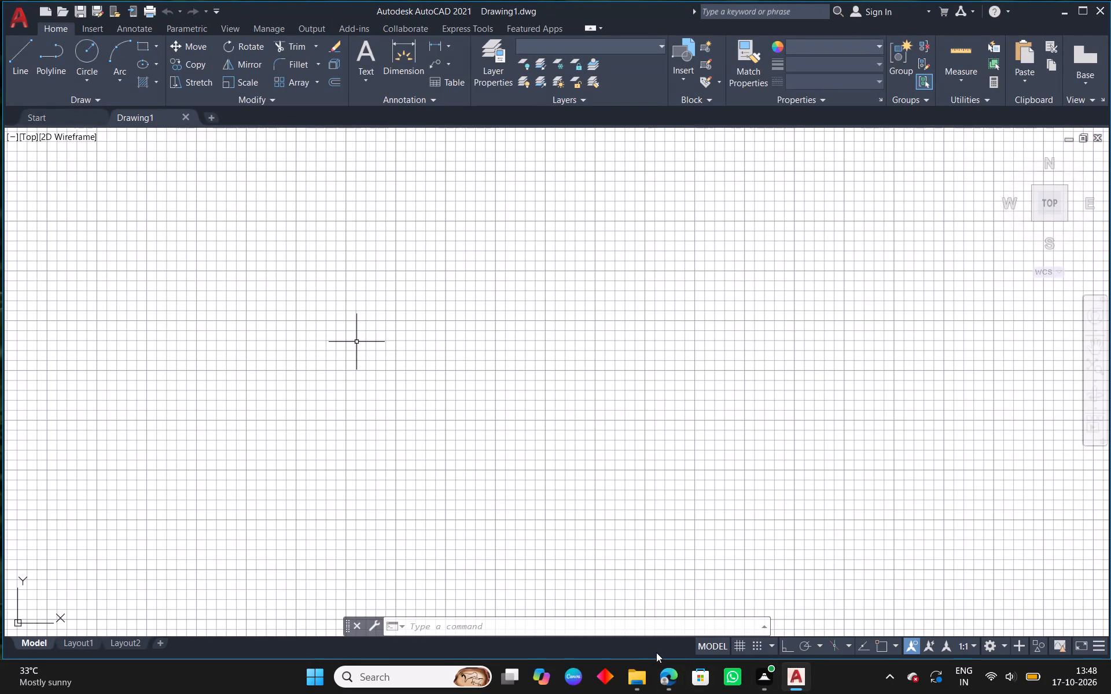
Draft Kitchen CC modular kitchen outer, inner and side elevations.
Set the drawing units' length precision to two decimal places (0.00).
{"action": "type", "text": "un"}
{"action": "key", "text": "space"}
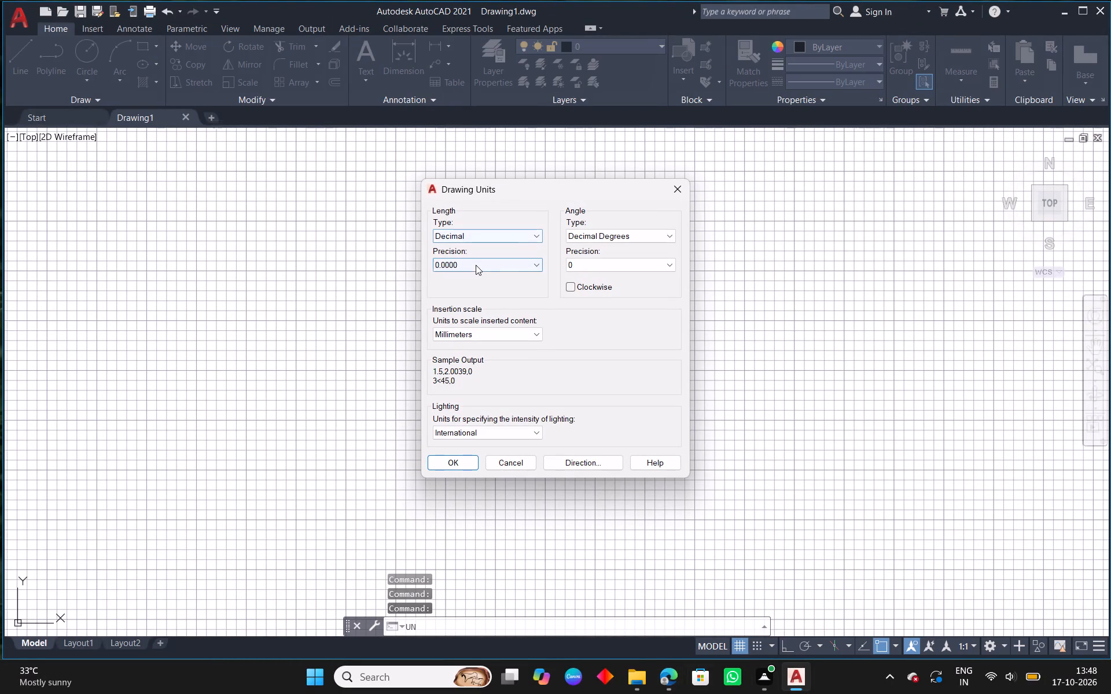
{"action": "left_click", "coordinate": [476, 265]}
{"action": "left_click", "coordinate": [457, 294]}
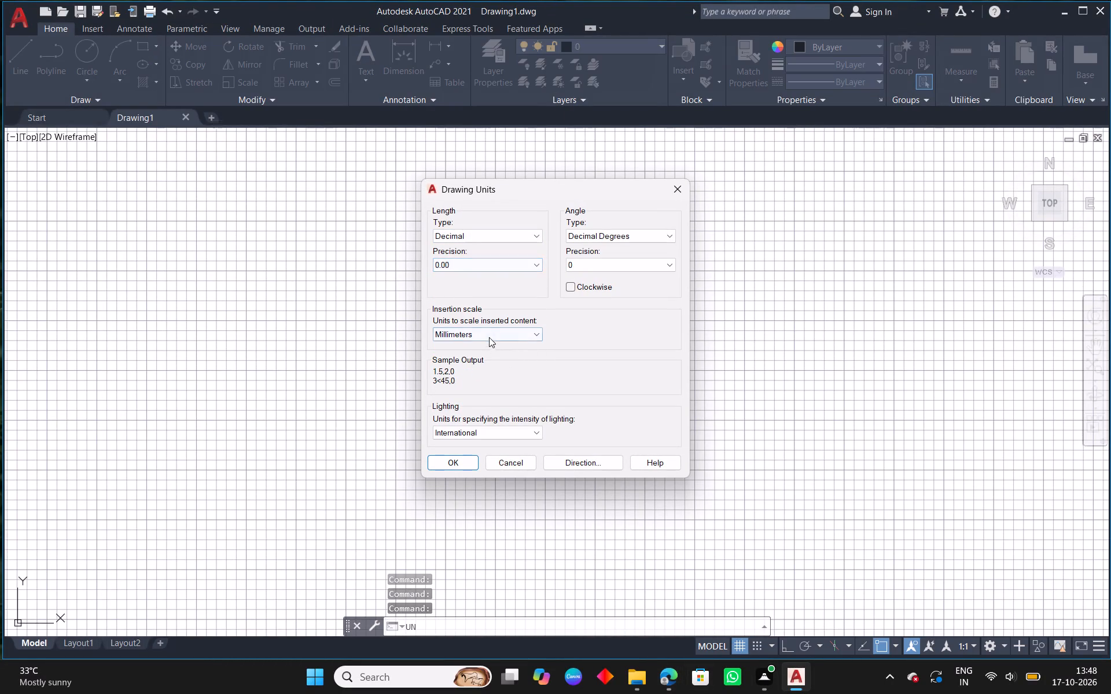
{"action": "left_click", "coordinate": [452, 465]}
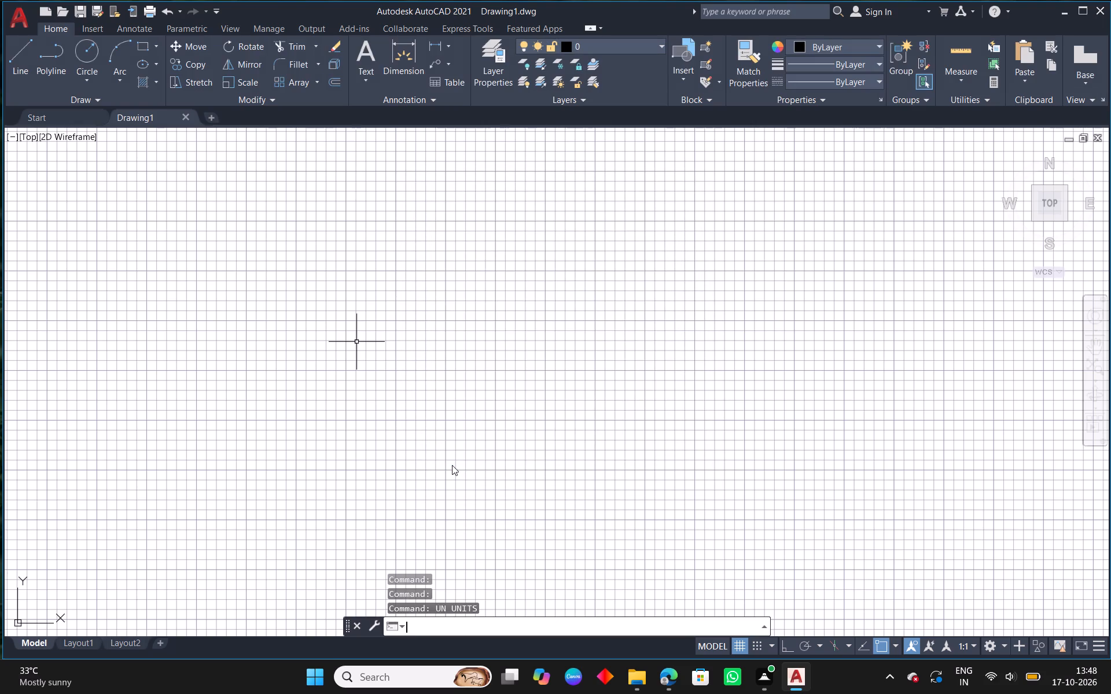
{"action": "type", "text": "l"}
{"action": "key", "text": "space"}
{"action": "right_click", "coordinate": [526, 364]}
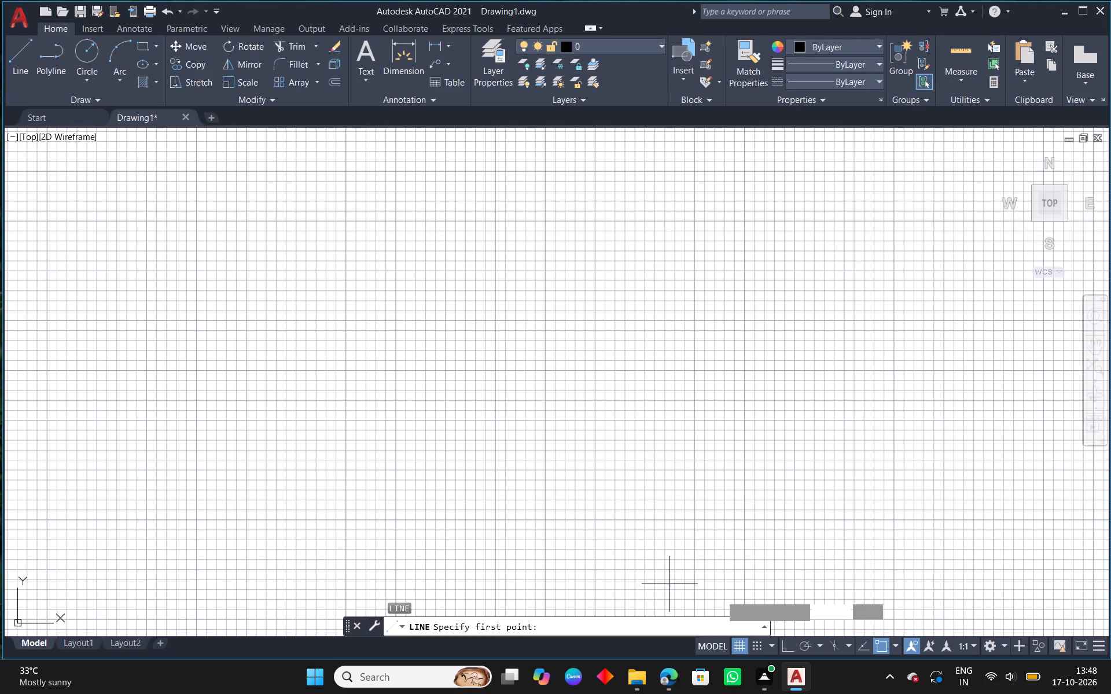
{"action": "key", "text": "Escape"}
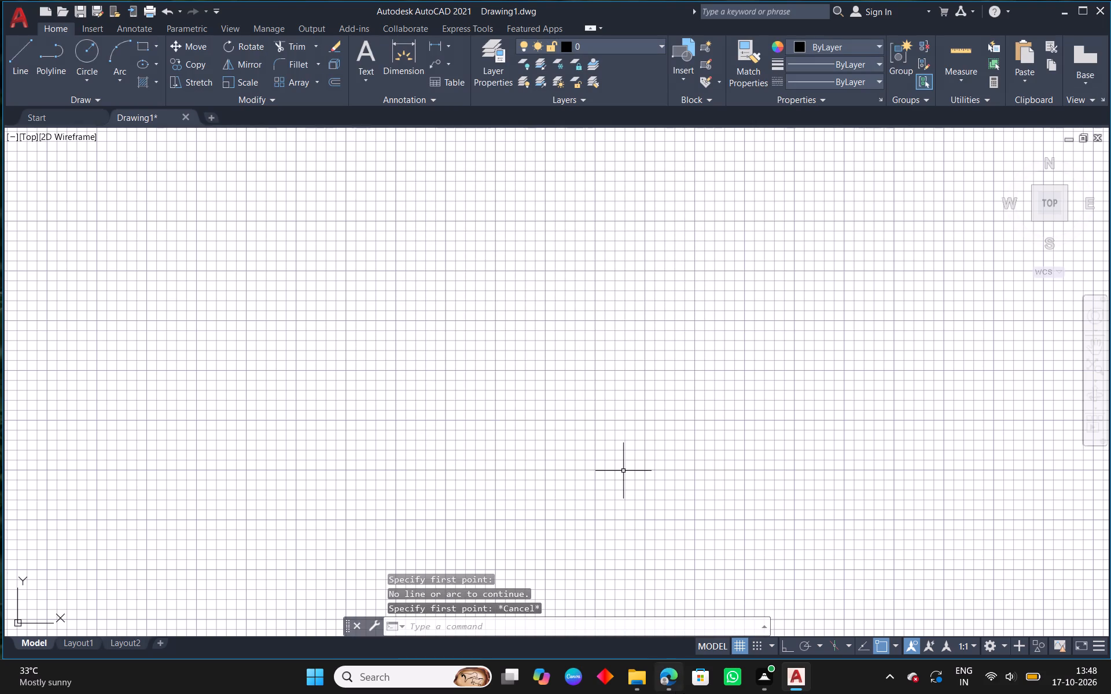
Open the "kitchen cc" image from the photos folder, copy it to the clipboard and return to the drawing.
{"action": "left_click", "coordinate": [647, 687]}
{"action": "left_click_drag", "start_coordinate": [311, 189], "coordinate": [314, 201]}
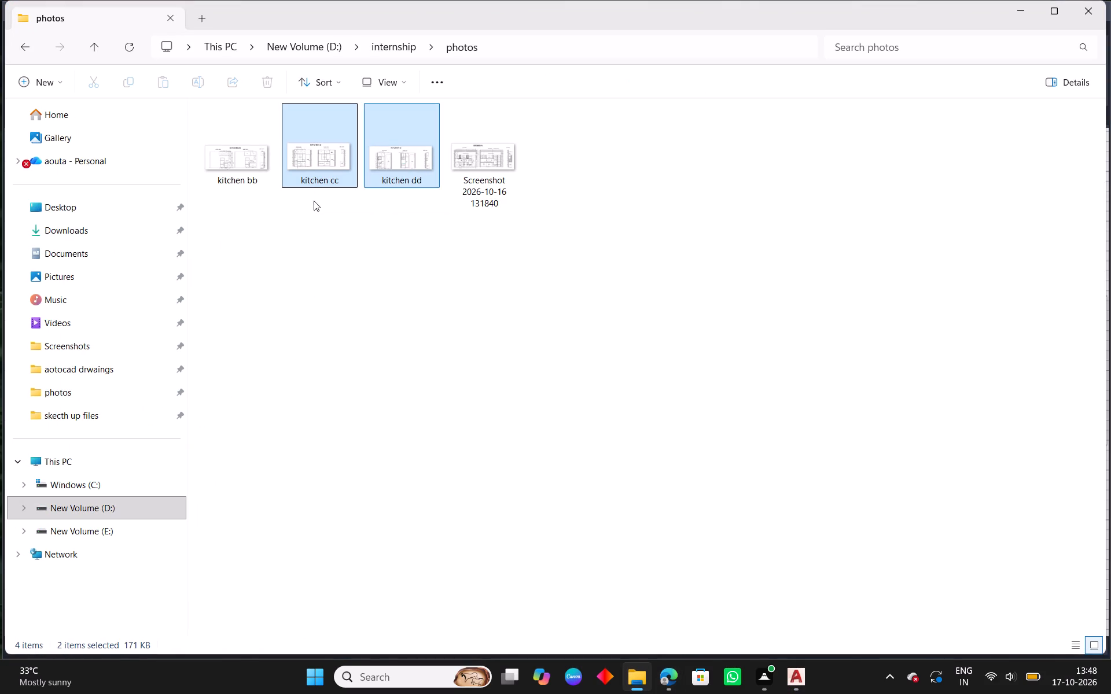
{"action": "left_click_drag", "start_coordinate": [314, 201], "coordinate": [312, 195]}
{"action": "double_click", "coordinate": [334, 153]}
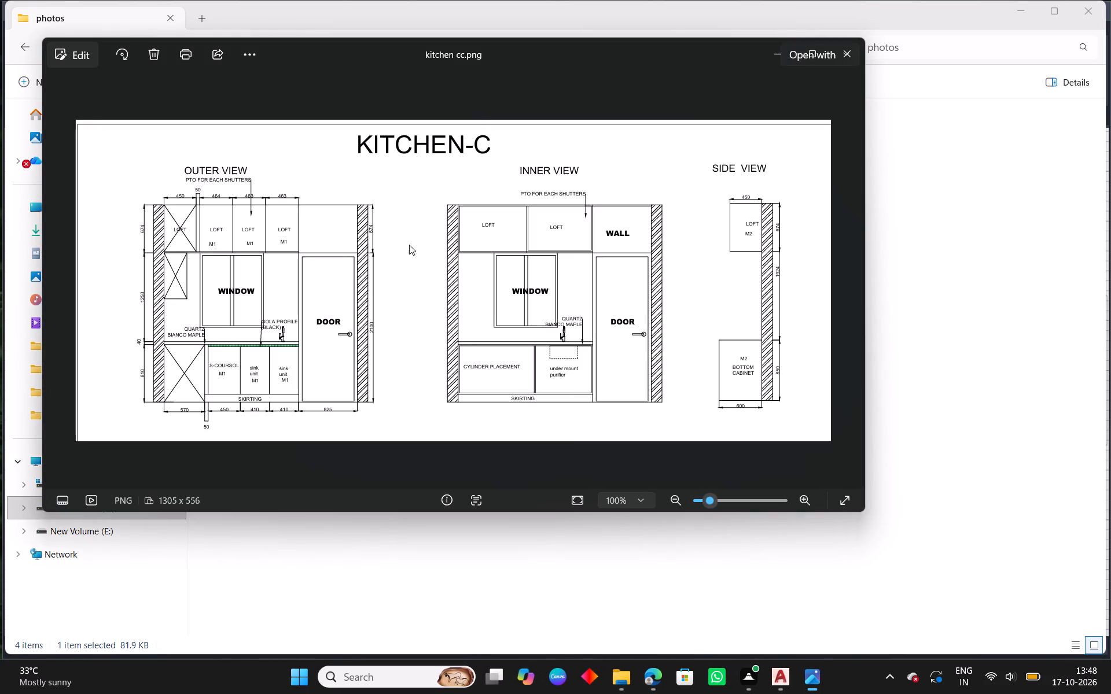
{"action": "right_click", "coordinate": [382, 227]}
{"action": "left_click", "coordinate": [405, 249]}
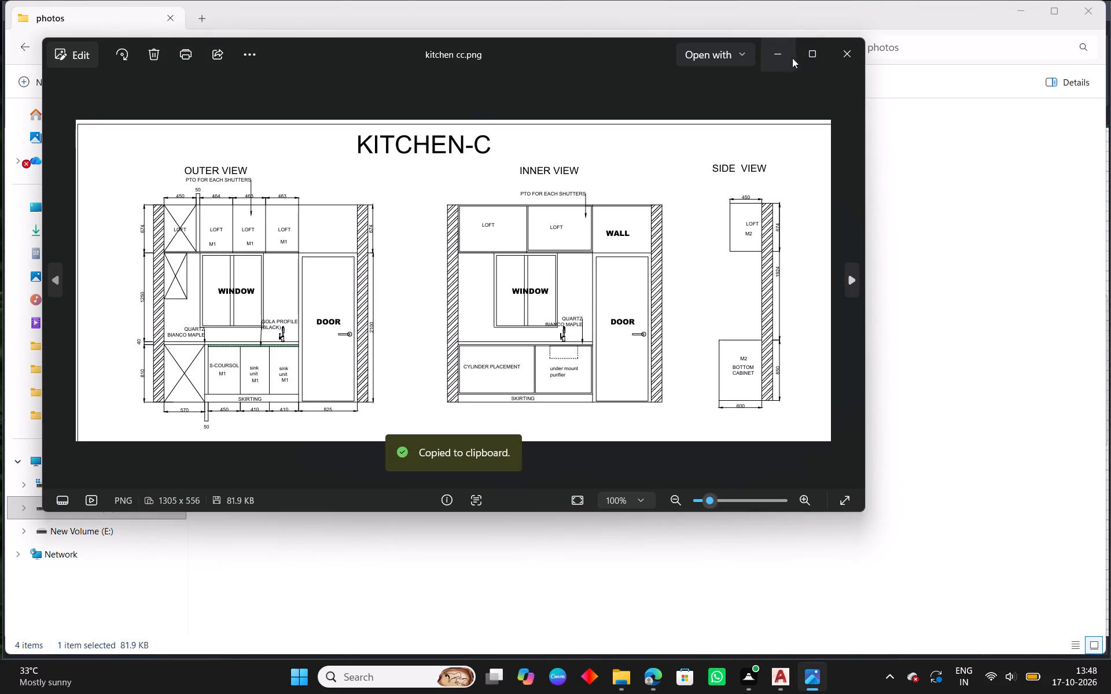
{"action": "left_click", "coordinate": [779, 60]}
{"action": "left_click", "coordinate": [1007, 11]}
Paste the copied Kitchen-C image into model space, scaled up freehand and kept unrotated with Ortho on.
{"action": "right_click", "coordinate": [457, 286]}
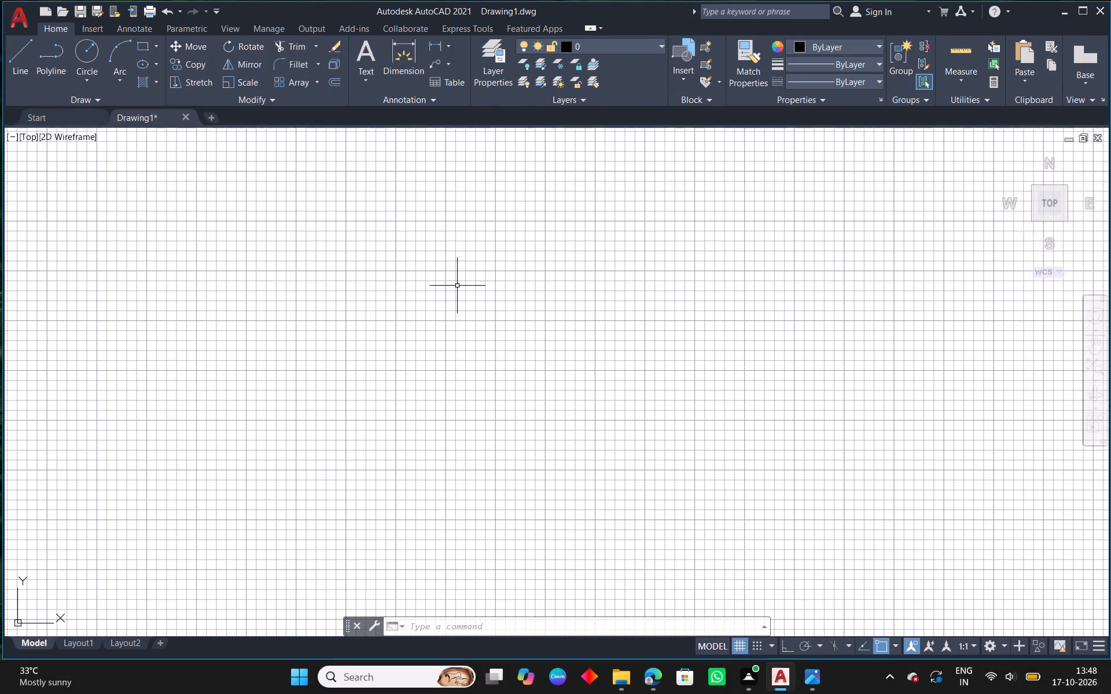
{"action": "key", "text": "Escape"}
{"action": "key", "text": "ctrl+v"}
{"action": "left_click", "coordinate": [440, 459]}
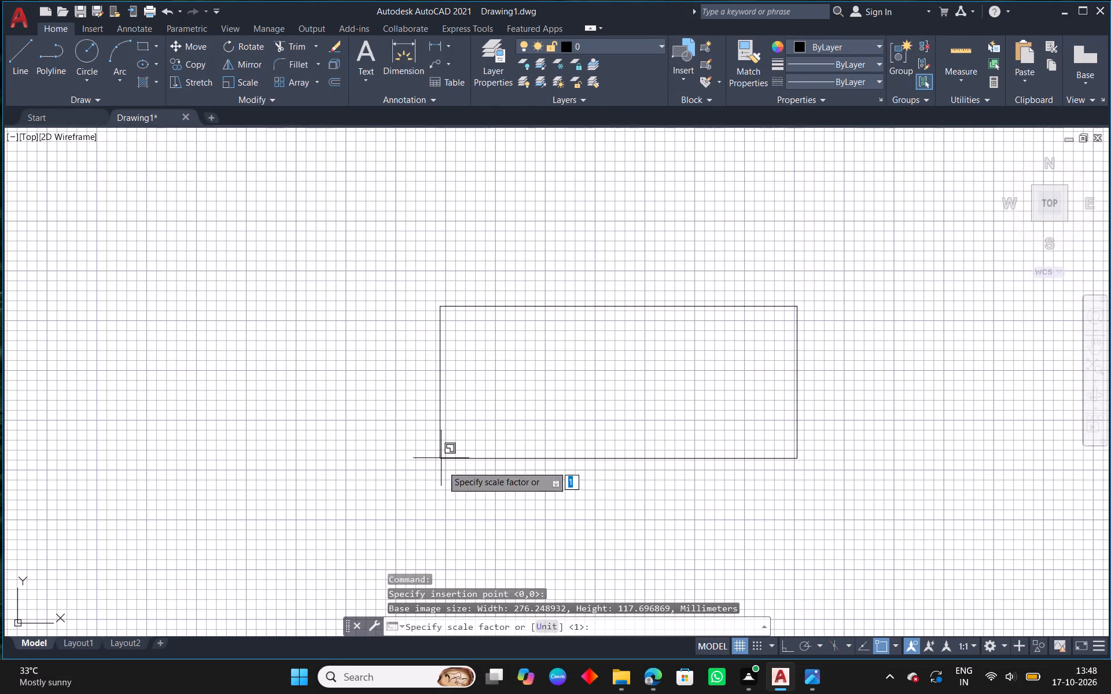
{"action": "left_click", "coordinate": [573, 463]}
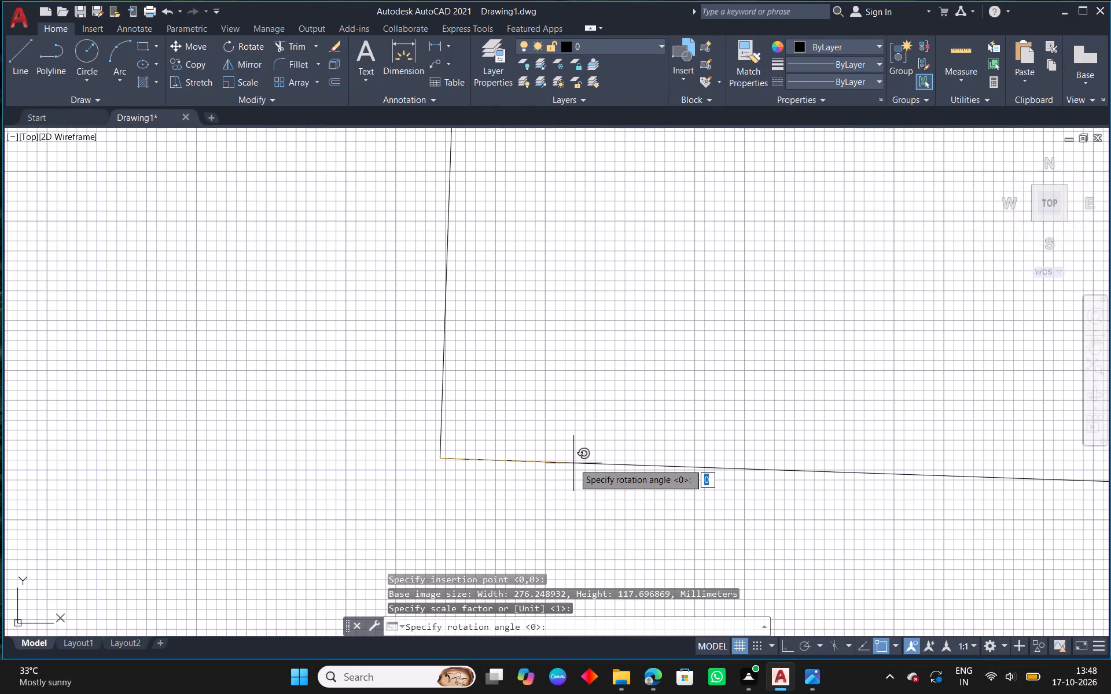
{"action": "left_click", "coordinate": [789, 649]}
{"action": "left_click", "coordinate": [827, 375]}
{"action": "key", "text": "Escape"}
Examine the pasted Kitchen-C reference, especially the side view and the empty space beside it.
{"action": "scroll", "coordinate": [656, 430], "scroll_direction": "down", "scroll_amount": 5}
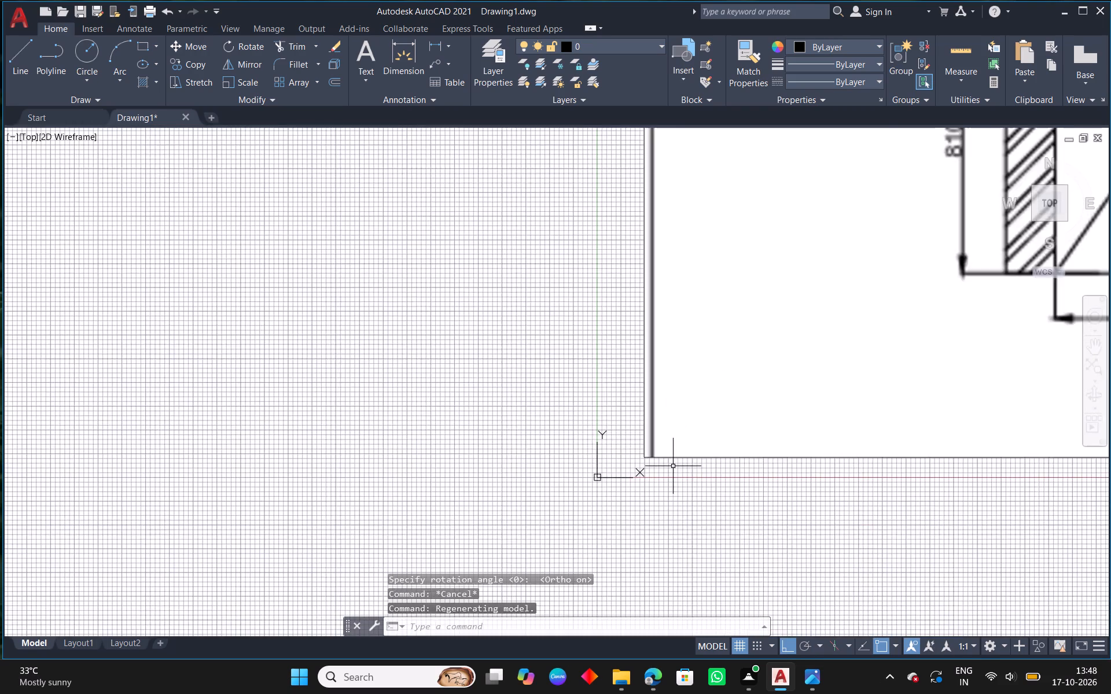
{"action": "scroll", "coordinate": [673, 466], "scroll_direction": "down", "scroll_amount": 2}
{"action": "middle_click_drag", "start_coordinate": [856, 457], "coordinate": [414, 527]}
{"action": "scroll", "coordinate": [410, 529], "scroll_direction": "down", "scroll_amount": 2}
{"action": "middle_click_drag", "start_coordinate": [715, 481], "coordinate": [433, 322]}
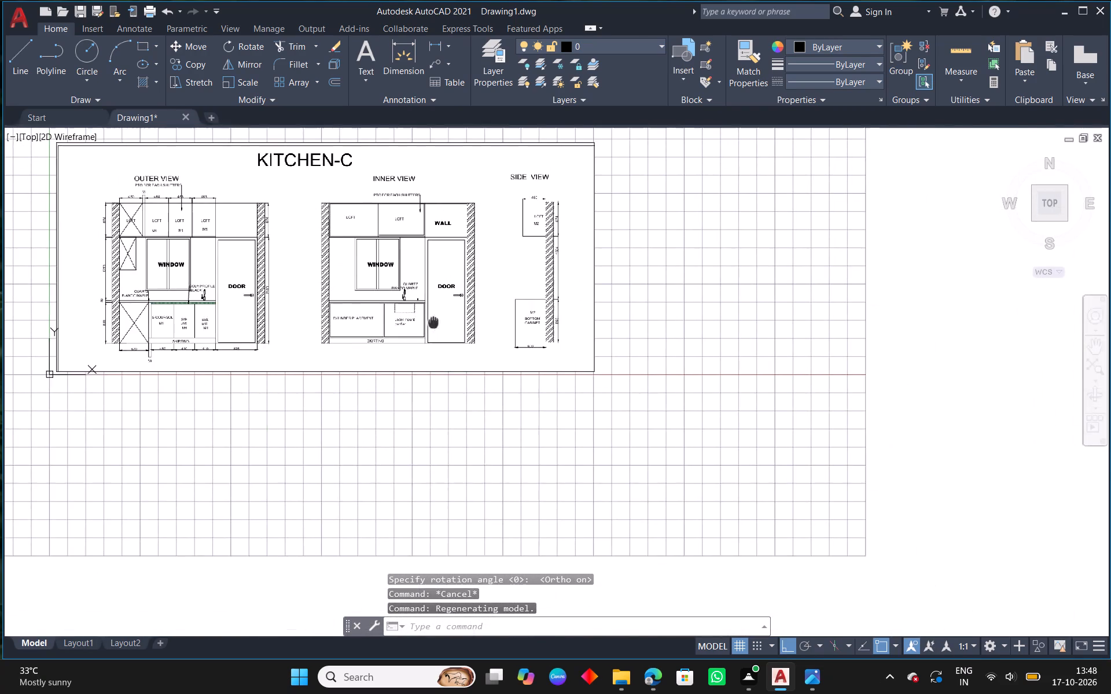
{"action": "scroll", "coordinate": [533, 212], "scroll_direction": "up", "scroll_amount": 3}
{"action": "scroll", "coordinate": [643, 250], "scroll_direction": "down", "scroll_amount": 2}
{"action": "middle_click_drag", "start_coordinate": [774, 411], "coordinate": [727, 368]}
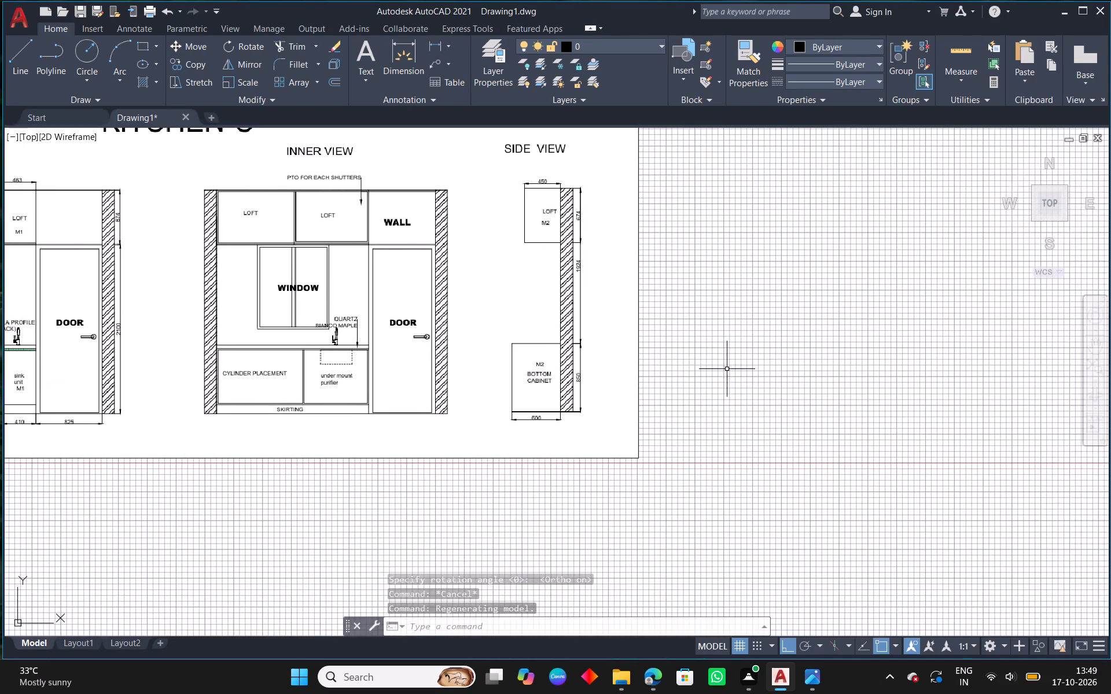
{"action": "scroll", "coordinate": [705, 374], "scroll_direction": "up", "scroll_amount": 1}
{"action": "middle_click_drag", "start_coordinate": [743, 360], "coordinate": [844, 401]}
{"action": "scroll", "coordinate": [844, 401], "scroll_direction": "down", "scroll_amount": 1}
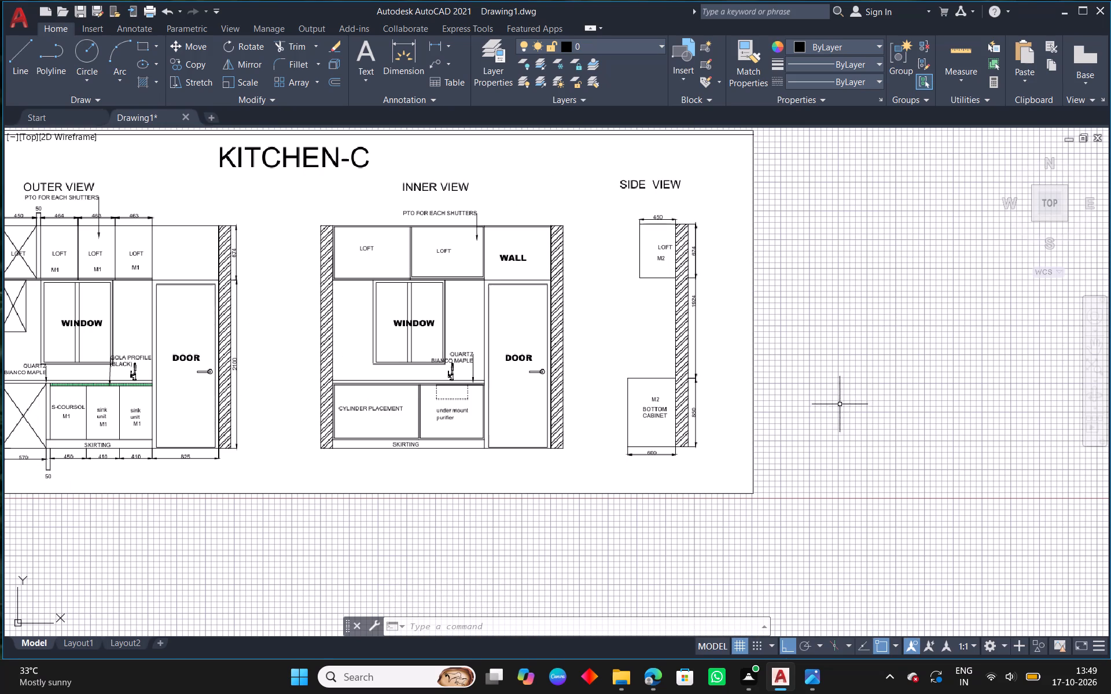
{"action": "scroll", "coordinate": [759, 269], "scroll_direction": "up", "scroll_amount": 1}
{"action": "middle_click_drag", "start_coordinate": [890, 304], "coordinate": [833, 324]}
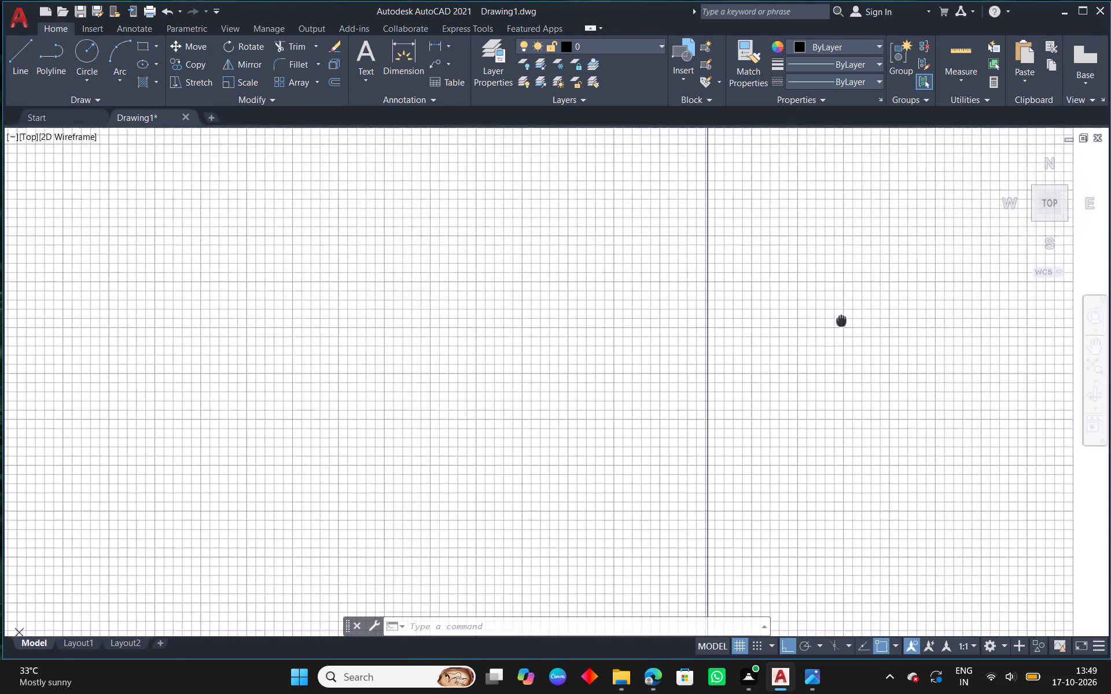
{"action": "middle_click_drag", "start_coordinate": [833, 324], "coordinate": [793, 343]}
Draw the side view's loft cabinet as a closed line outline, 450 wide by 674 high, in the empty space beside the reference image.
{"action": "type", "text": "l"}
{"action": "key", "text": "space"}
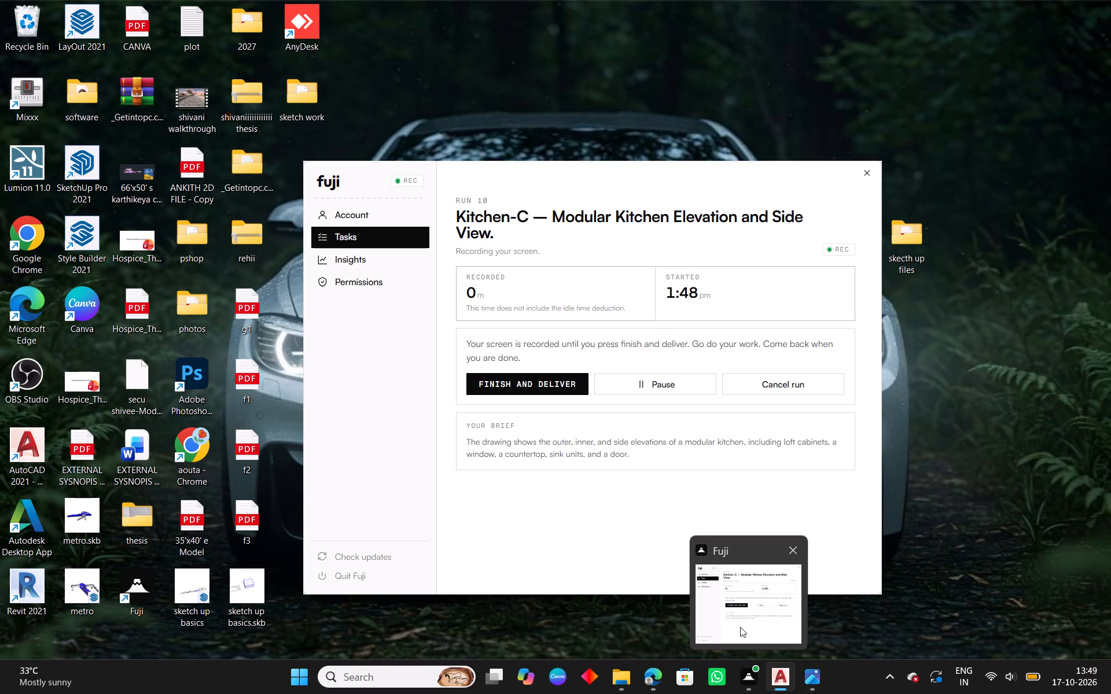
{"action": "left_click", "coordinate": [742, 210]}
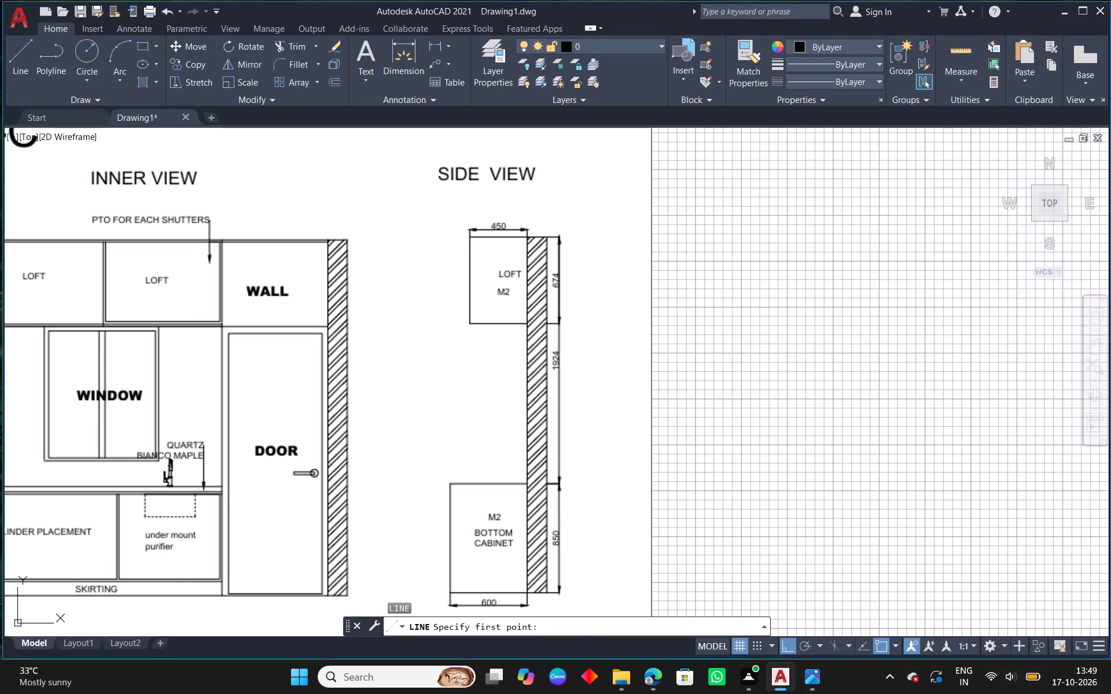
{"action": "type", "text": "450"}
{"action": "key", "text": "Return"}
{"action": "scroll", "coordinate": [749, 190], "scroll_direction": "up", "scroll_amount": 1}
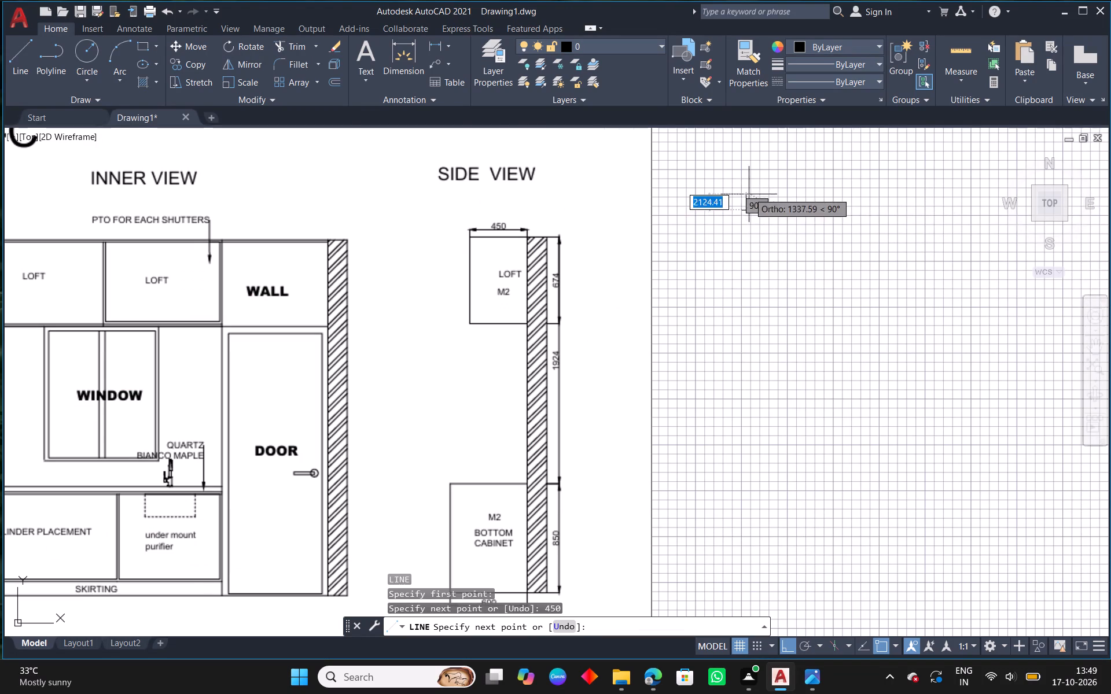
{"action": "scroll", "coordinate": [749, 190], "scroll_direction": "up", "scroll_amount": 2}
{"action": "scroll", "coordinate": [782, 283], "scroll_direction": "down", "scroll_amount": 2}
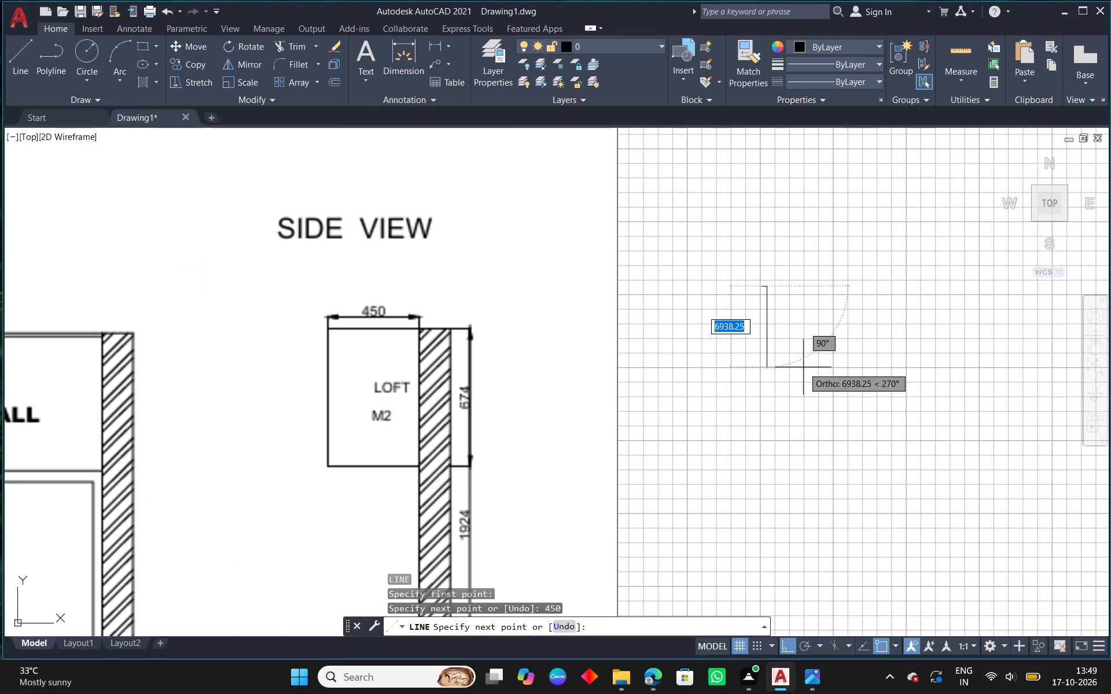
{"action": "type", "text": "674"}
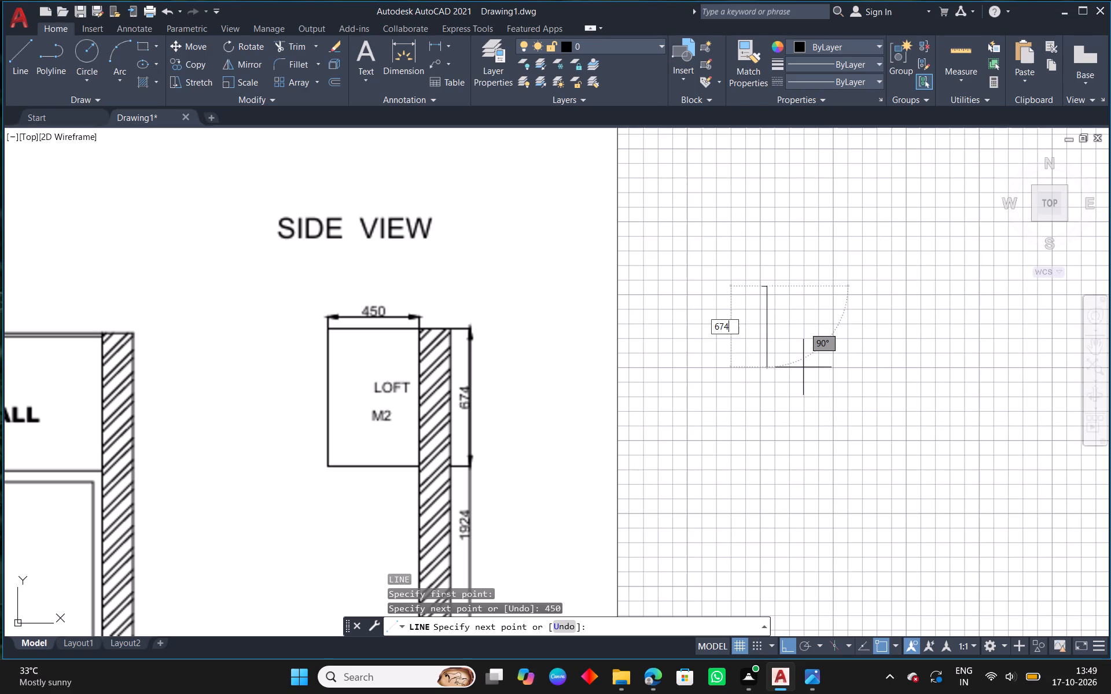
{"action": "key", "text": "Return"}
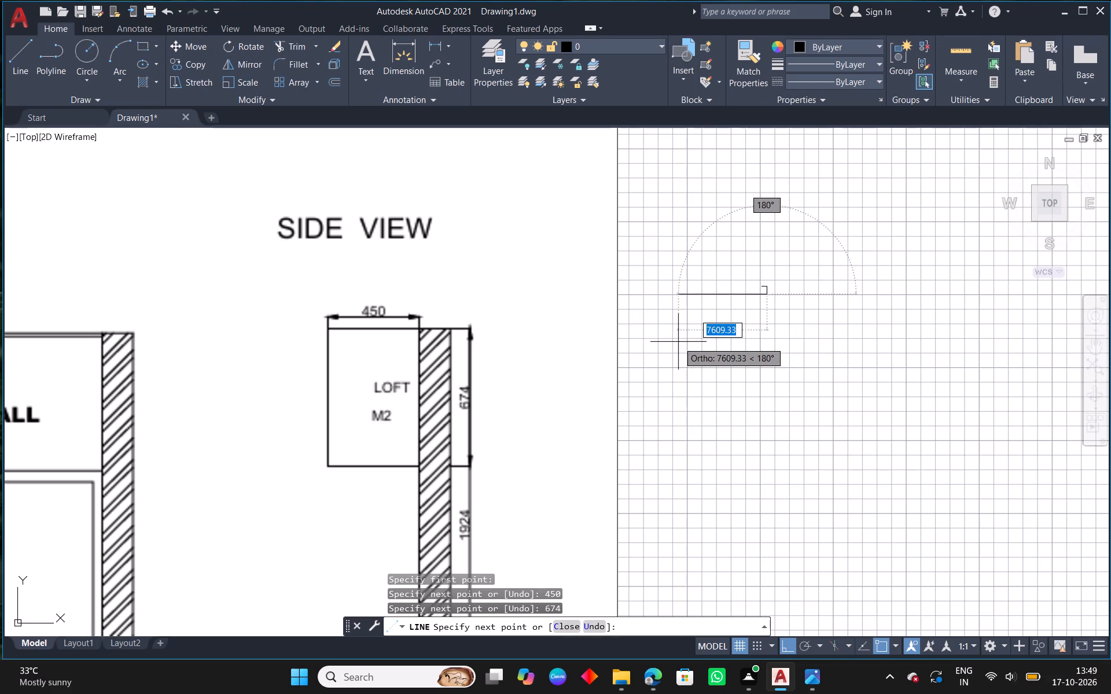
{"action": "type", "text": "450"}
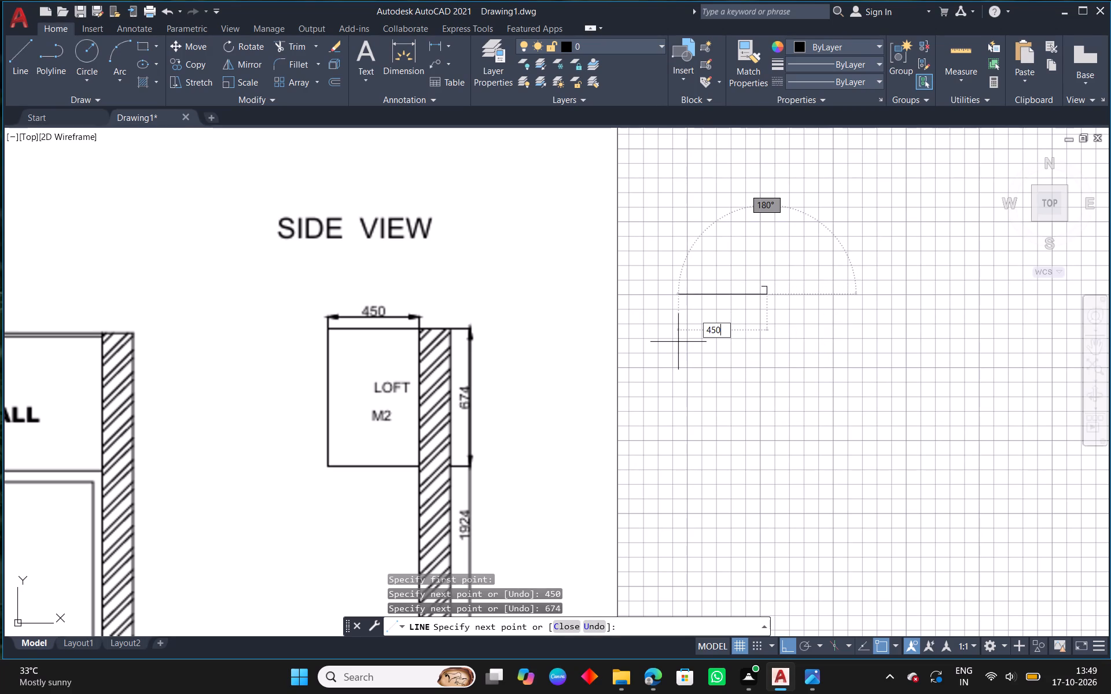
{"action": "key", "text": "Return"}
{"action": "scroll", "coordinate": [754, 303], "scroll_direction": "up", "scroll_amount": 2}
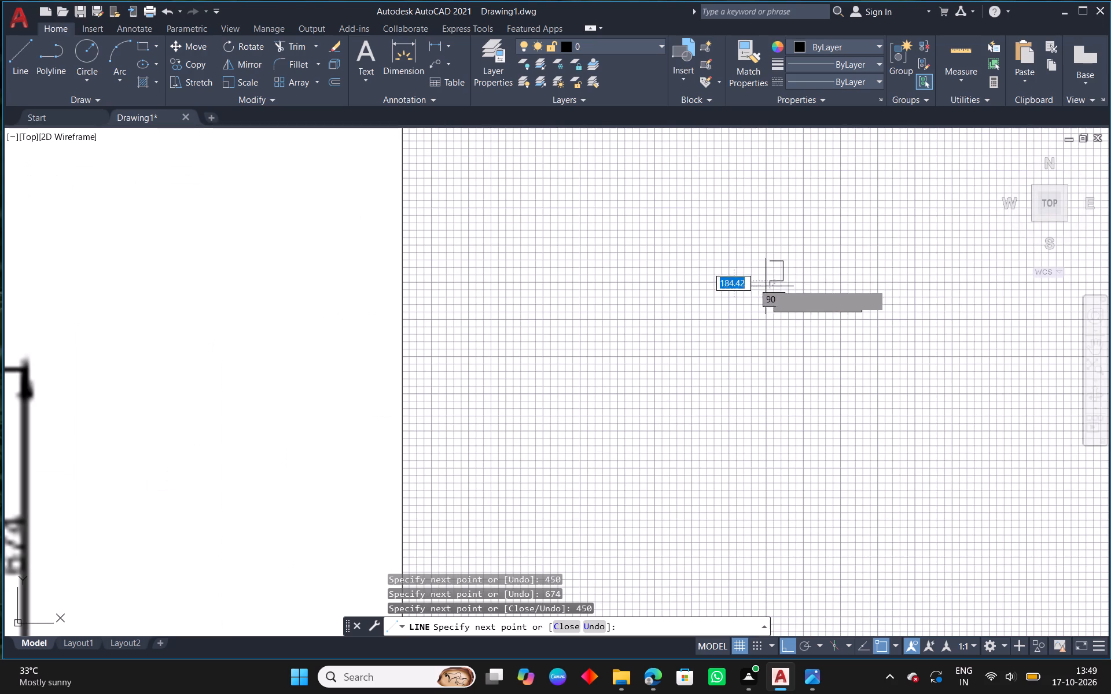
{"action": "left_click", "coordinate": [774, 261]}
{"action": "right_click", "coordinate": [774, 260]}
{"action": "left_click", "coordinate": [817, 271]}
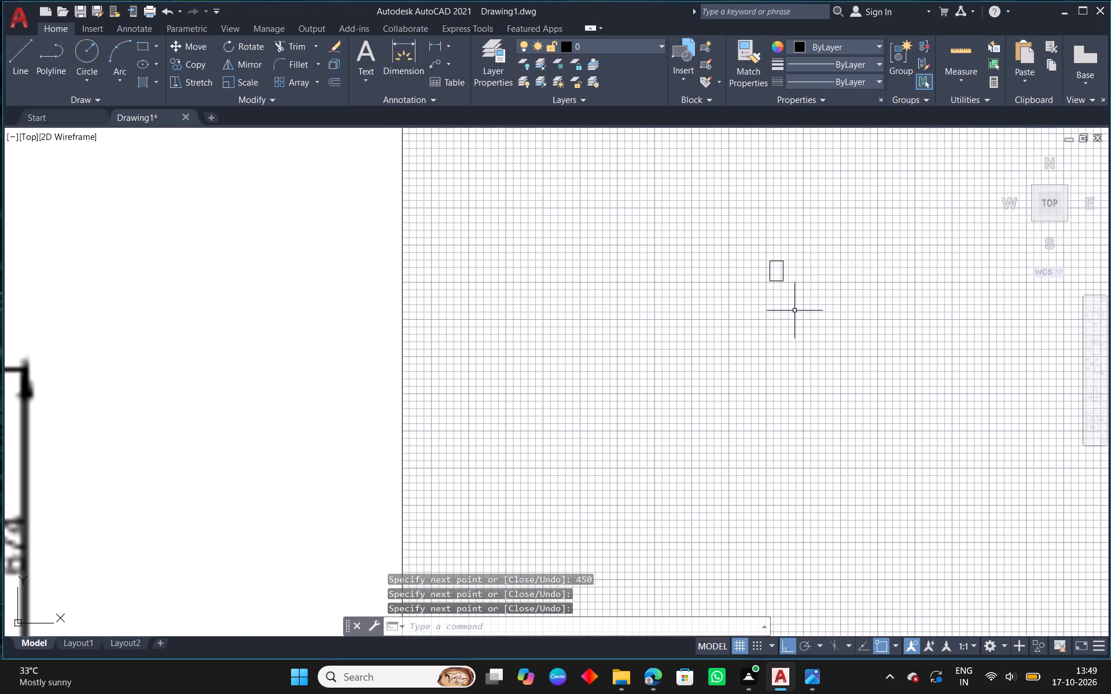
{"action": "scroll", "coordinate": [786, 323], "scroll_direction": "down", "scroll_amount": 1}
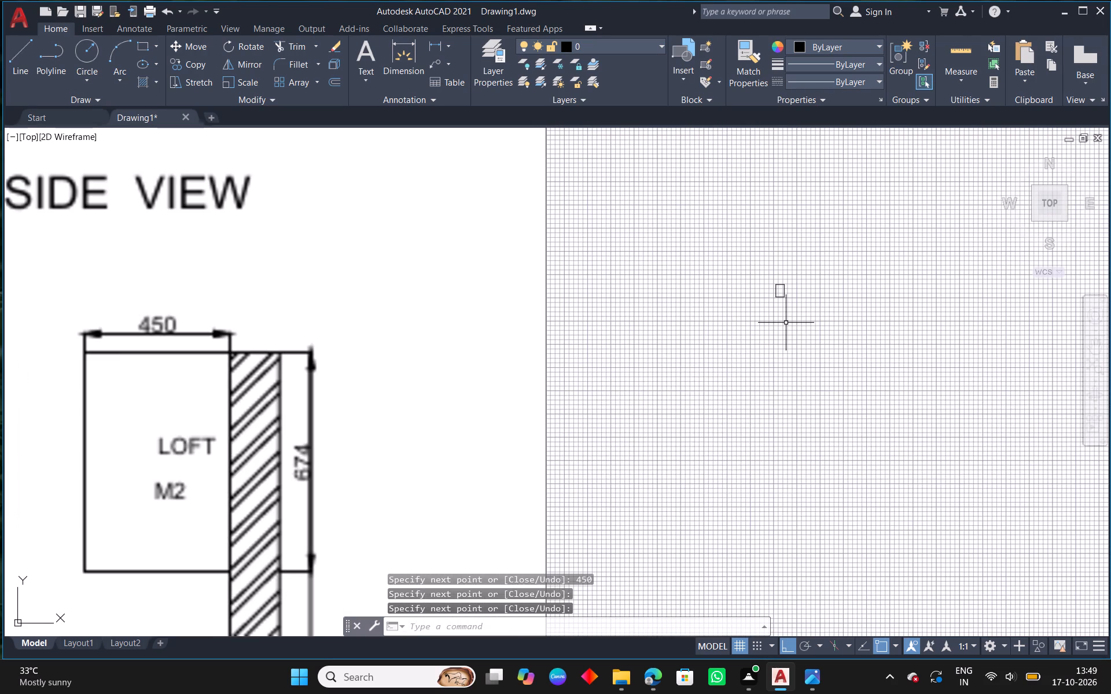
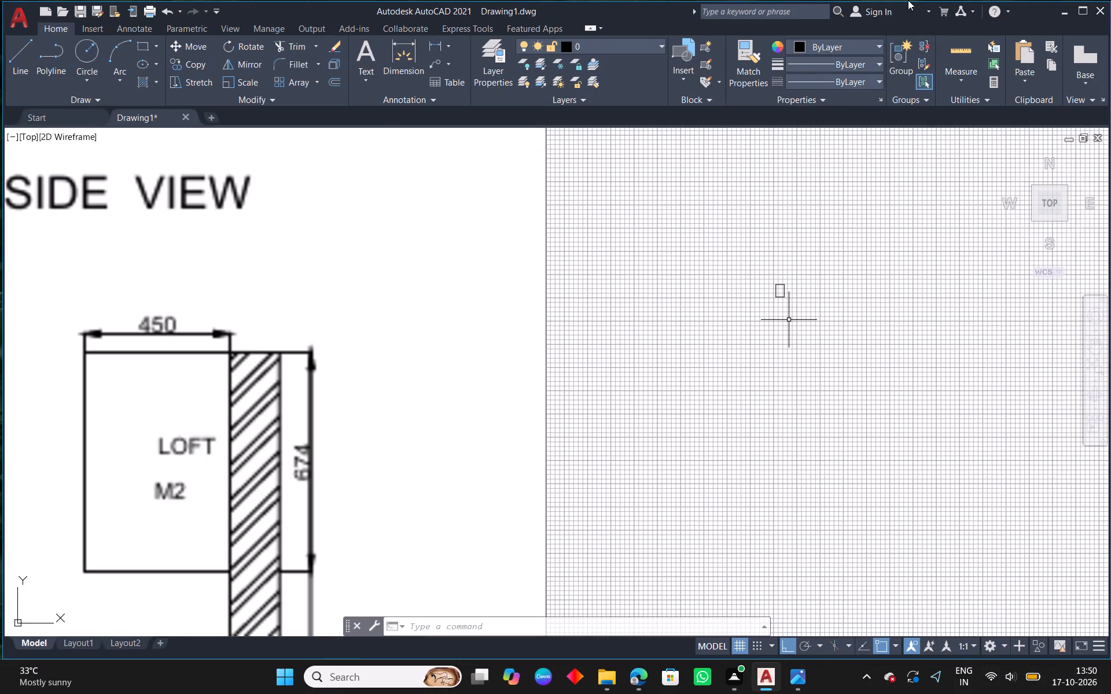
Scale the Kitchen-C reference image down by a factor of about 0.25, using its lower-right corner as base point.
{"action": "scroll", "coordinate": [536, 409], "scroll_direction": "down", "scroll_amount": 4}
{"action": "middle_click_drag", "start_coordinate": [579, 371], "coordinate": [620, 301]}
{"action": "left_click_drag", "start_coordinate": [626, 219], "coordinate": [602, 273]}
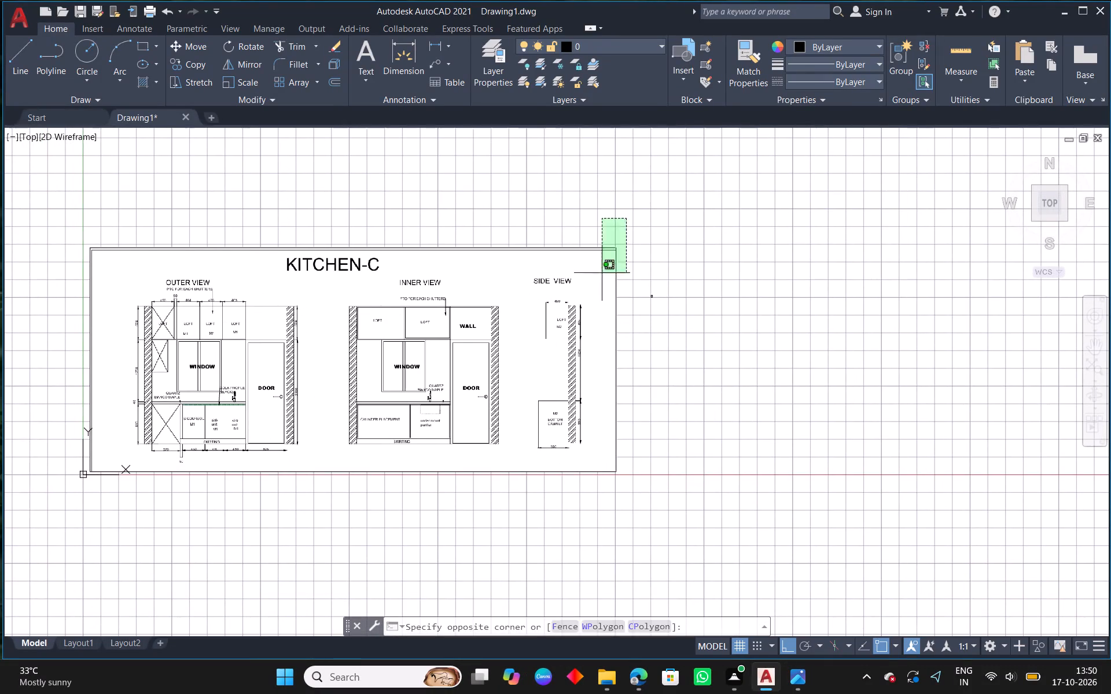
{"action": "left_click", "coordinate": [540, 357]}
{"action": "type", "text": "sc"}
{"action": "key", "text": "space"}
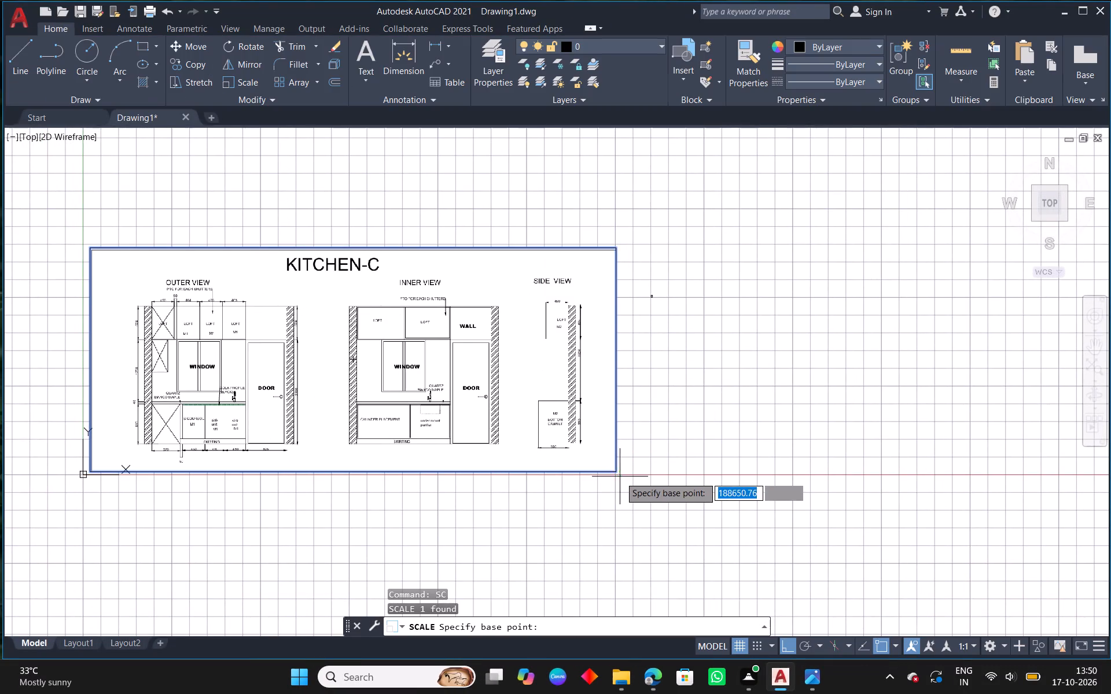
{"action": "left_click_drag", "start_coordinate": [616, 474], "coordinate": [614, 463]}
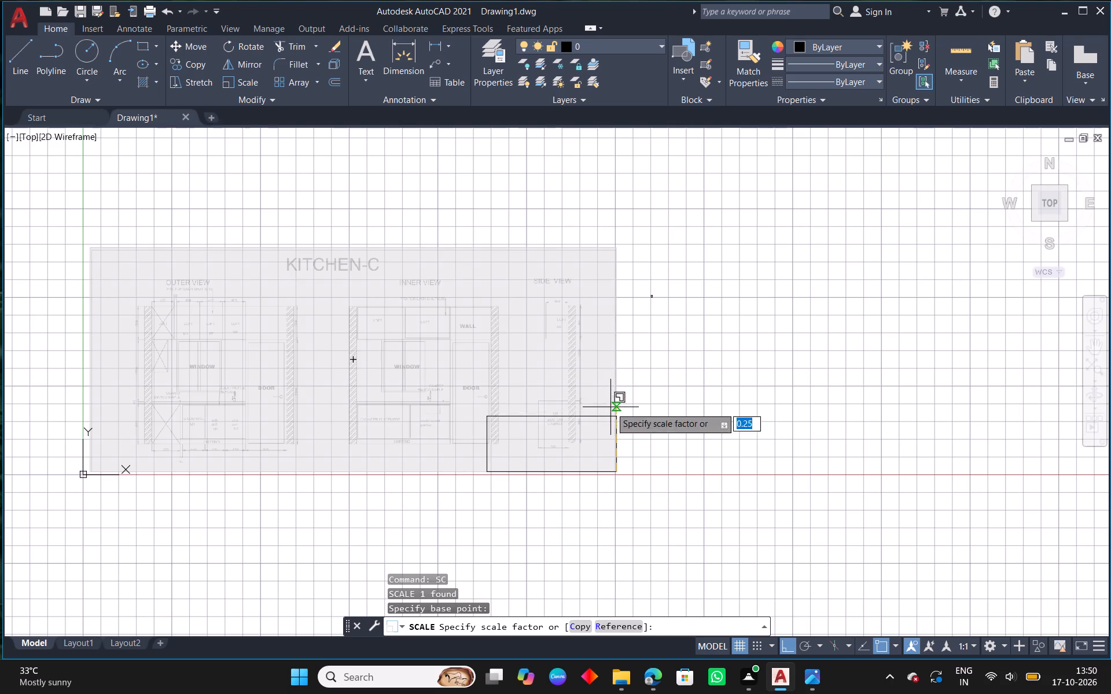
{"action": "left_click", "coordinate": [610, 407]}
{"action": "key", "text": "Escape"}
Move the loft cabinet outline close beside the reference image's side view, turning off the grid and Ortho.
{"action": "left_click_drag", "start_coordinate": [674, 259], "coordinate": [645, 311]}
{"action": "left_click", "coordinate": [629, 322]}
{"action": "type", "text": "m"}
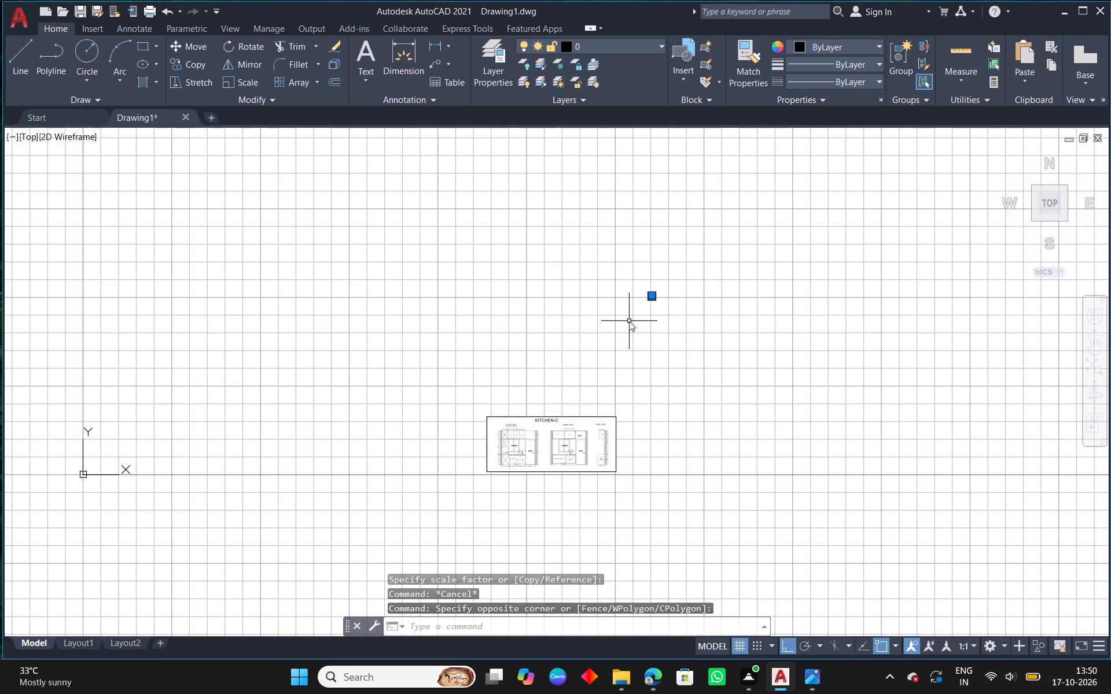
{"action": "key", "text": "space"}
{"action": "left_click", "coordinate": [649, 297]}
{"action": "scroll", "coordinate": [621, 472], "scroll_direction": "up", "scroll_amount": 4}
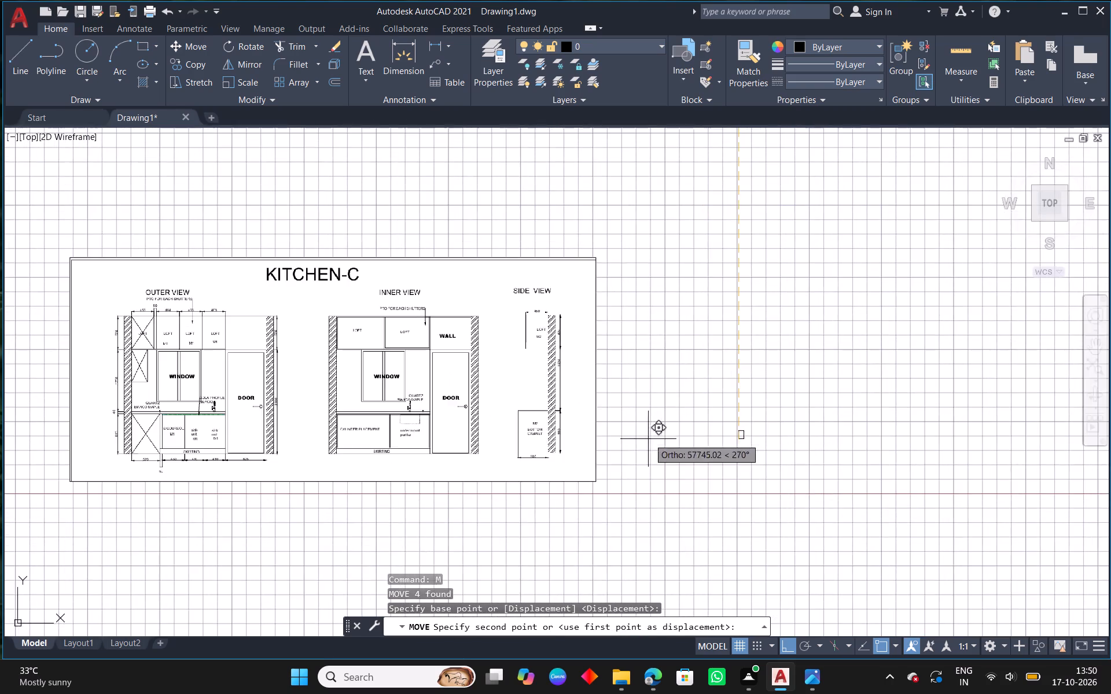
{"action": "scroll", "coordinate": [649, 437], "scroll_direction": "up", "scroll_amount": 2}
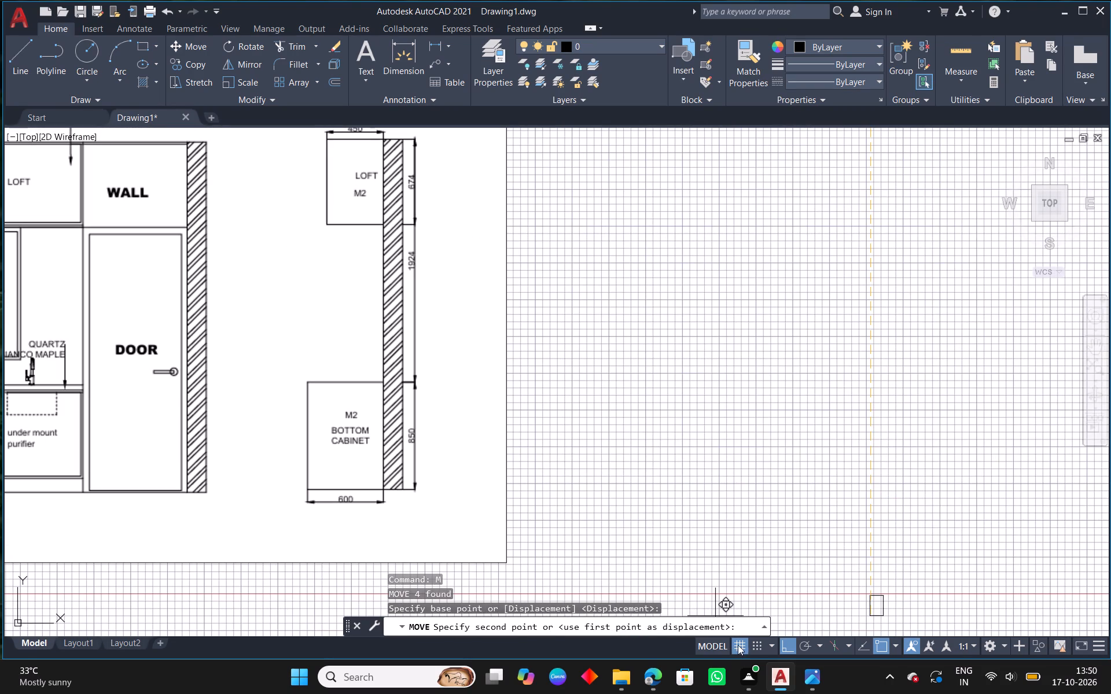
{"action": "left_click", "coordinate": [738, 645]}
{"action": "left_click", "coordinate": [789, 647]}
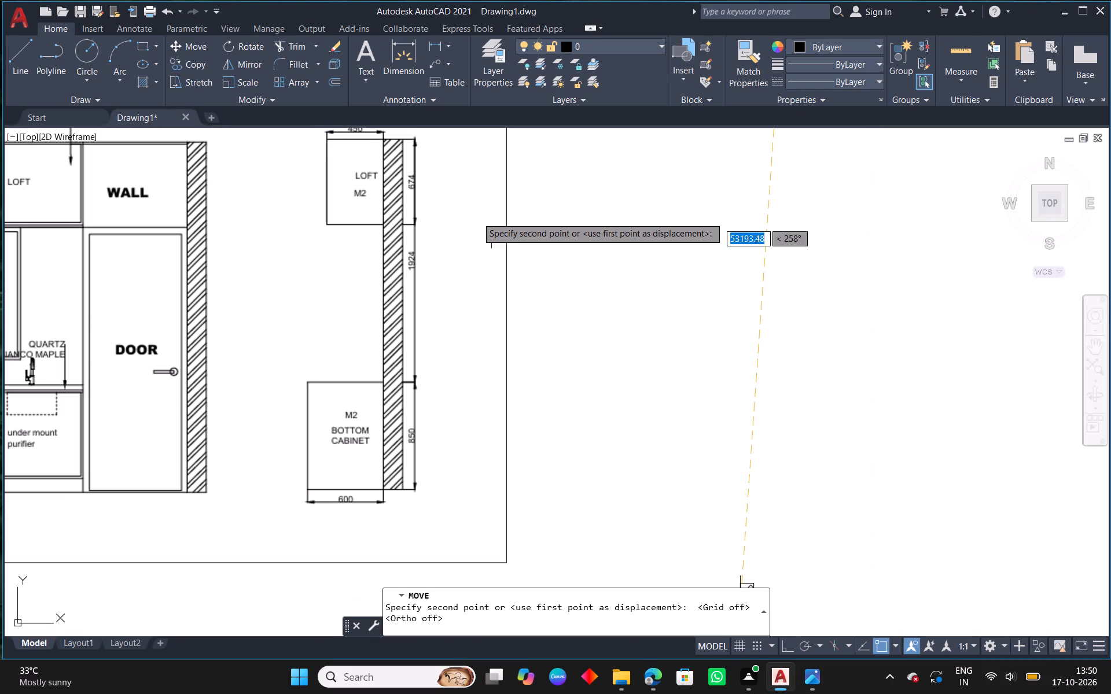
{"action": "middle_click_drag", "start_coordinate": [550, 184], "coordinate": [646, 252]}
{"action": "scroll", "coordinate": [645, 253], "scroll_direction": "down", "scroll_amount": 2}
{"action": "scroll", "coordinate": [656, 246], "scroll_direction": "up", "scroll_amount": 3}
{"action": "left_click", "coordinate": [613, 274]}
{"action": "key", "text": "Escape"}
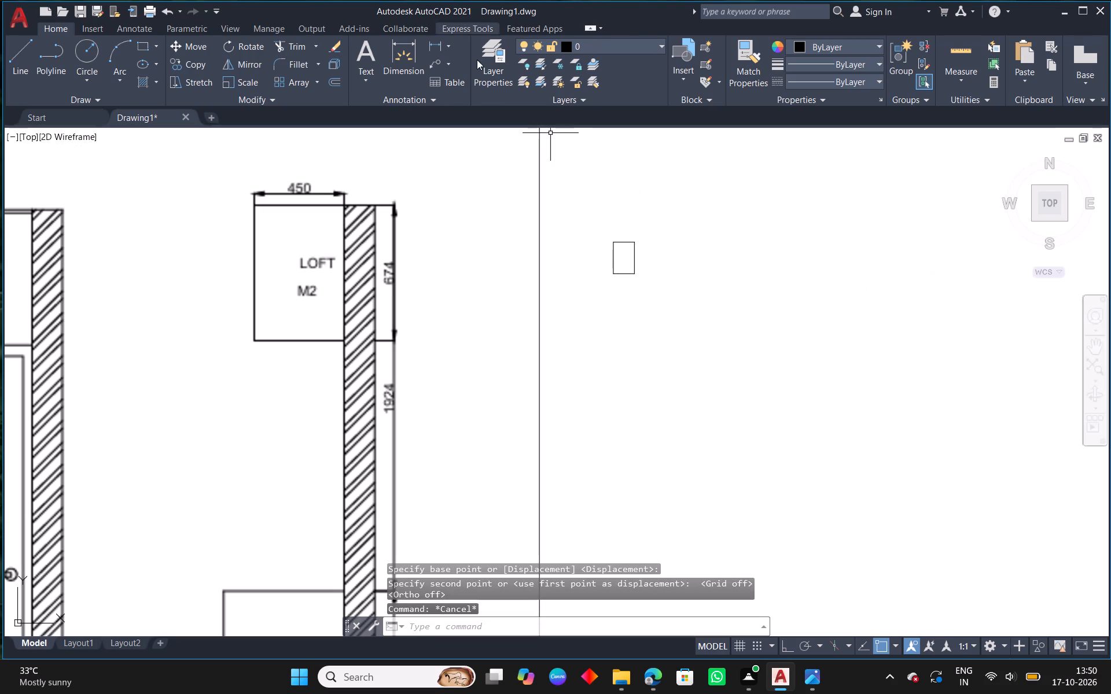
Dimension the loft cabinet outline's width, placing the dimension just above its top edge.
{"action": "left_click", "coordinate": [398, 72]}
{"action": "scroll", "coordinate": [647, 245], "scroll_direction": "up", "scroll_amount": 2}
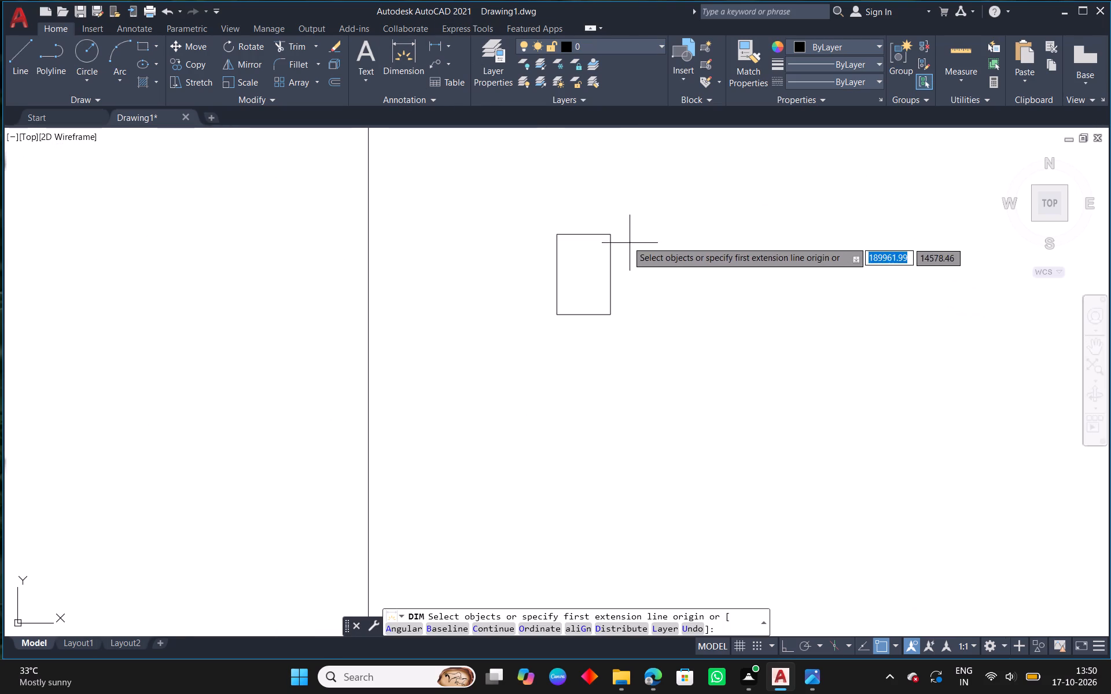
{"action": "left_click", "coordinate": [612, 237]}
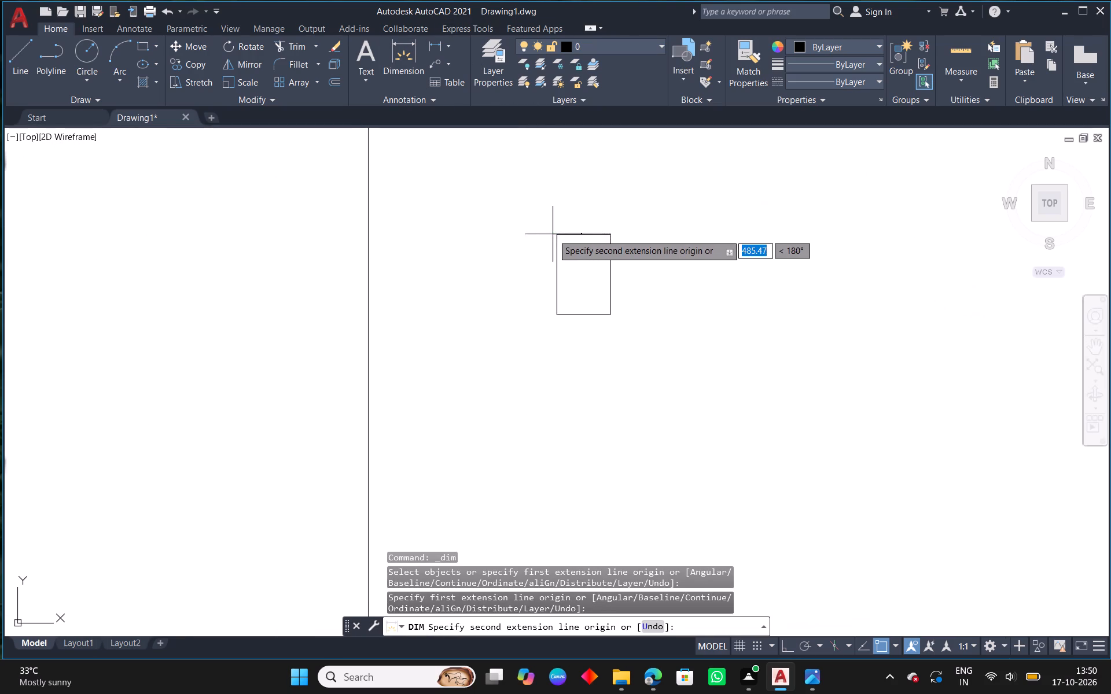
{"action": "left_click", "coordinate": [556, 234]}
{"action": "left_click", "coordinate": [558, 230]}
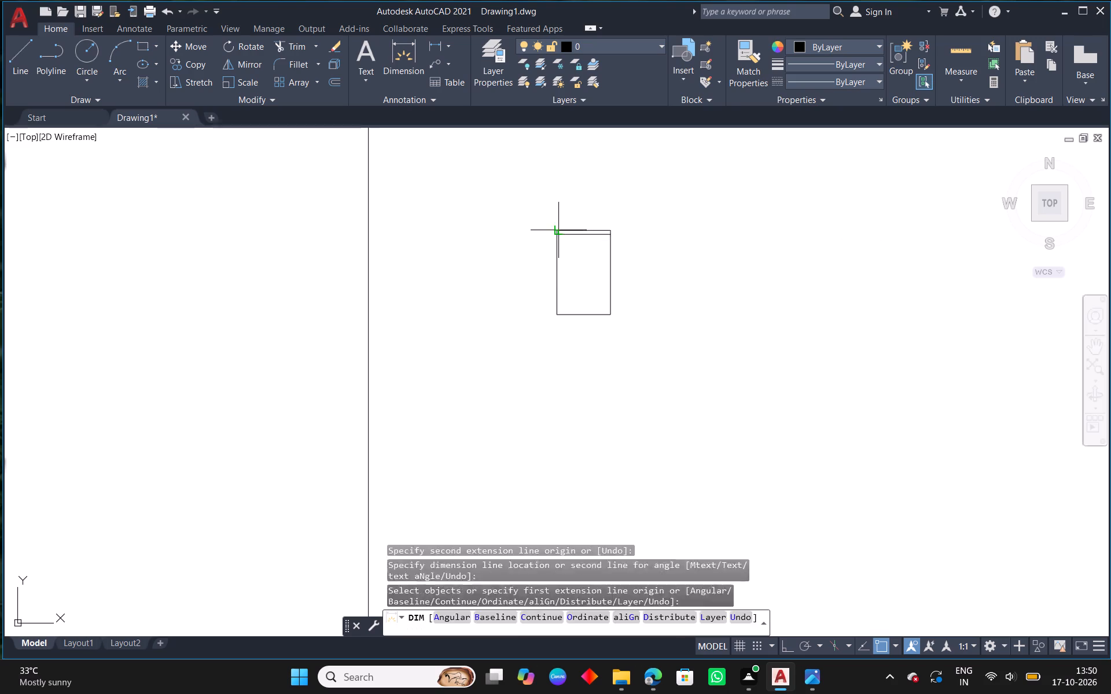
{"action": "right_click", "coordinate": [560, 227]}
{"action": "left_click", "coordinate": [627, 240]}
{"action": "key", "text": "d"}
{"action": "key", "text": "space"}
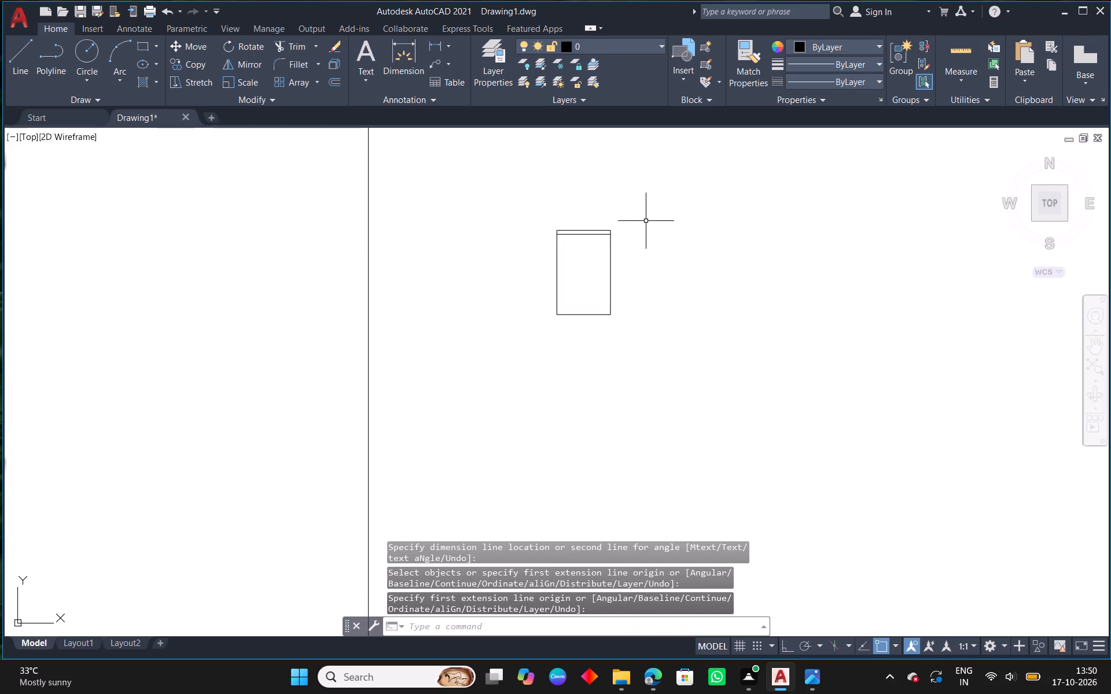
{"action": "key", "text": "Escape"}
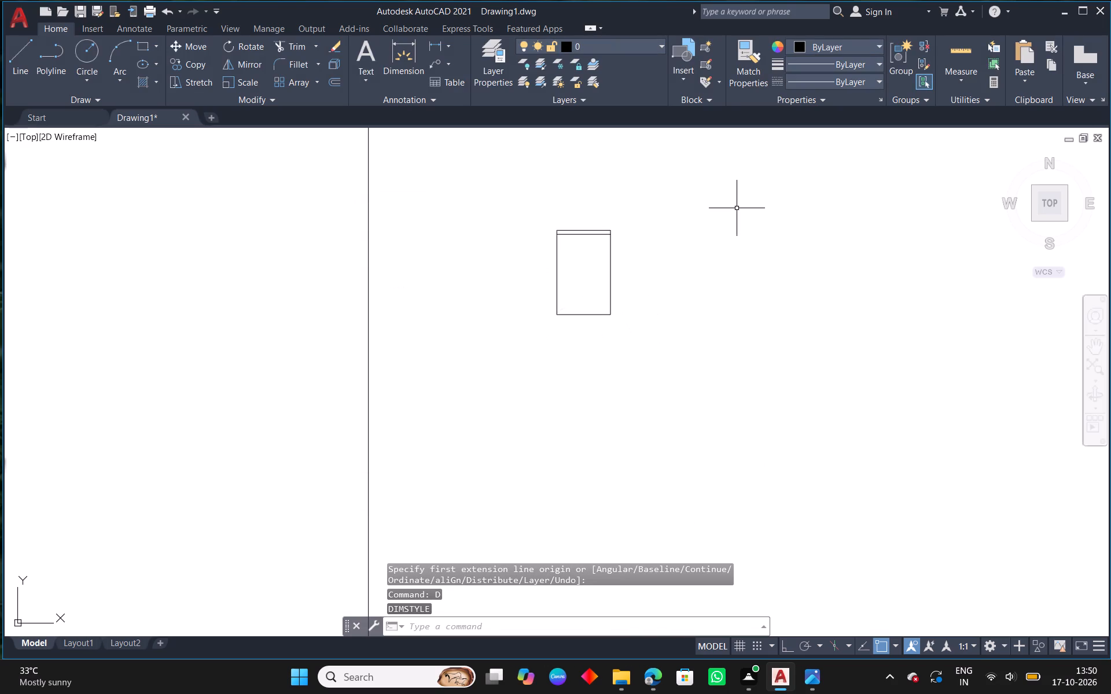
Set the text height of the loft's width dimension to 50 in its properties.
{"action": "key", "text": "ctrl+1"}
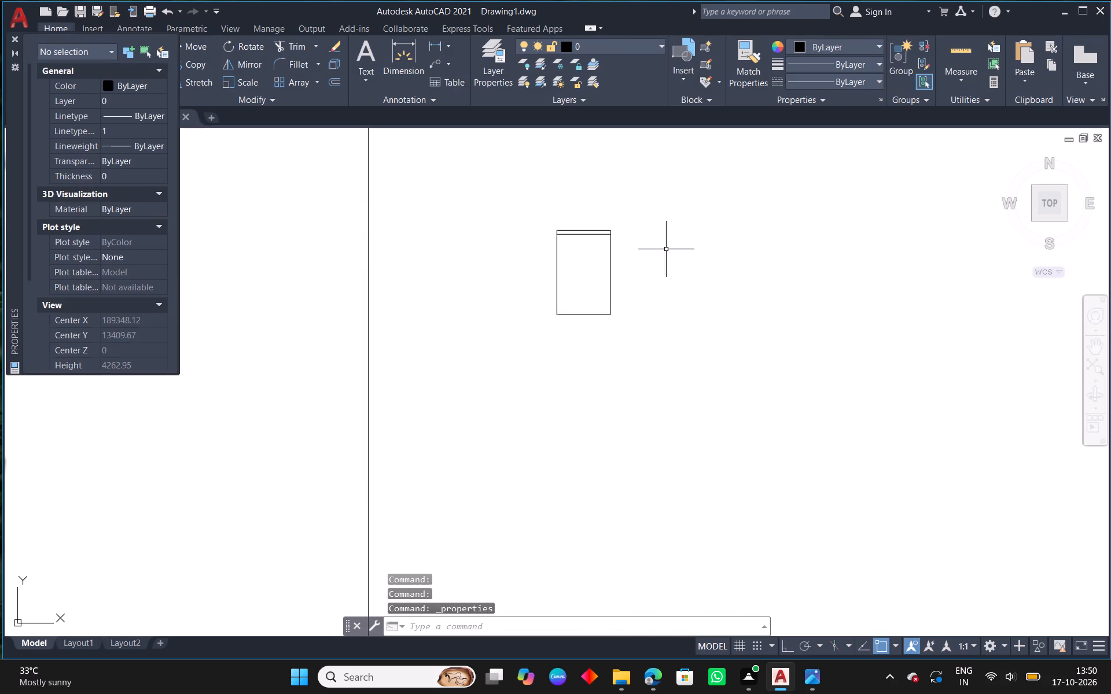
{"action": "left_click", "coordinate": [582, 229]}
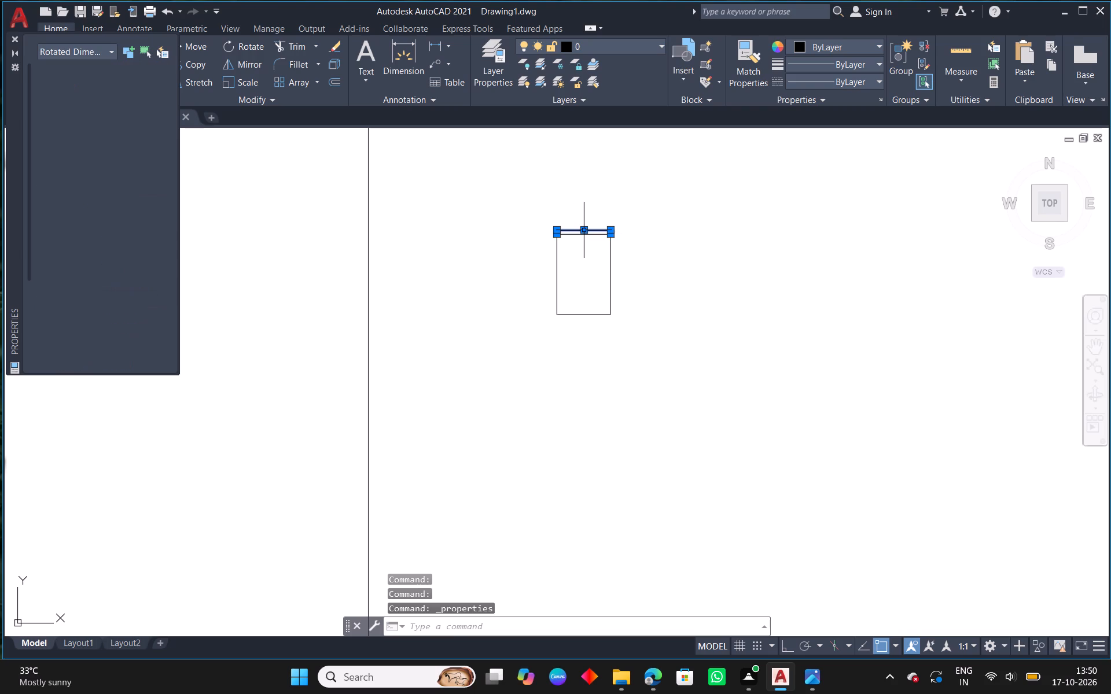
{"action": "scroll", "coordinate": [133, 297], "scroll_direction": "down", "scroll_amount": 1}
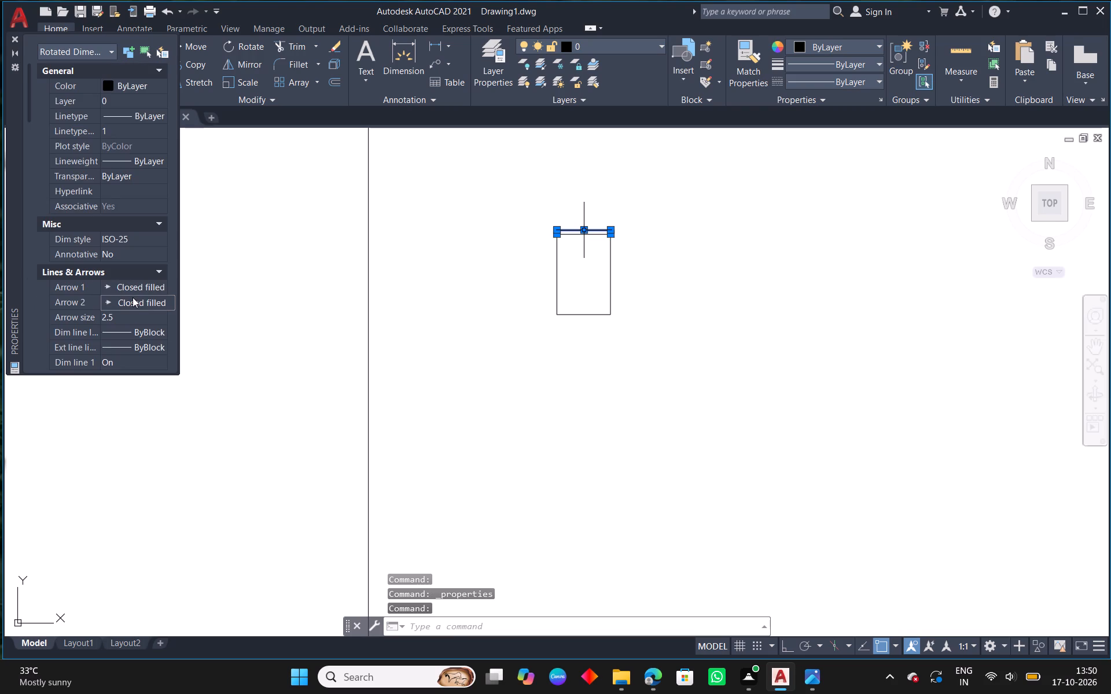
{"action": "scroll", "coordinate": [133, 297], "scroll_direction": "down", "scroll_amount": 1}
{"action": "scroll", "coordinate": [88, 351], "scroll_direction": "down", "scroll_amount": 4}
{"action": "scroll", "coordinate": [121, 305], "scroll_direction": "down", "scroll_amount": 2}
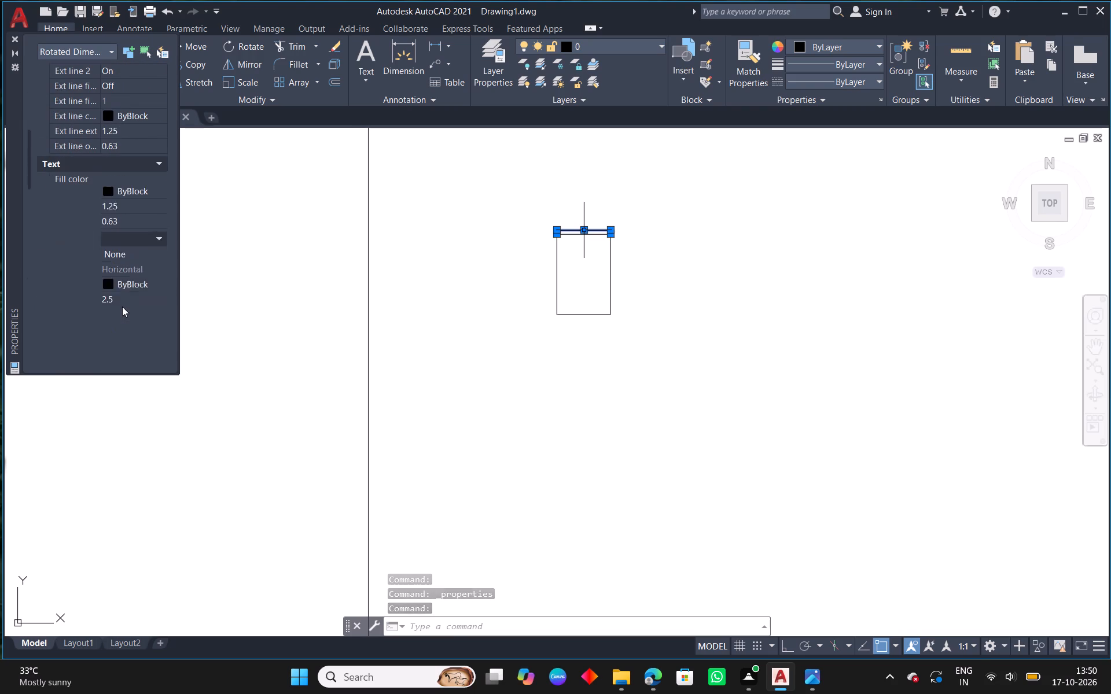
{"action": "left_click", "coordinate": [117, 219]}
{"action": "key", "text": "BackSpace"}
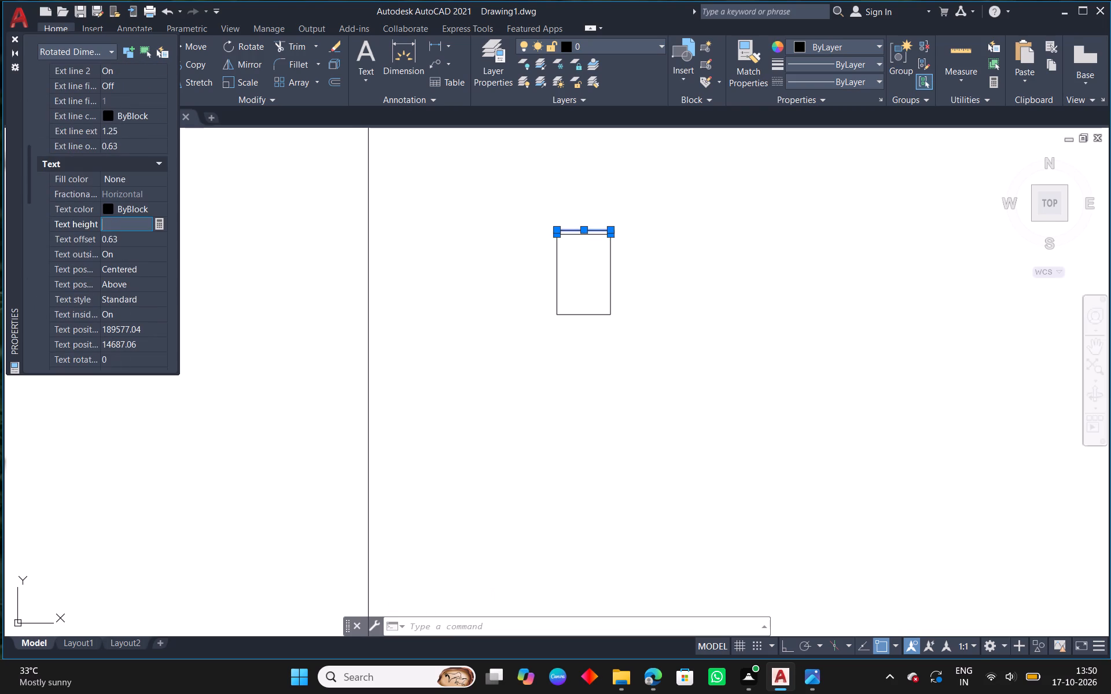
{"action": "type", "text": "50"}
{"action": "key", "text": "Return"}
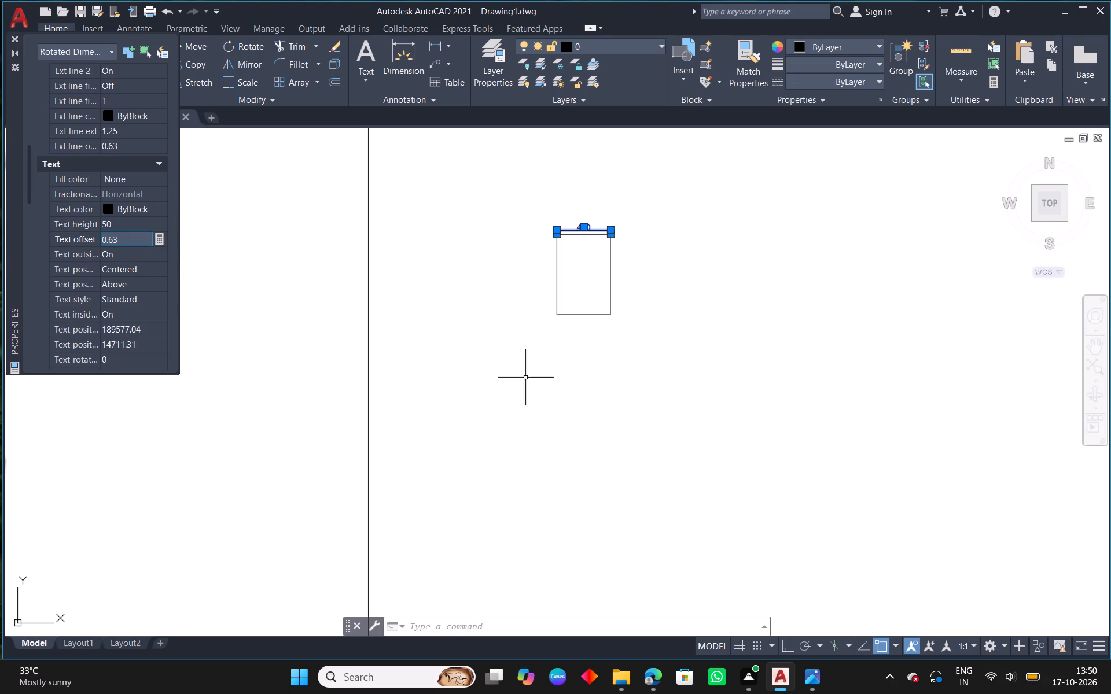
{"action": "key", "text": "Escape"}
Set the arrow size of the loft's width dimension to 40 and close the object properties.
{"action": "scroll", "coordinate": [570, 322], "scroll_direction": "down", "scroll_amount": 2}
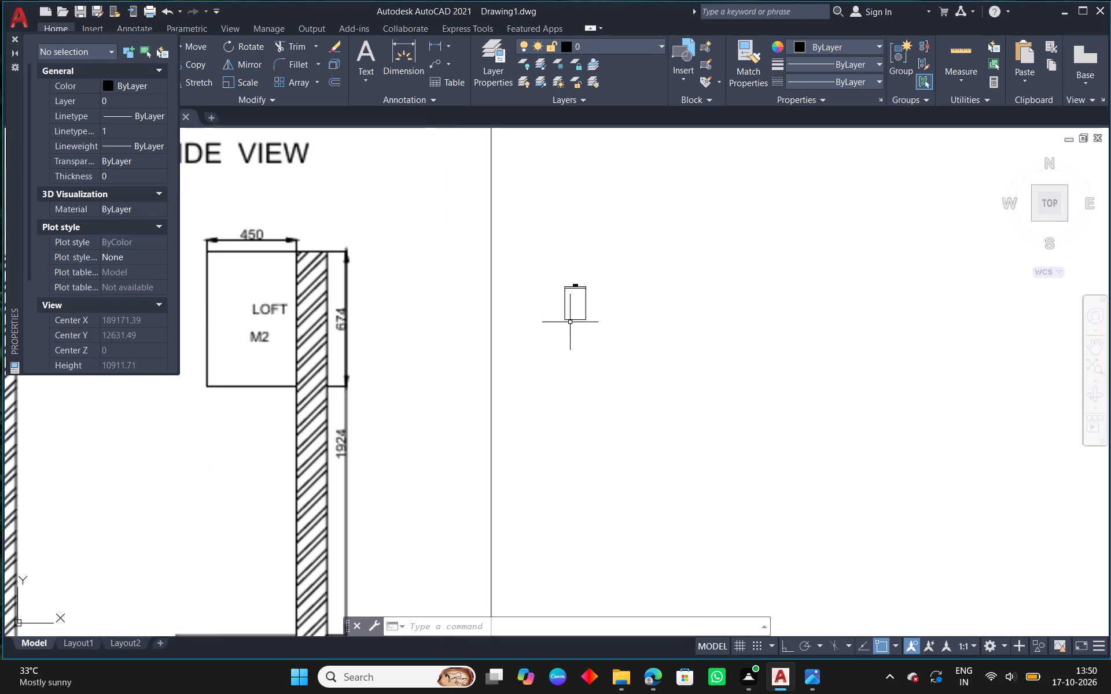
{"action": "scroll", "coordinate": [570, 322], "scroll_direction": "up", "scroll_amount": 4}
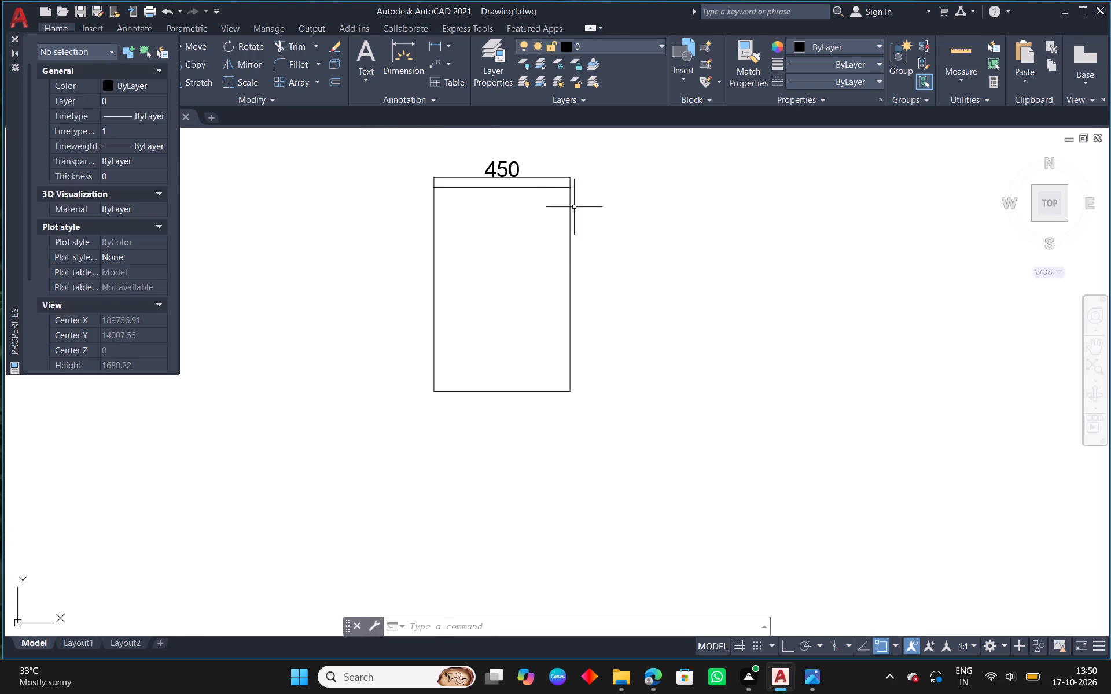
{"action": "scroll", "coordinate": [587, 158], "scroll_direction": "up", "scroll_amount": 3}
{"action": "scroll", "coordinate": [536, 221], "scroll_direction": "up", "scroll_amount": 2}
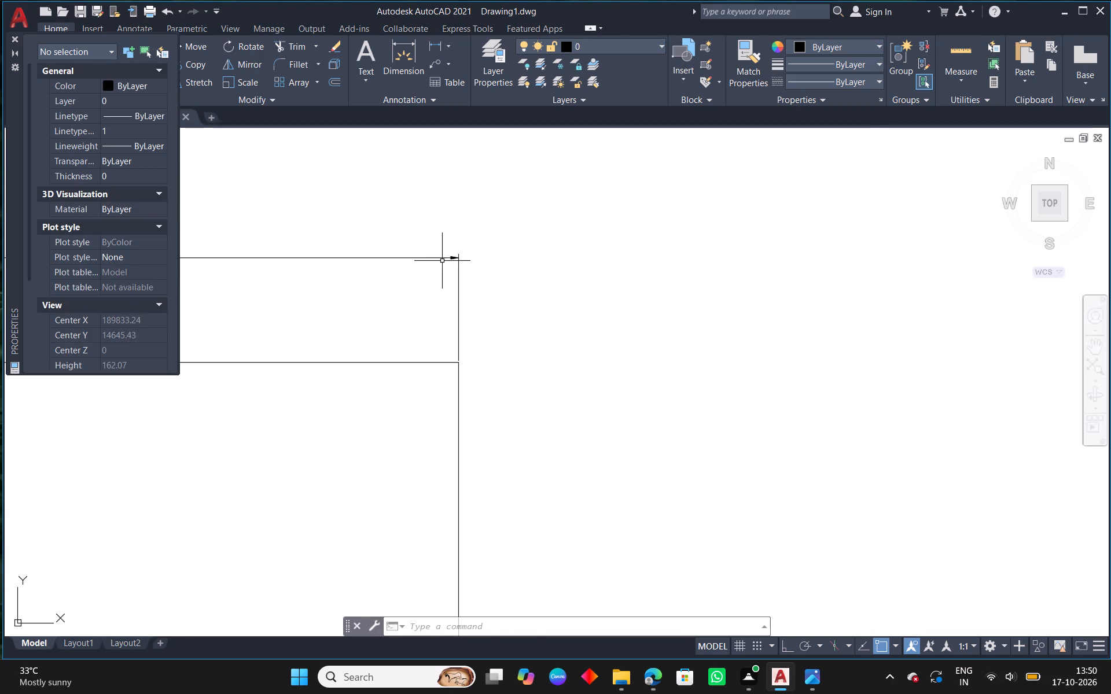
{"action": "left_click", "coordinate": [455, 259]}
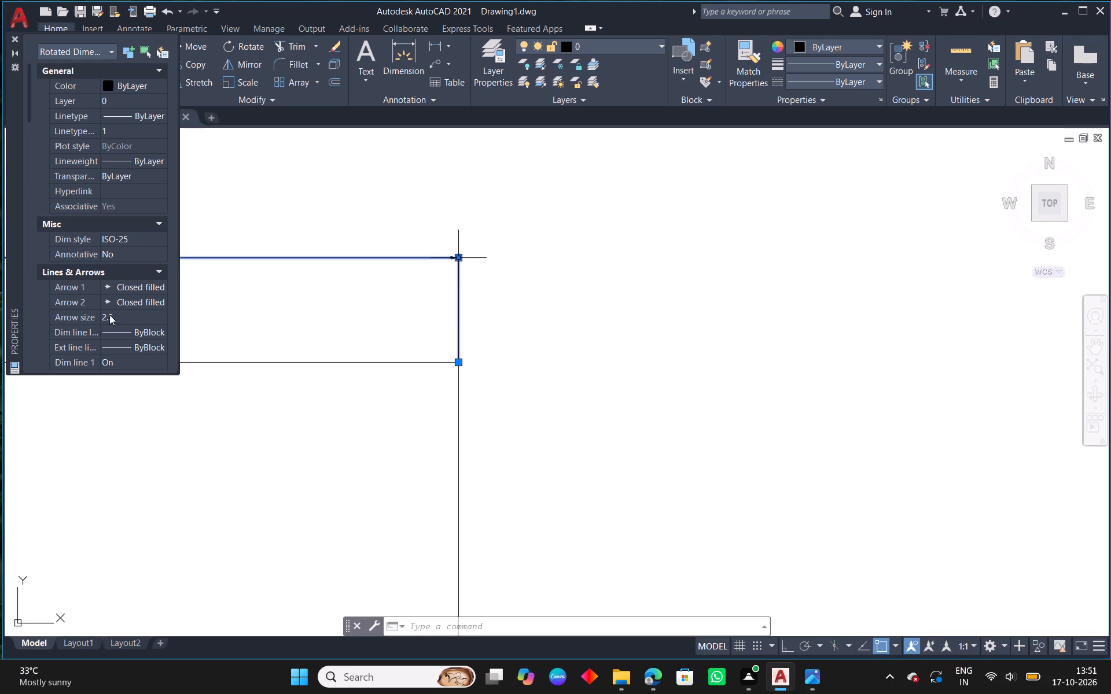
{"action": "left_click", "coordinate": [109, 315]}
{"action": "key", "text": "BackSpace"}
{"action": "type", "text": "40"}
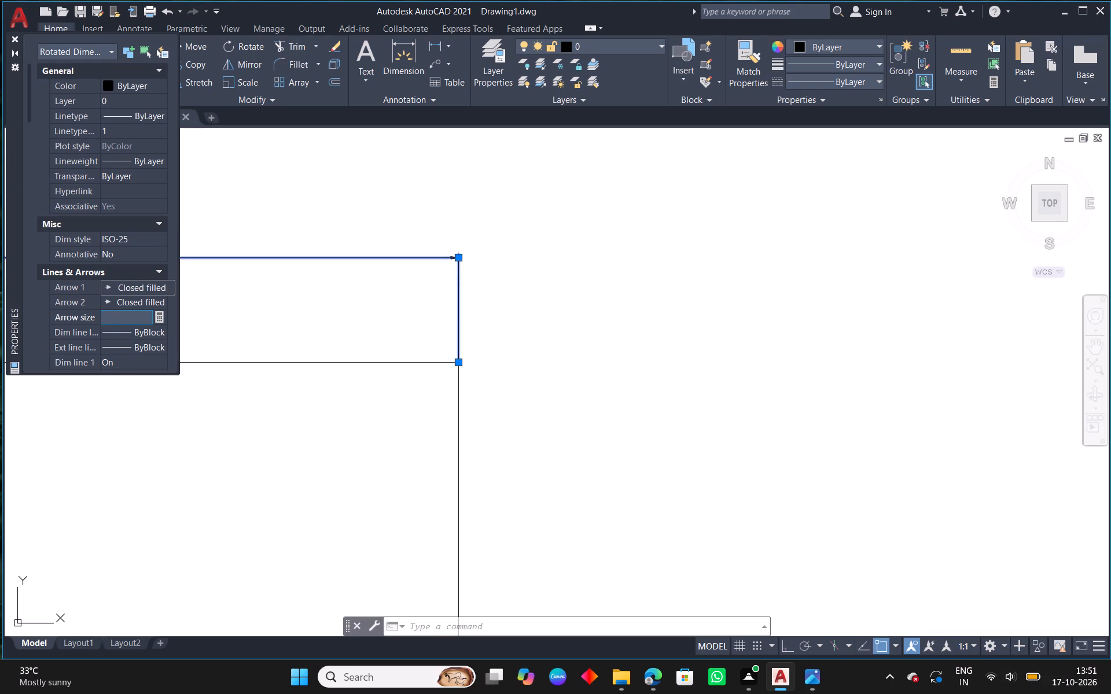
{"action": "key", "text": "Return"}
{"action": "scroll", "coordinate": [466, 363], "scroll_direction": "down", "scroll_amount": 6}
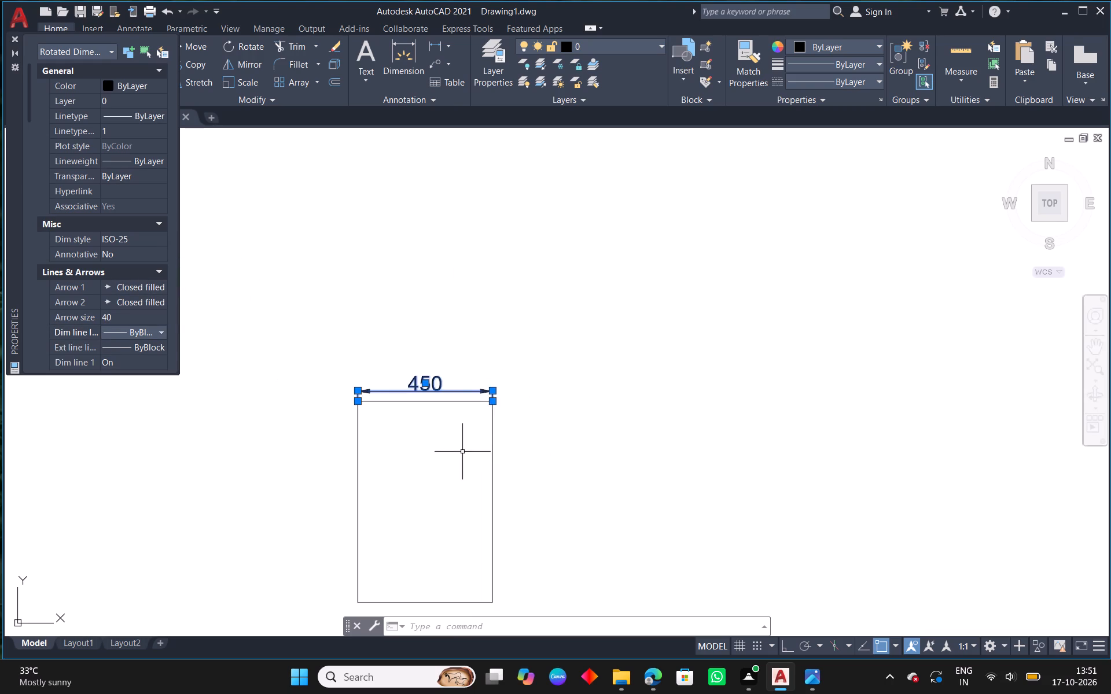
{"action": "middle_click_drag", "start_coordinate": [463, 452], "coordinate": [538, 337]}
{"action": "key", "text": "Escape"}
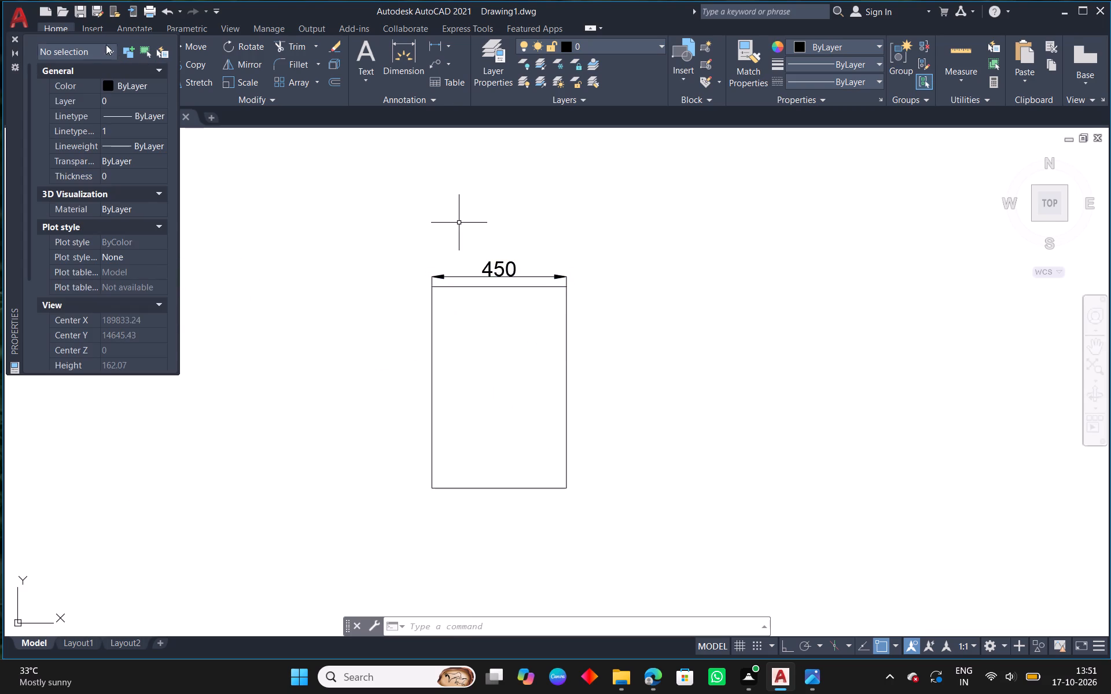
{"action": "left_click", "coordinate": [17, 40]}
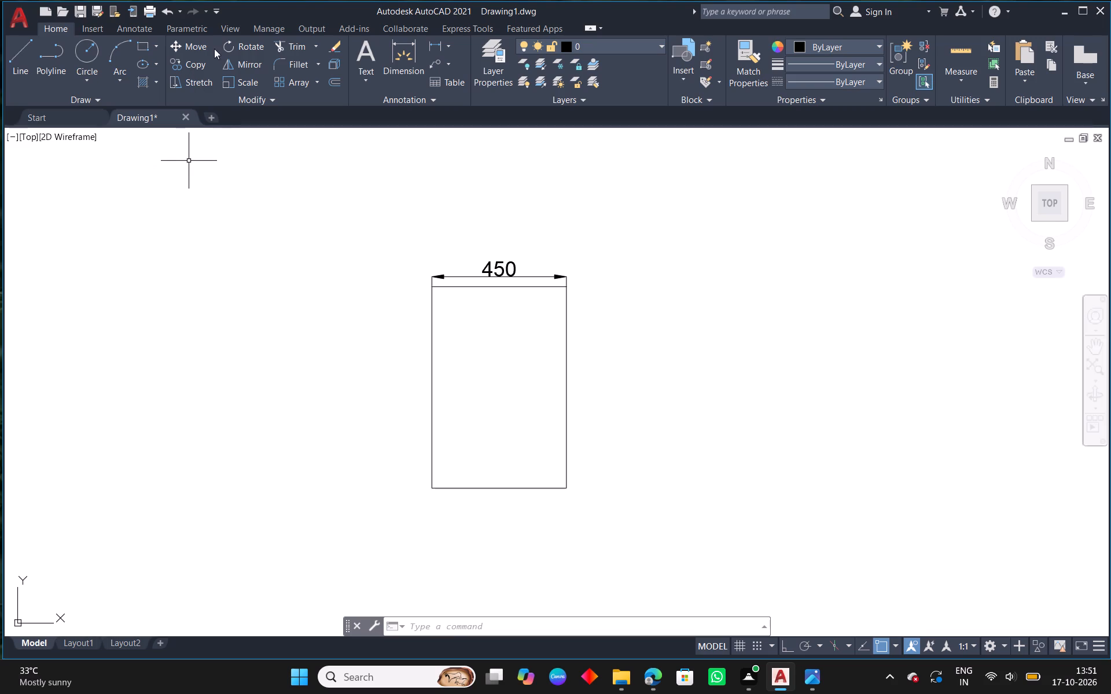
Dimension the loft cabinet outline's height, placing the dimension just outside its right edge.
{"action": "left_click", "coordinate": [399, 65]}
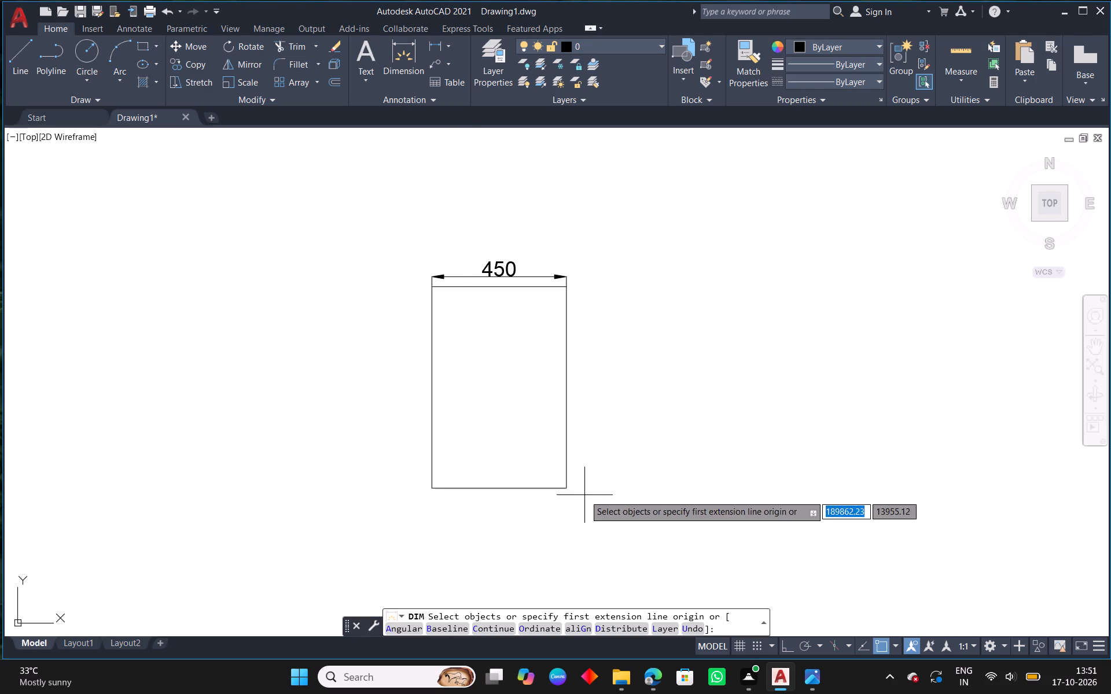
{"action": "left_click", "coordinate": [565, 489]}
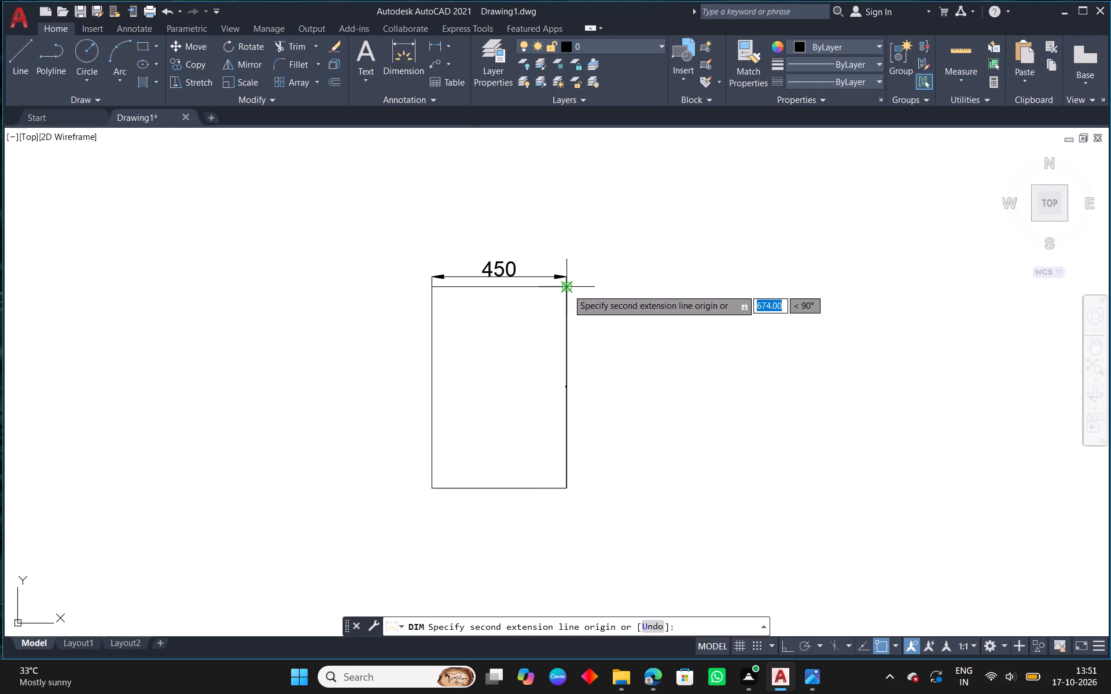
{"action": "left_click", "coordinate": [568, 289]}
{"action": "left_click", "coordinate": [581, 289]}
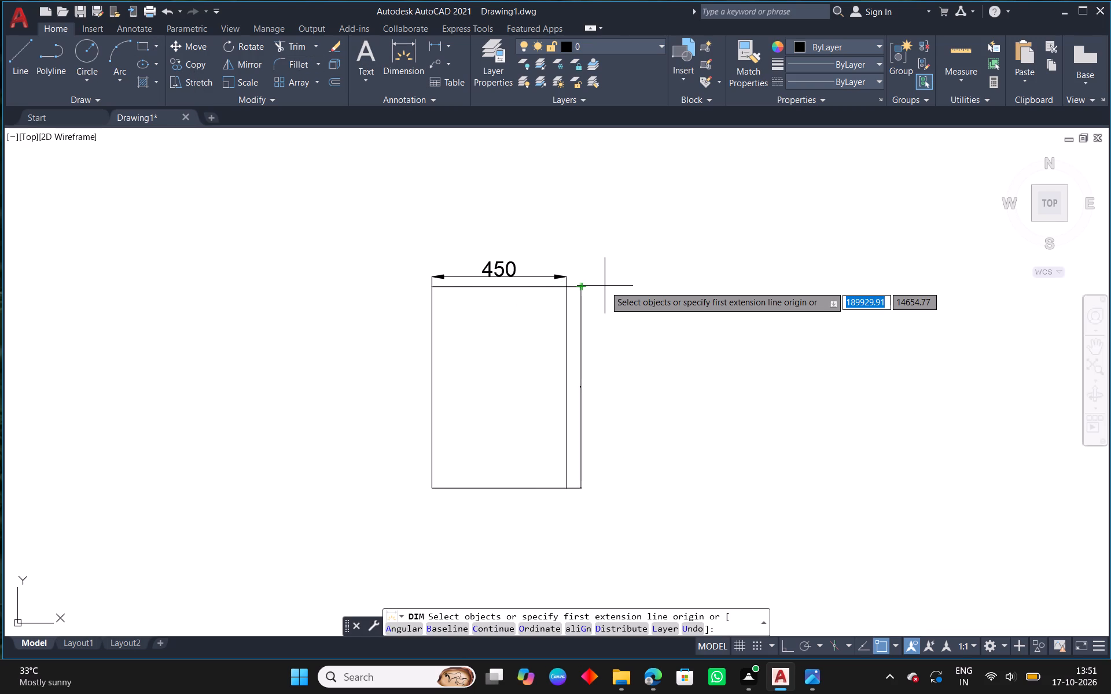
{"action": "key", "text": "Escape"}
Set the text height of the ISO-25 dimension style to 50 and keep that style current.
{"action": "type", "text": "d"}
{"action": "key", "text": "space"}
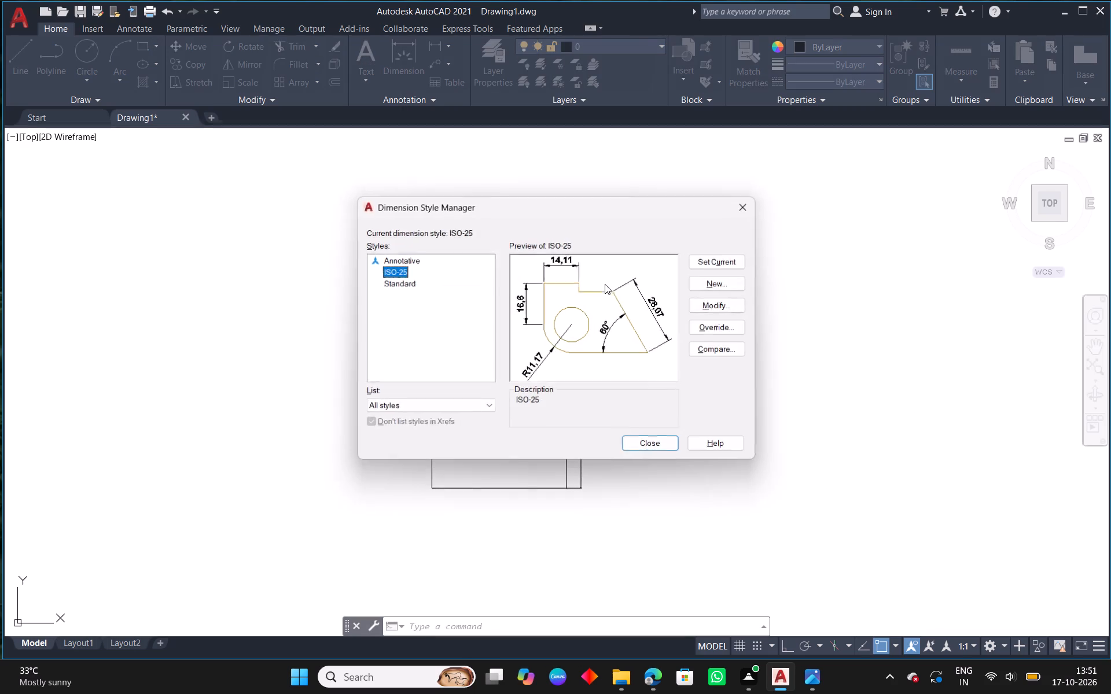
{"action": "left_click", "coordinate": [694, 310]}
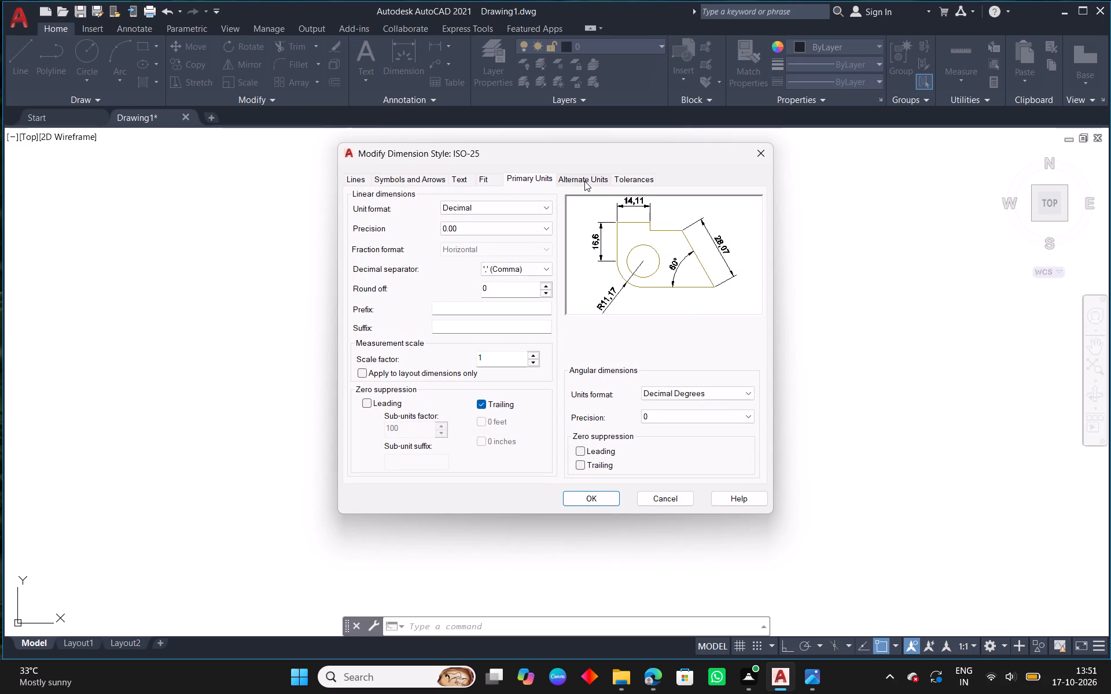
{"action": "left_click", "coordinate": [453, 178]}
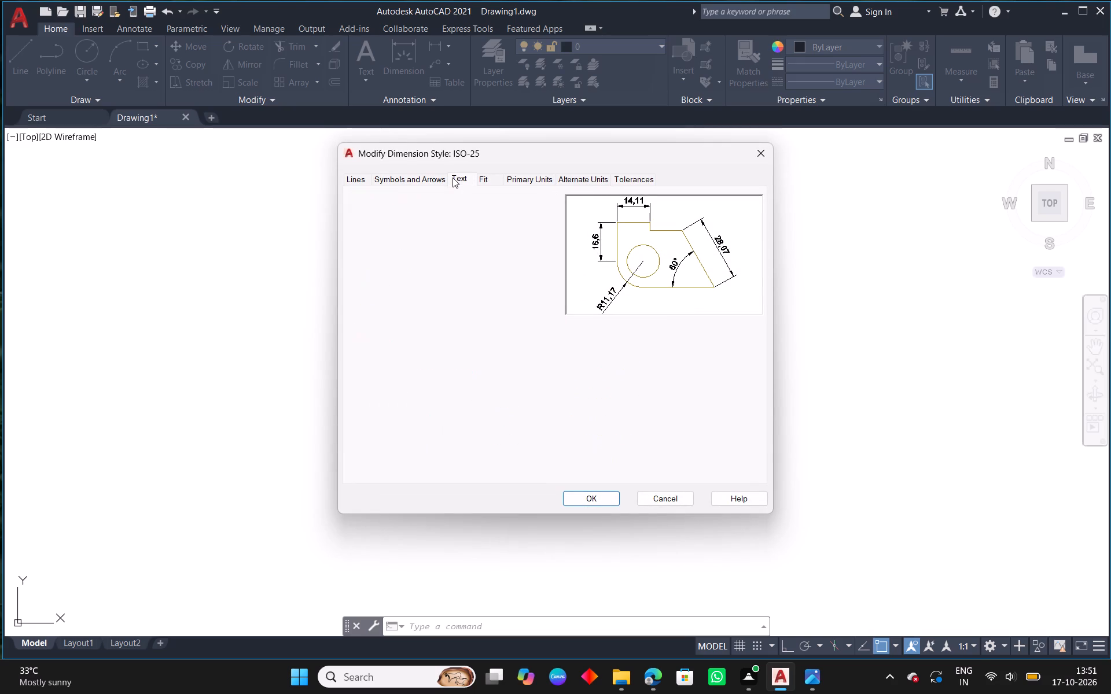
{"action": "left_click_drag", "start_coordinate": [522, 279], "coordinate": [468, 280]}
{"action": "key", "text": "BackSpace"}
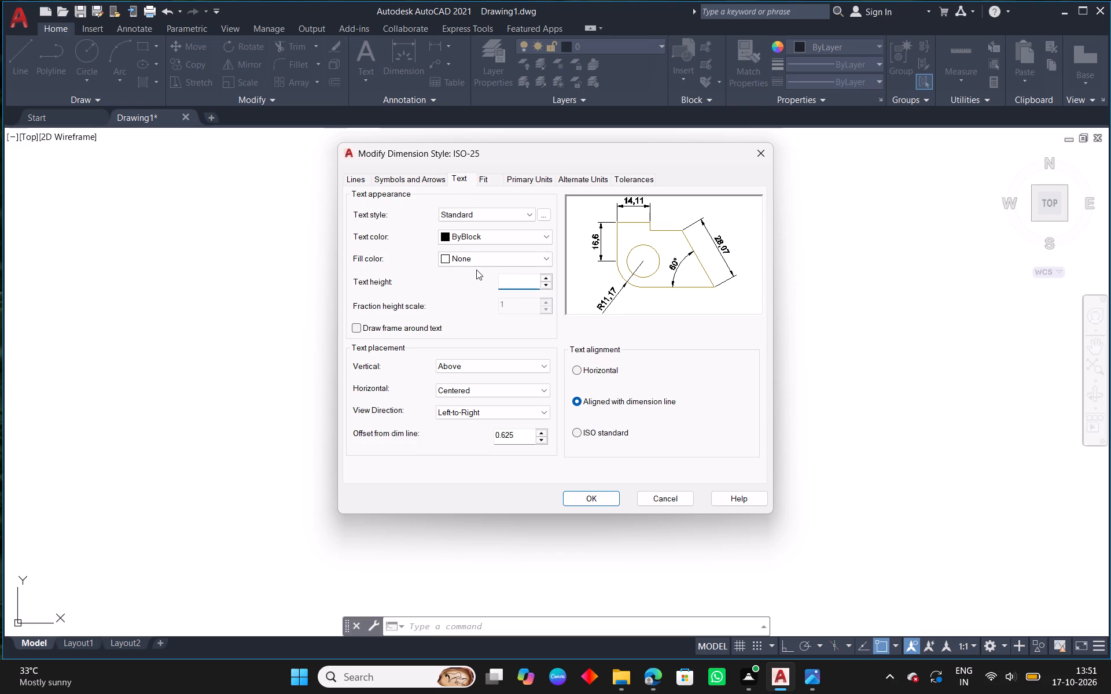
{"action": "type", "text": "50"}
{"action": "key", "text": "Return"}
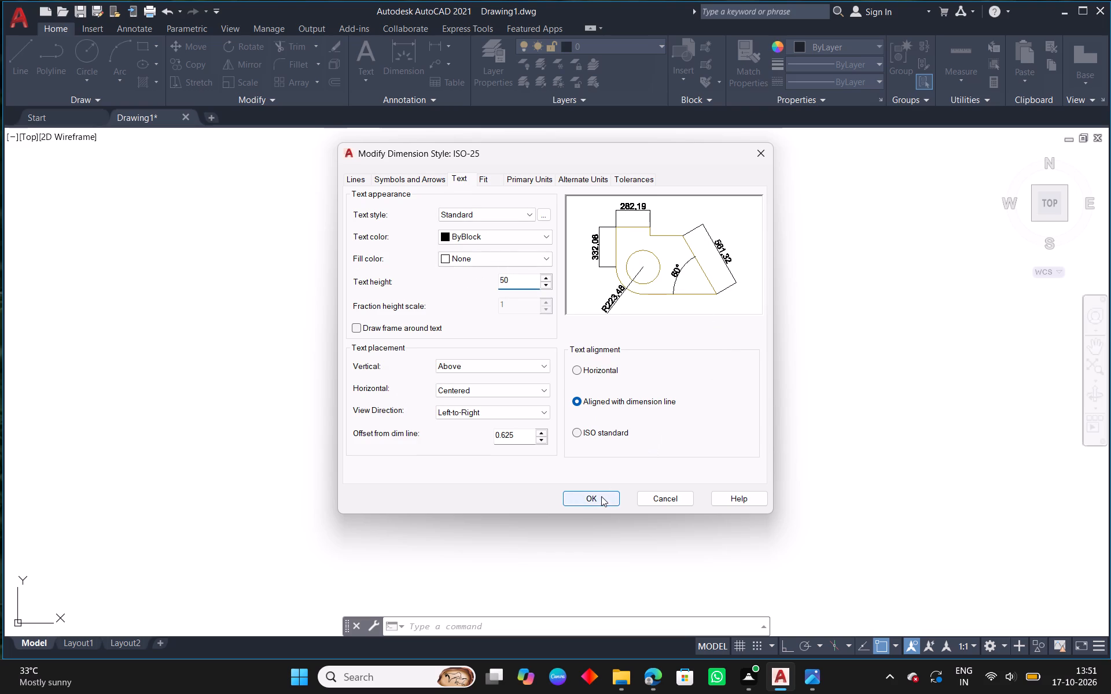
{"action": "left_click", "coordinate": [601, 496]}
{"action": "left_click", "coordinate": [719, 264]}
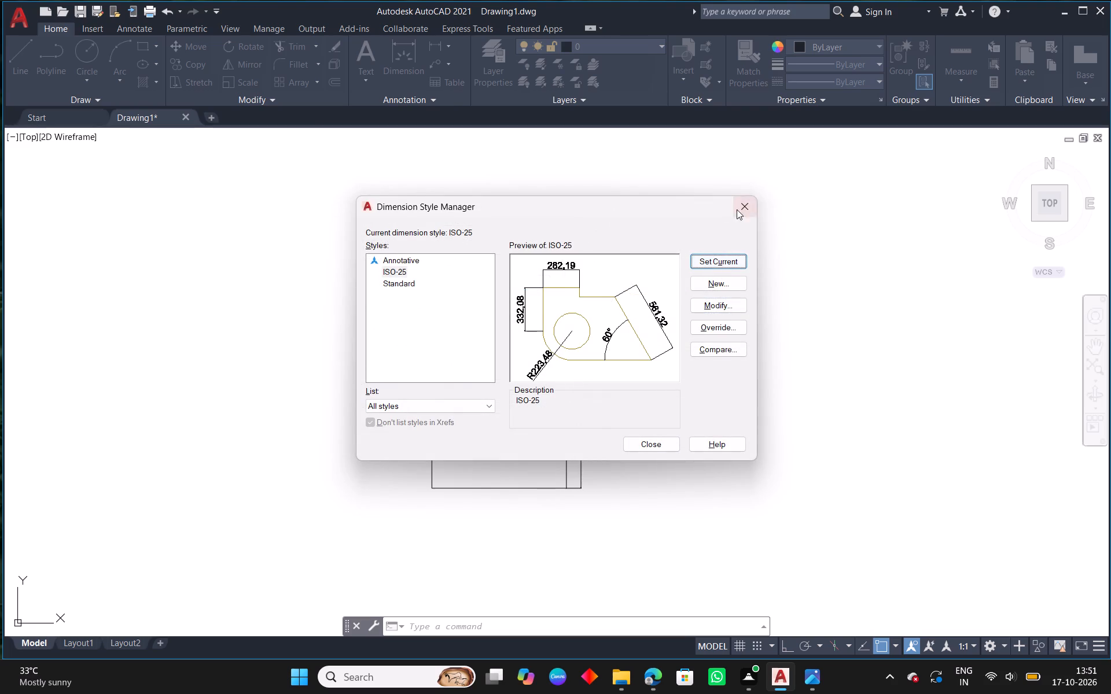
{"action": "left_click", "coordinate": [740, 208]}
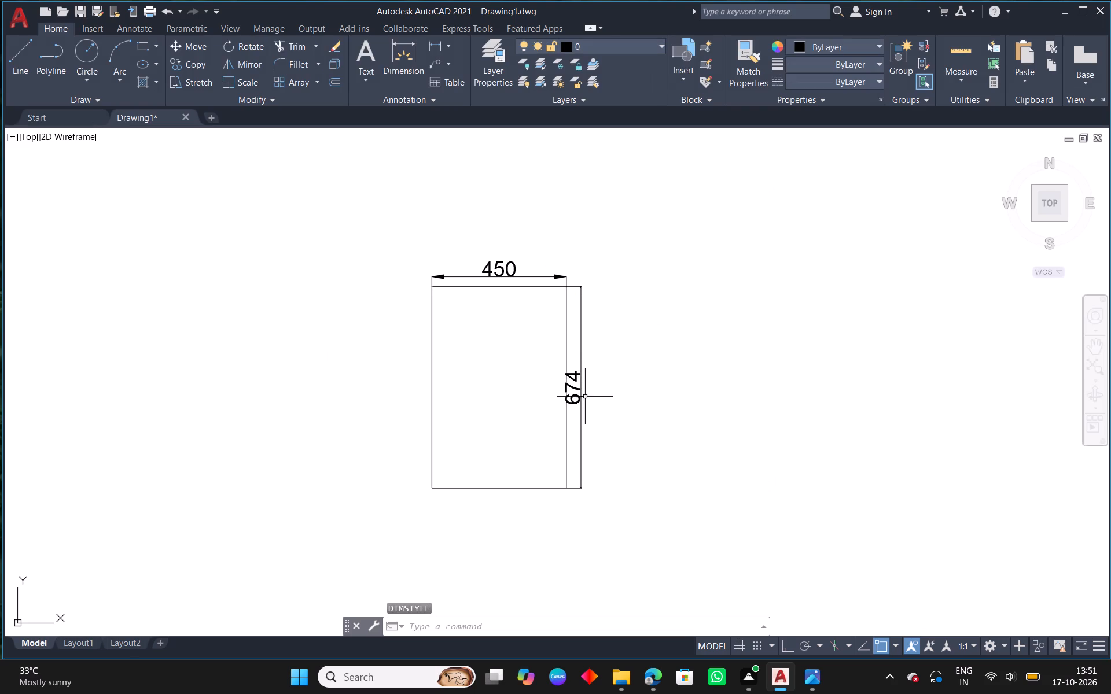
Move the loft's height dimension farther outward so its text sits clear of the cabinet outline's right edge.
{"action": "scroll", "coordinate": [590, 398], "scroll_direction": "up", "scroll_amount": 1}
{"action": "left_click", "coordinate": [573, 386]}
{"action": "scroll", "coordinate": [573, 386], "scroll_direction": "up", "scroll_amount": 2}
{"action": "left_click", "coordinate": [545, 378]}
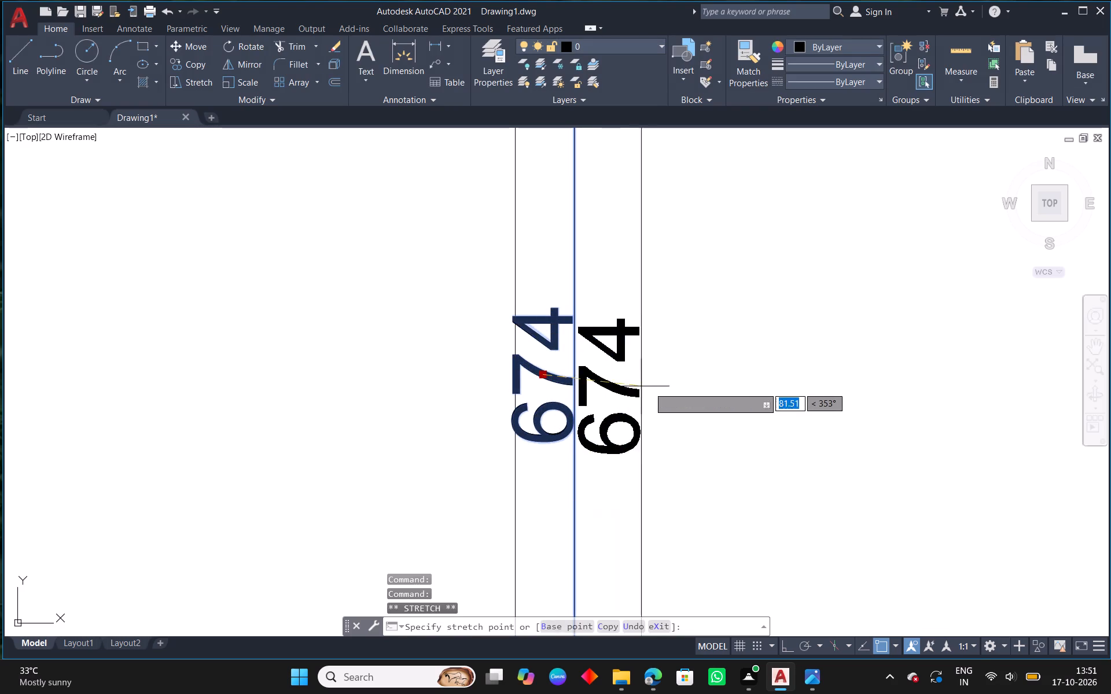
{"action": "left_click", "coordinate": [650, 386]}
{"action": "scroll", "coordinate": [699, 395], "scroll_direction": "down", "scroll_amount": 3}
{"action": "scroll", "coordinate": [695, 294], "scroll_direction": "up", "scroll_amount": 2}
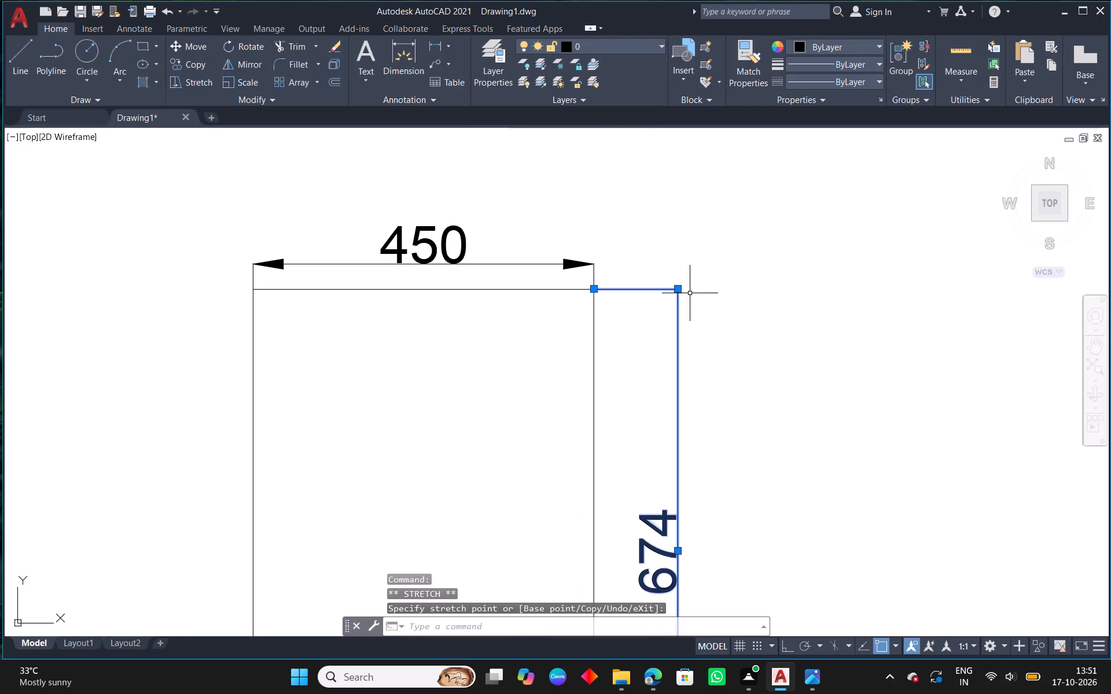
{"action": "key", "text": "Escape"}
Set the arrow size of the ISO-25 dimension style to 40 and keep that style current.
{"action": "type", "text": "d"}
{"action": "key", "text": "space"}
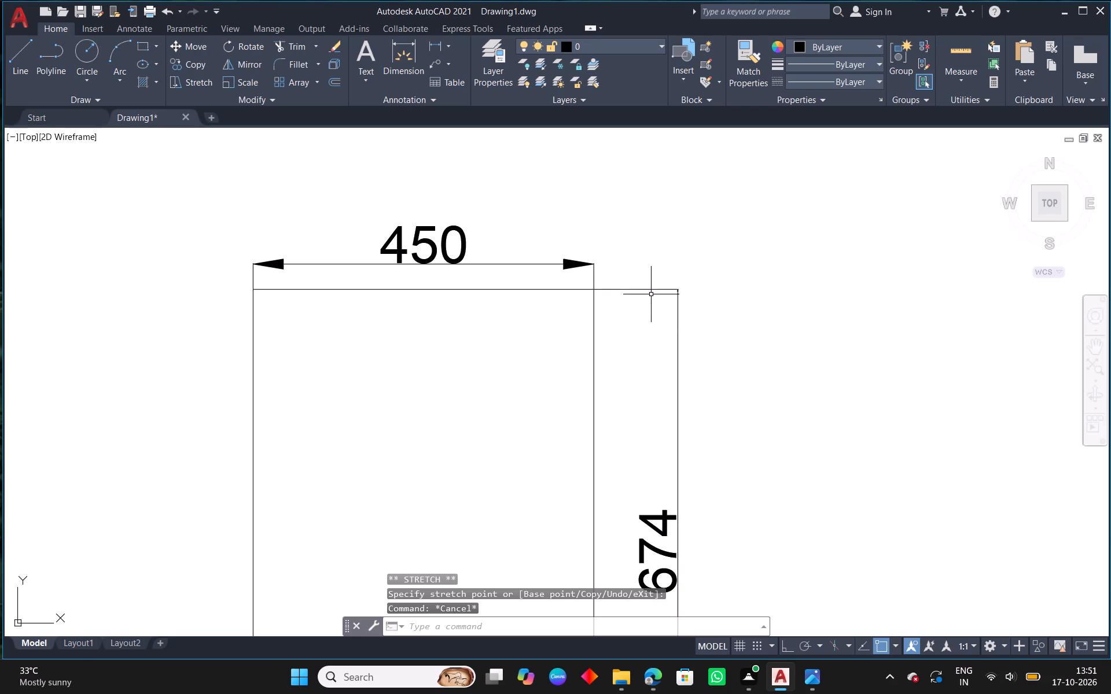
{"action": "left_click", "coordinate": [718, 306]}
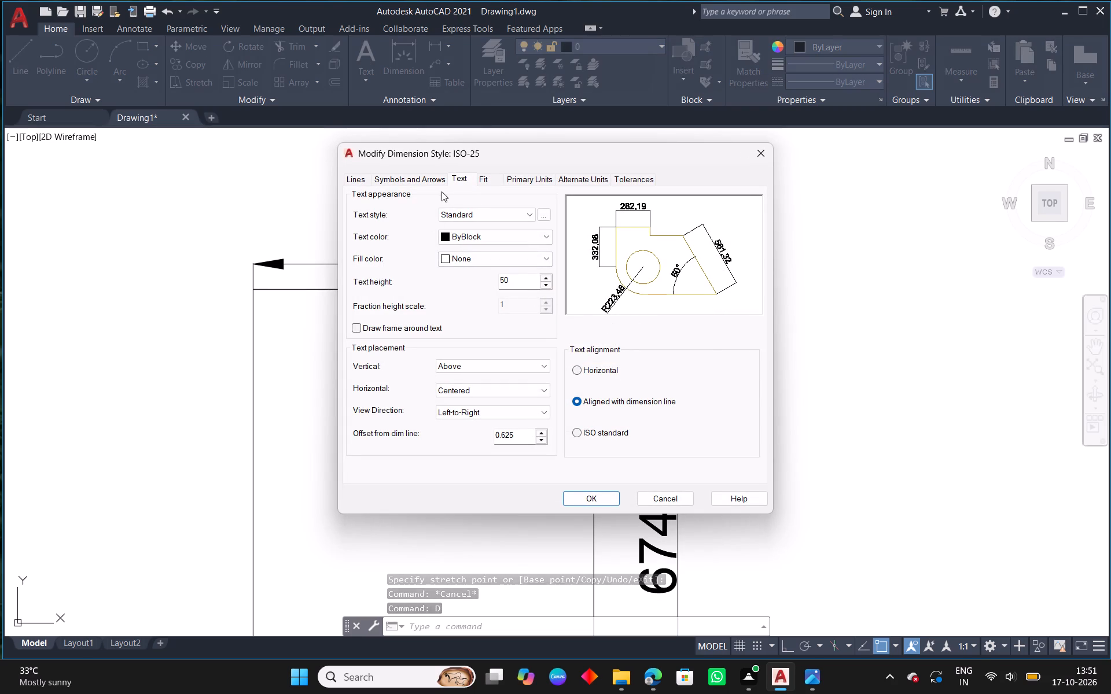
{"action": "left_click", "coordinate": [415, 182]}
{"action": "left_click_drag", "start_coordinate": [370, 322], "coordinate": [339, 317]}
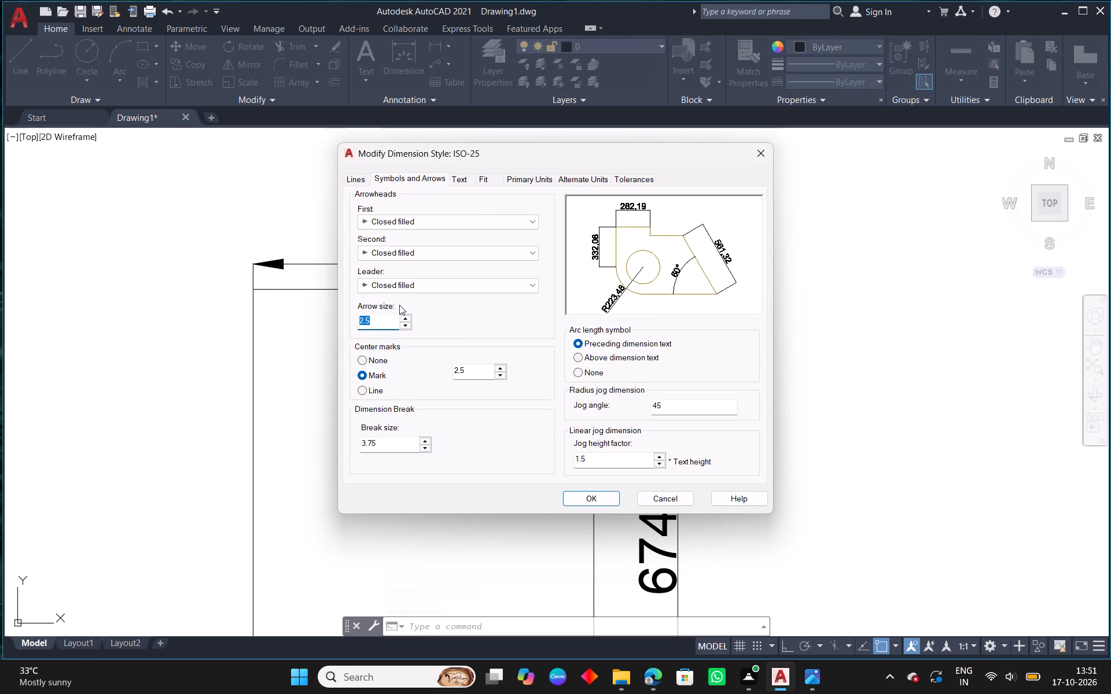
{"action": "key", "text": "BackSpace"}
{"action": "type", "text": "40"}
{"action": "key", "text": "Return"}
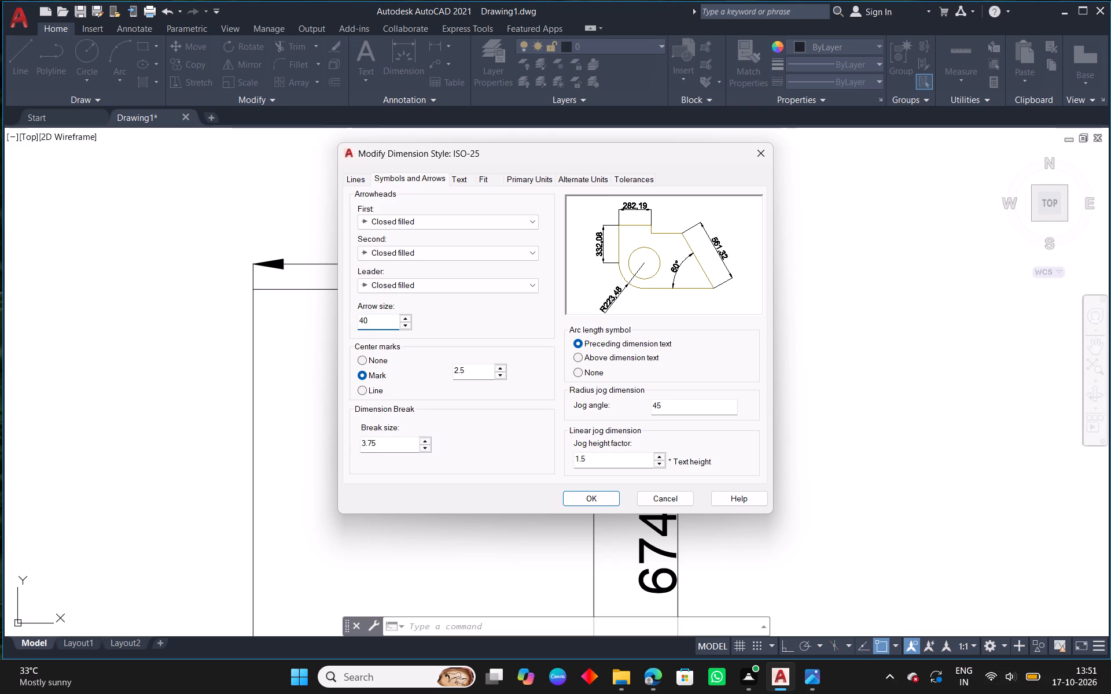
{"action": "left_click", "coordinate": [601, 498]}
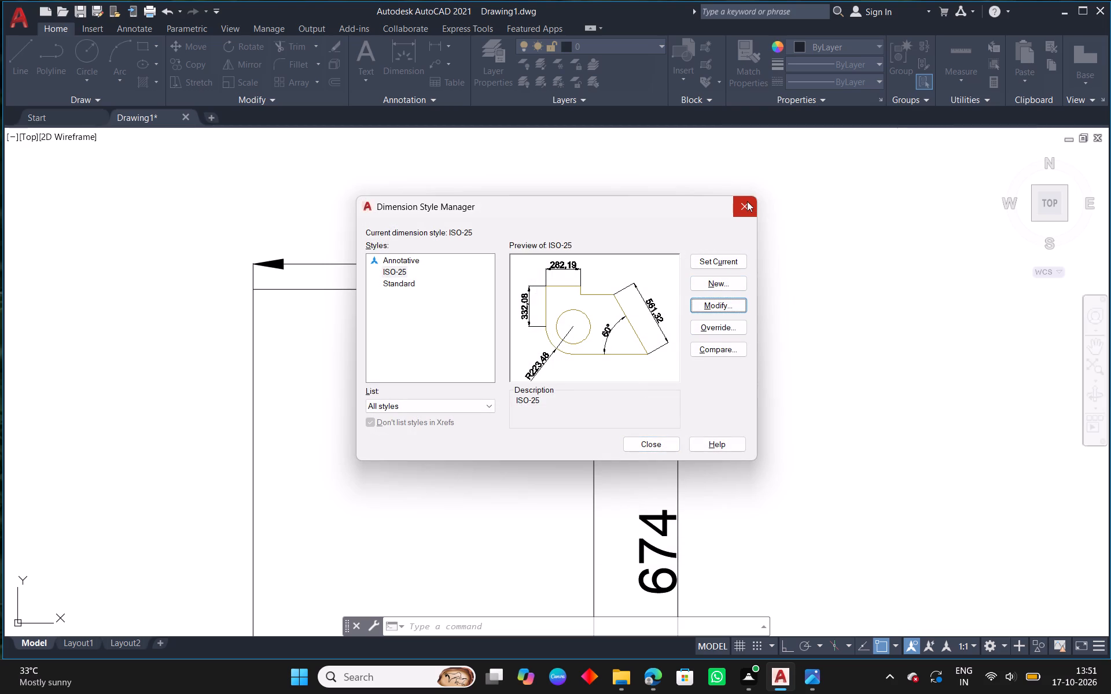
{"action": "left_click", "coordinate": [709, 269]}
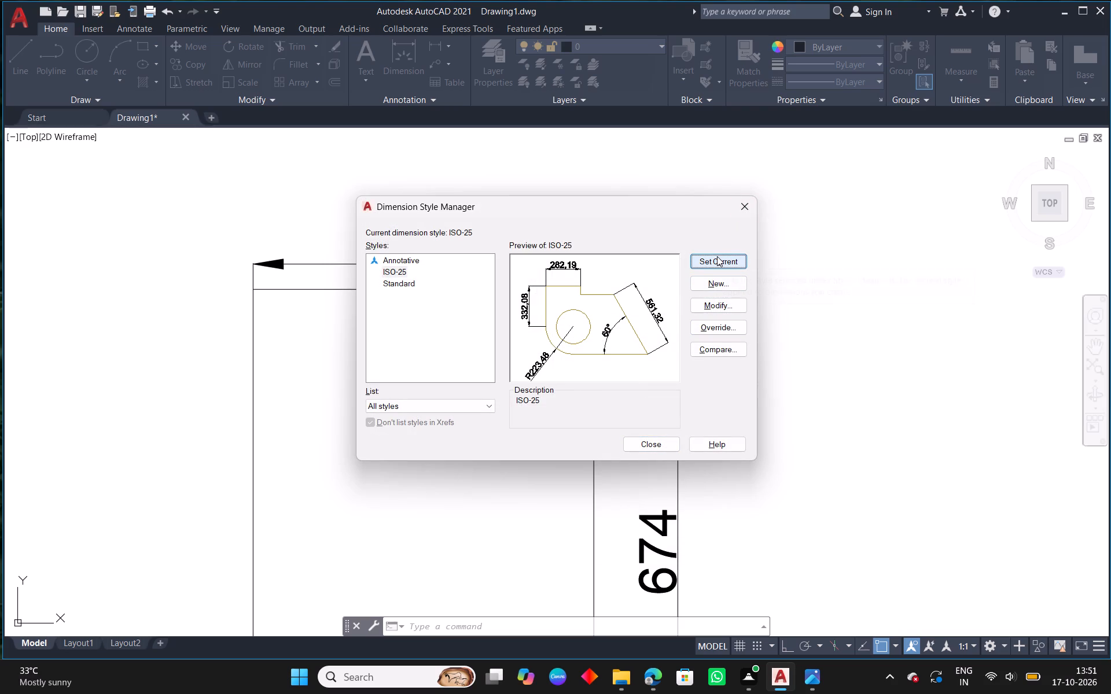
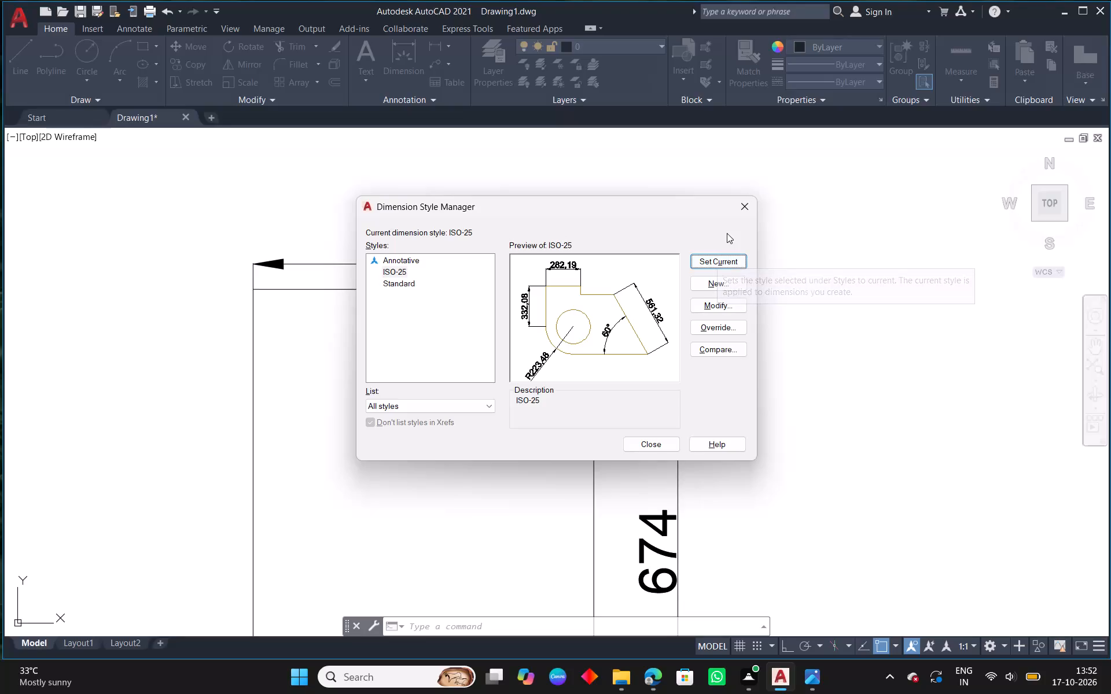
Make ISO-25 the current dimension style and close the Dimension Style Manager.
{"action": "left_click", "coordinate": [726, 263]}
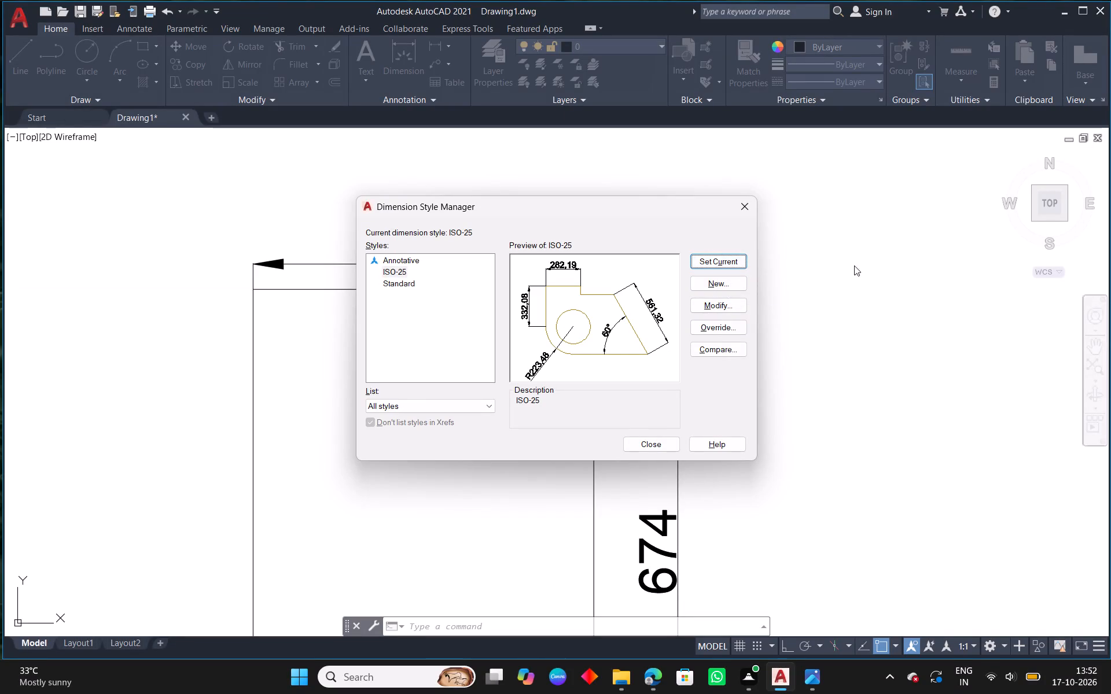
{"action": "left_click", "coordinate": [719, 259]}
{"action": "left_click", "coordinate": [757, 209]}
{"action": "left_click", "coordinate": [749, 208]}
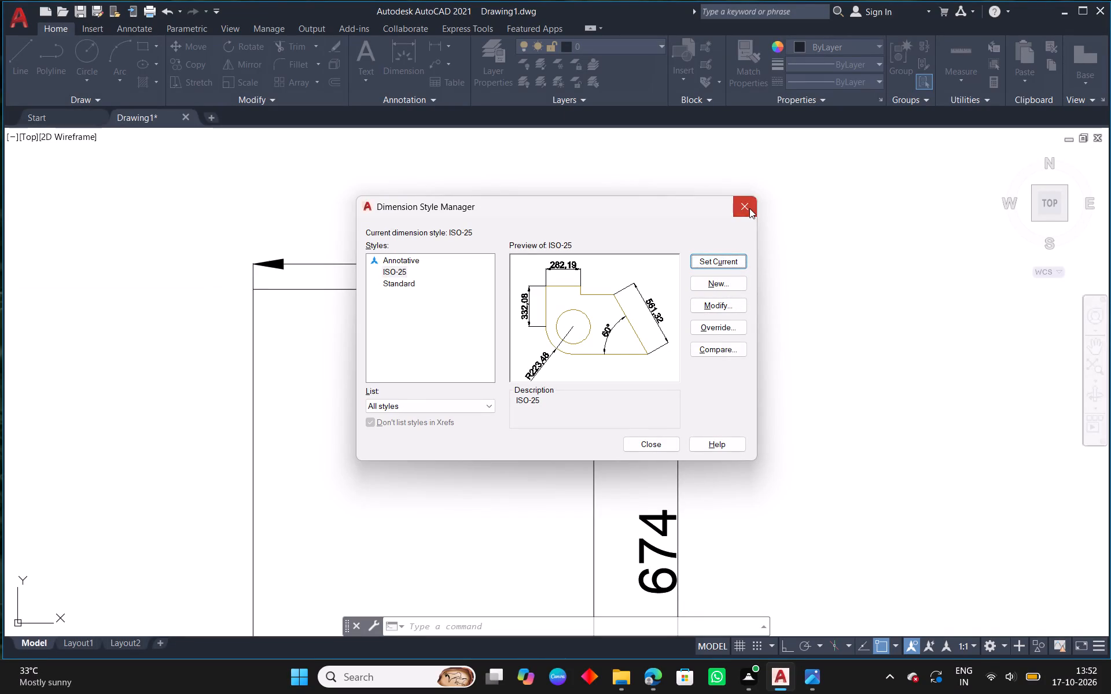
{"action": "key", "text": "Escape"}
With Ortho on, draw a line 1924 straight down from the loft cabinet outline's lower-right corner.
{"action": "scroll", "coordinate": [656, 326], "scroll_direction": "down", "scroll_amount": 1}
{"action": "middle_click_drag", "start_coordinate": [782, 445], "coordinate": [733, 301]}
{"action": "scroll", "coordinate": [730, 307], "scroll_direction": "down", "scroll_amount": 1}
{"action": "middle_click_drag", "start_coordinate": [706, 364], "coordinate": [757, 340]}
{"action": "scroll", "coordinate": [723, 356], "scroll_direction": "down", "scroll_amount": 4}
{"action": "middle_click_drag", "start_coordinate": [753, 428], "coordinate": [735, 264]}
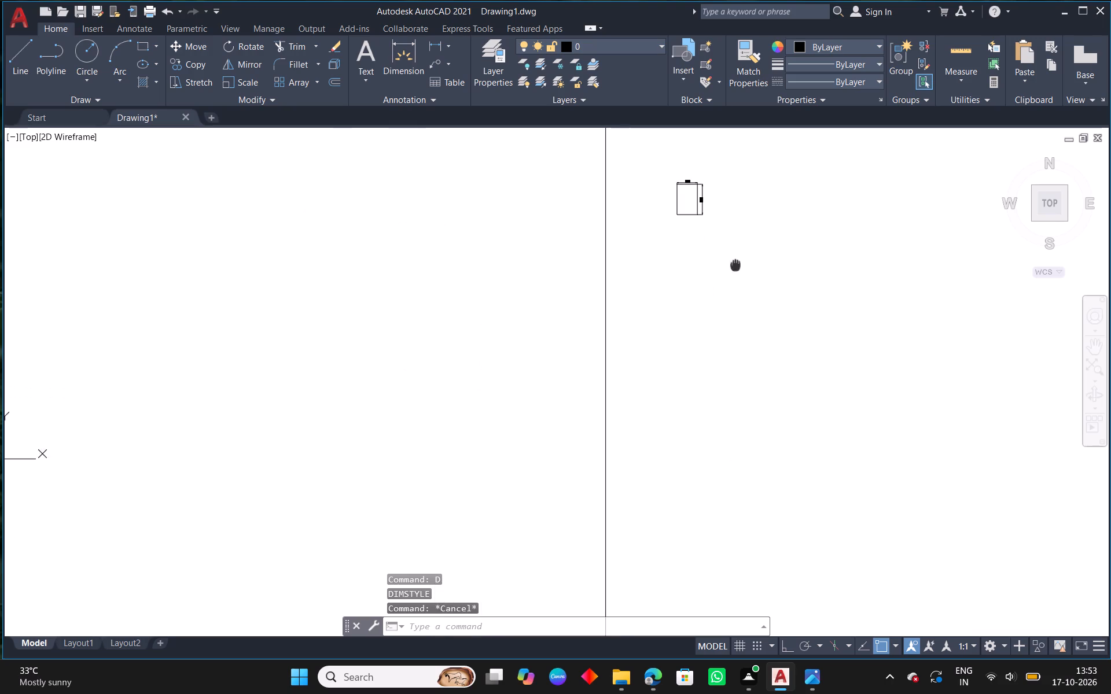
{"action": "left_click", "coordinate": [16, 44]}
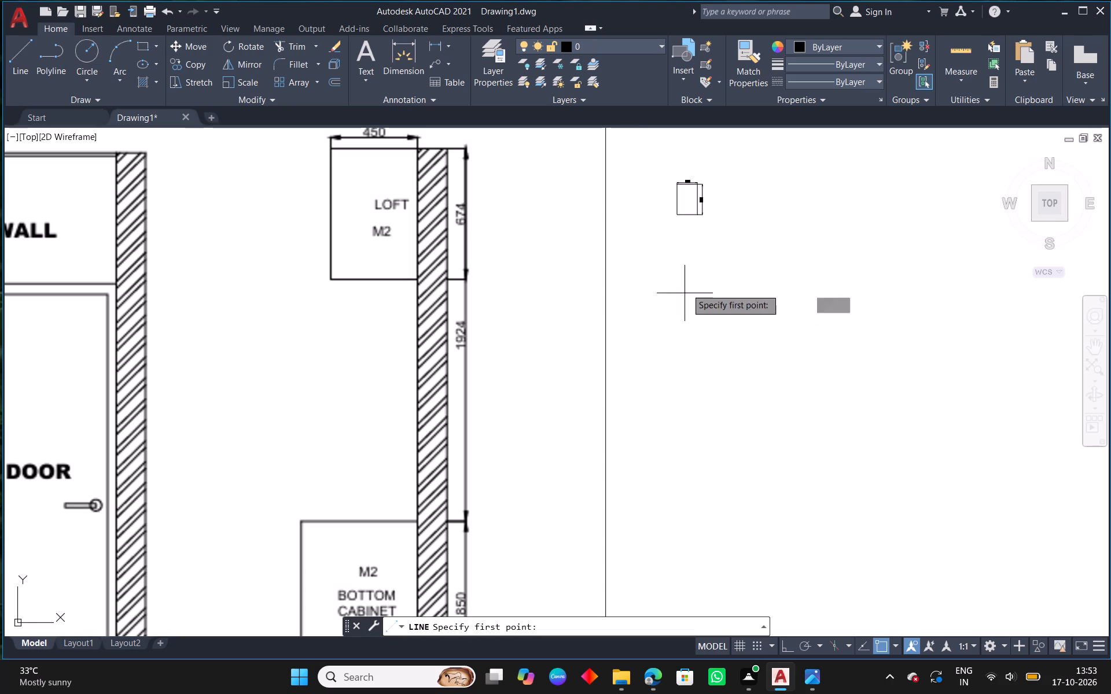
{"action": "left_click", "coordinate": [697, 214]}
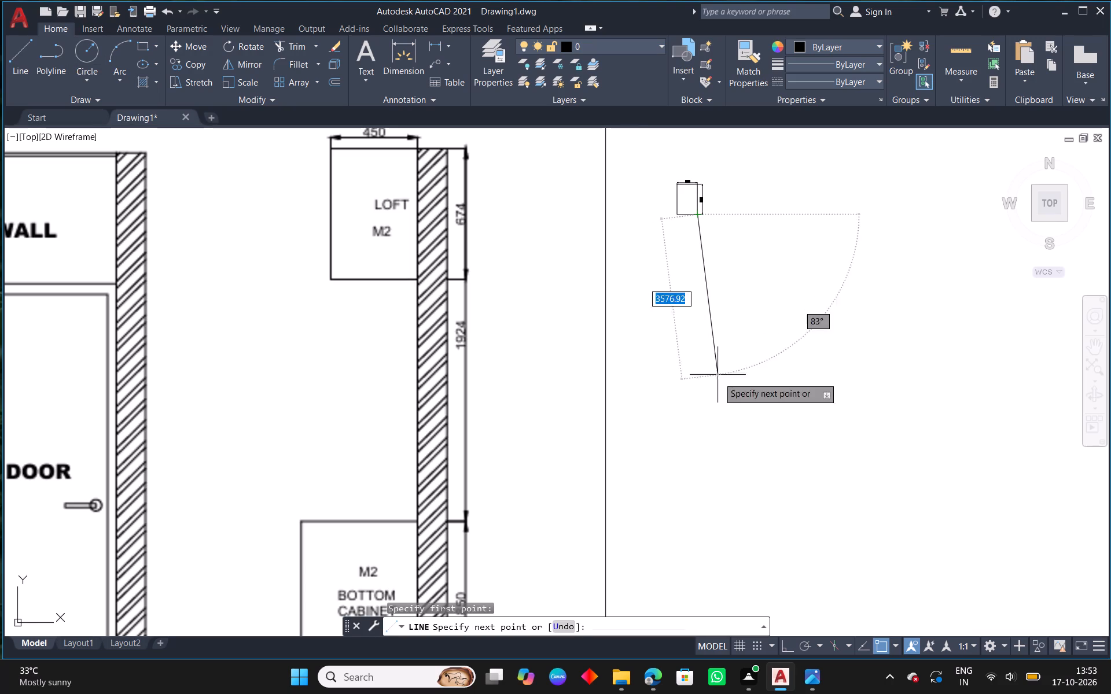
{"action": "left_click", "coordinate": [786, 643]}
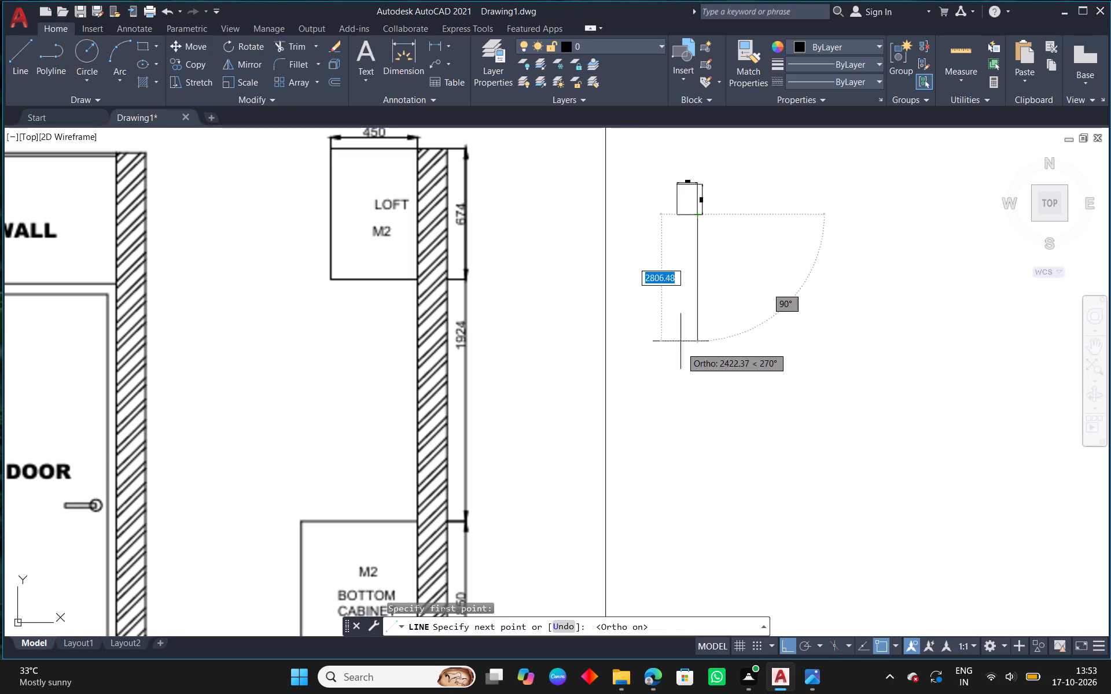
{"action": "type", "text": "1924"}
{"action": "key", "text": "Return"}
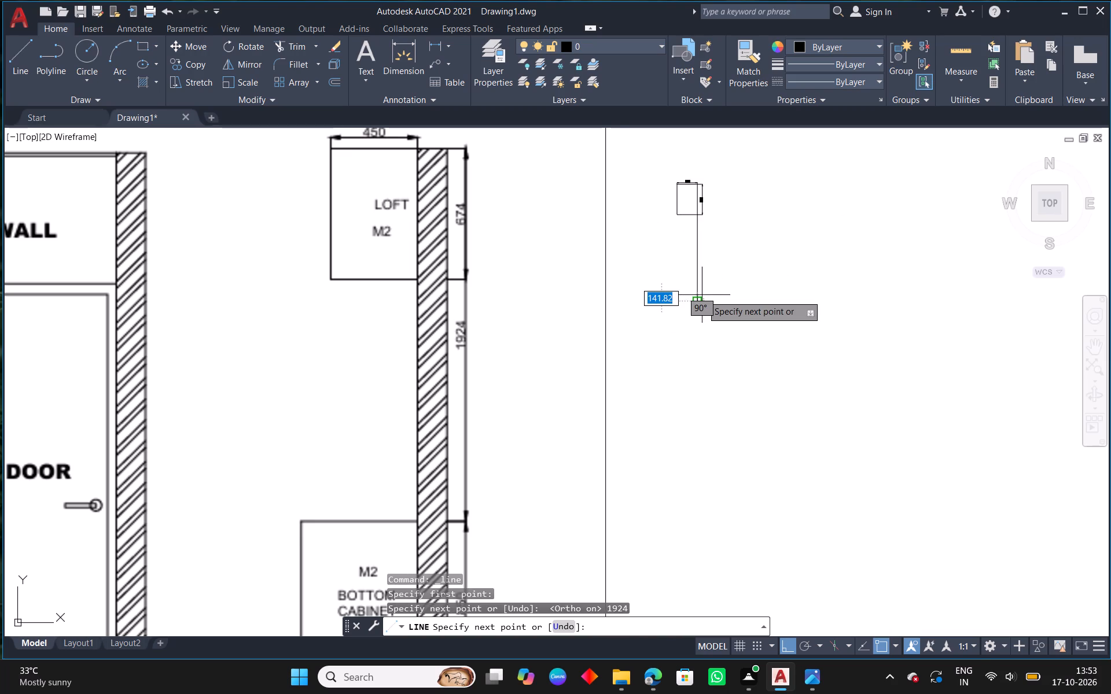
Continue the line into a bottom cabinet outline 600 wide and 850 high, extending left from the 1924 line's lower end.
{"action": "type", "text": "600"}
{"action": "key", "text": "Return"}
{"action": "middle_click_drag", "start_coordinate": [678, 347], "coordinate": [682, 204]}
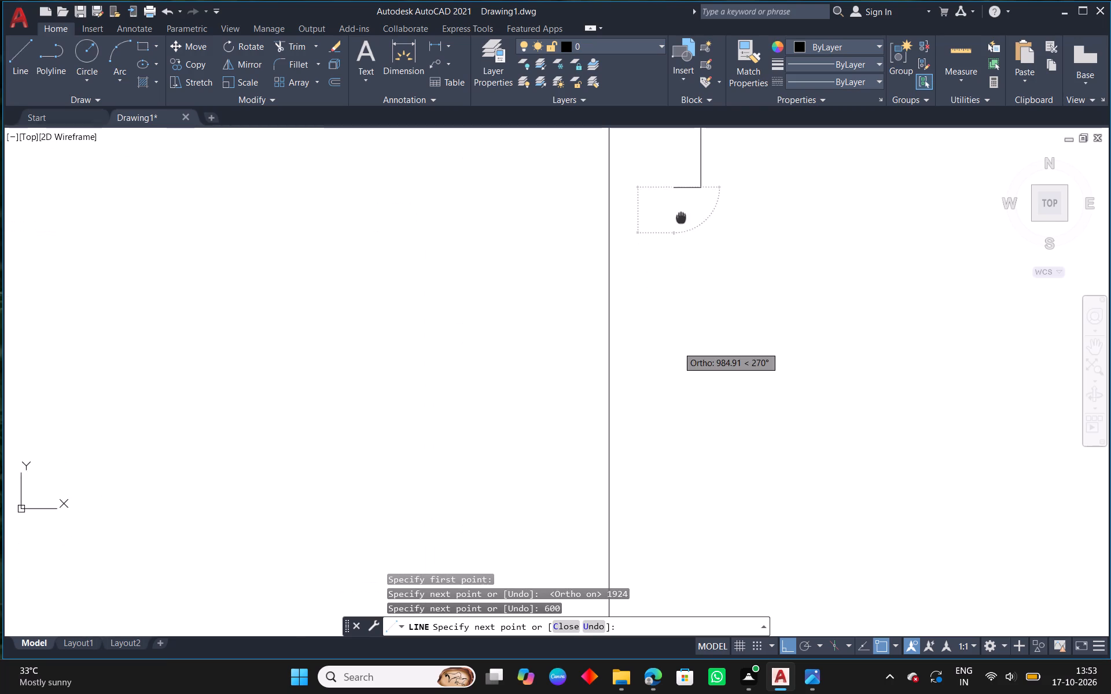
{"action": "middle_click_drag", "start_coordinate": [682, 204], "coordinate": [680, 176]}
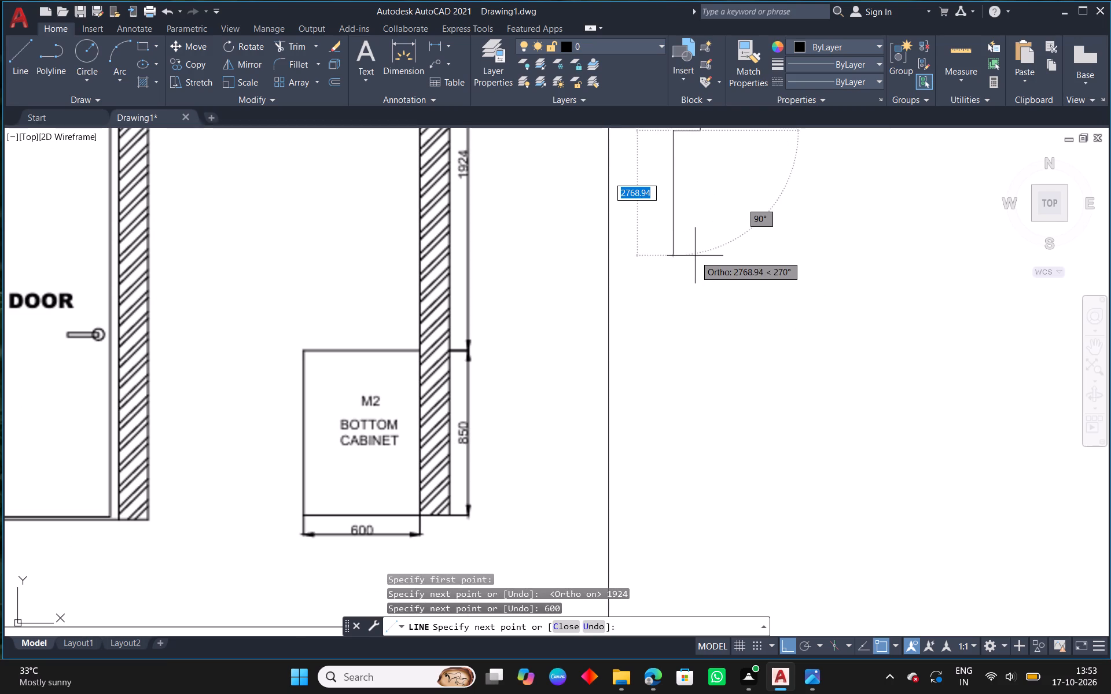
{"action": "type", "text": "850"}
{"action": "key", "text": "Return"}
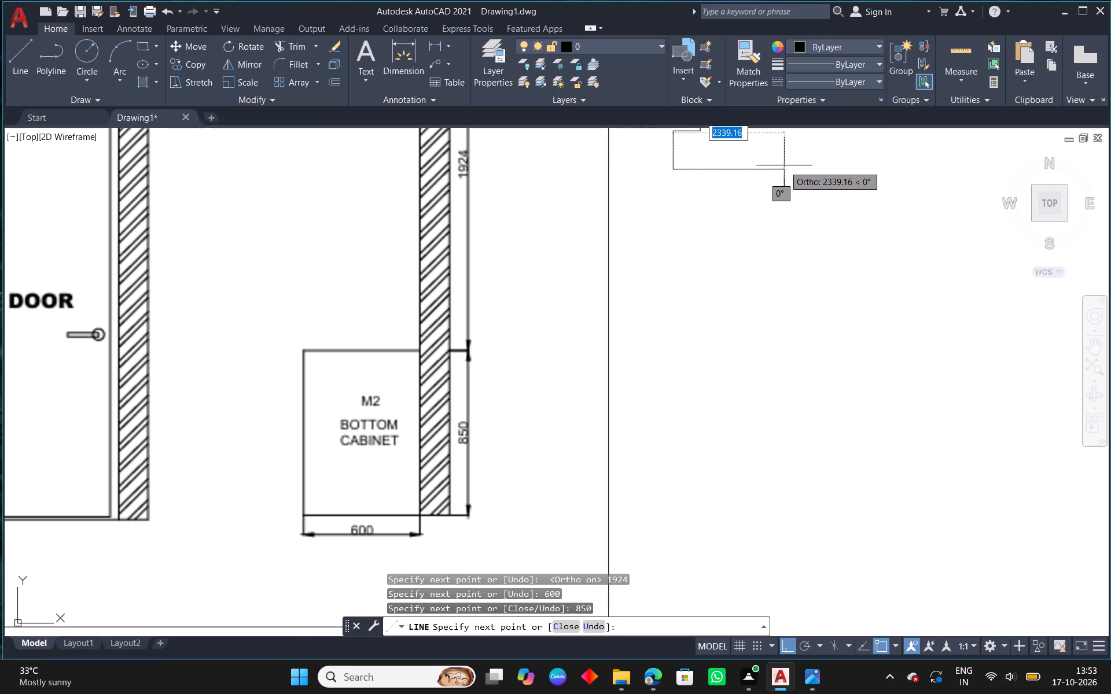
{"action": "type", "text": "600"}
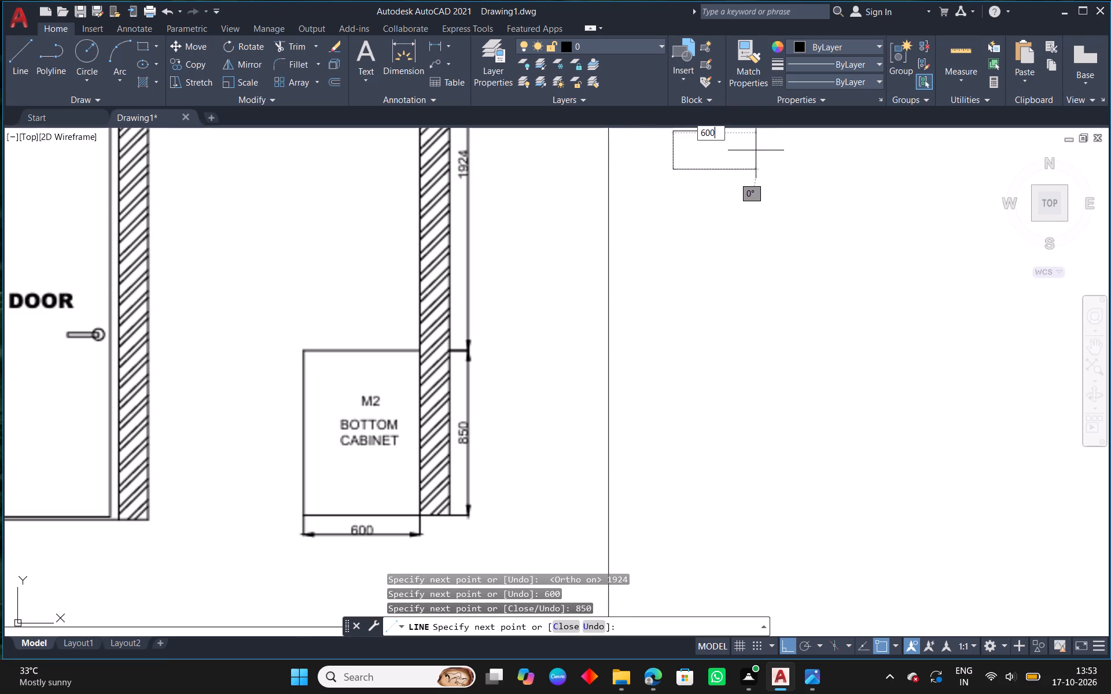
{"action": "key", "text": "Return"}
{"action": "middle_click_drag", "start_coordinate": [744, 164], "coordinate": [709, 309]}
{"action": "scroll", "coordinate": [628, 270], "scroll_direction": "up", "scroll_amount": 2}
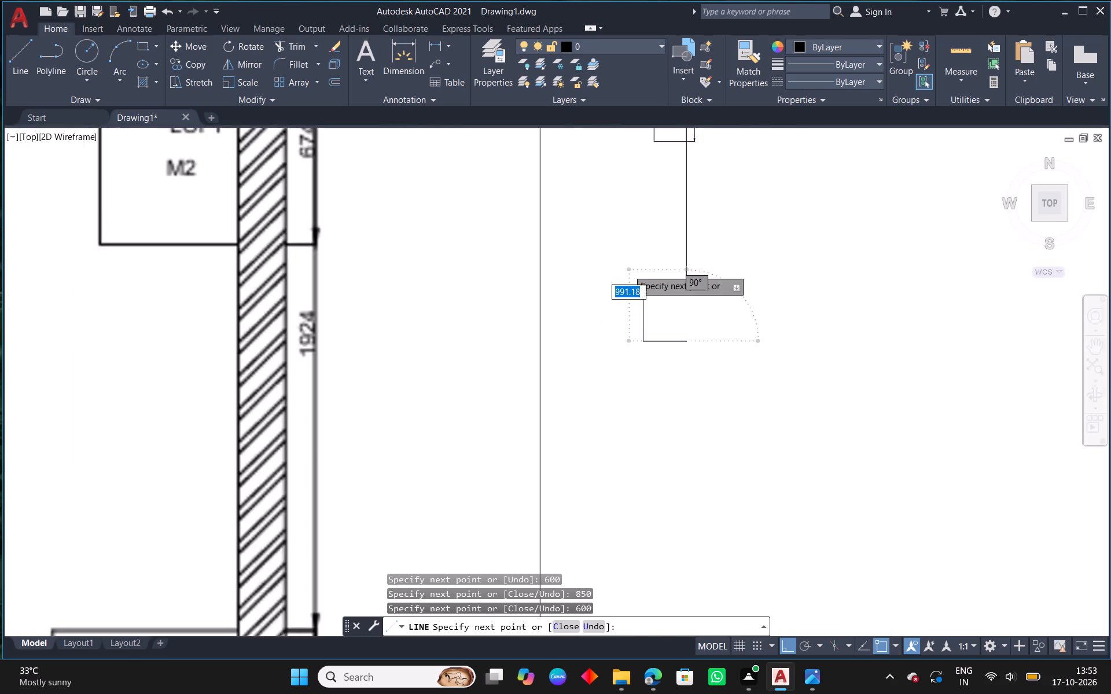
{"action": "scroll", "coordinate": [633, 272], "scroll_direction": "up", "scroll_amount": 1}
{"action": "left_click", "coordinate": [766, 289]}
{"action": "right_click", "coordinate": [766, 289]}
{"action": "left_click", "coordinate": [807, 297]}
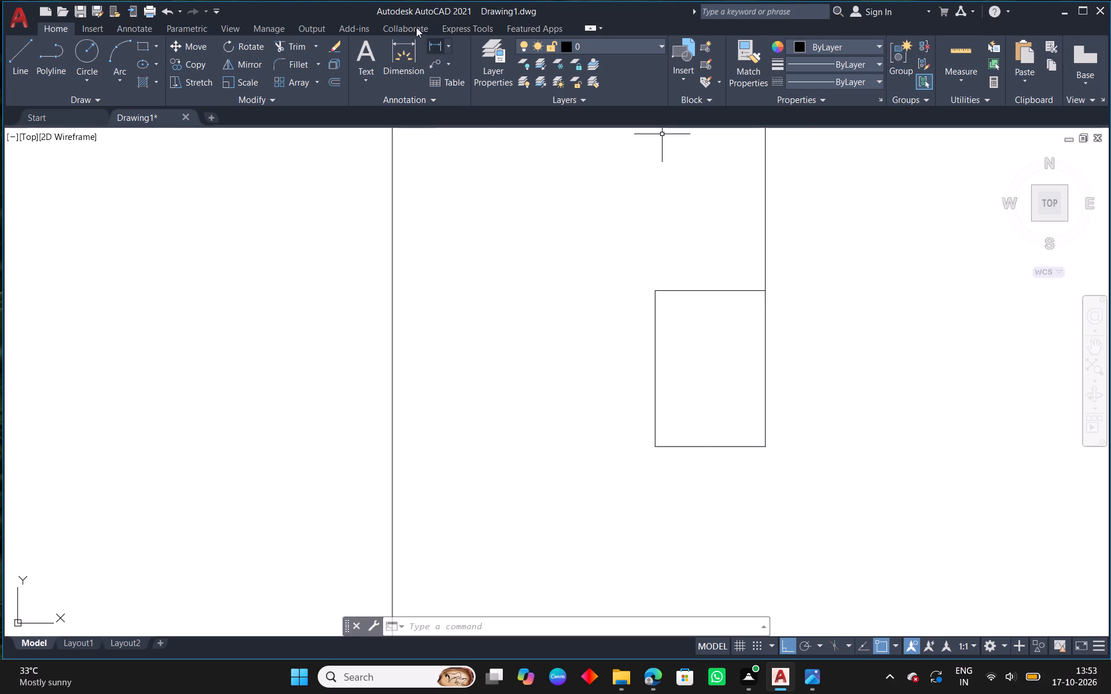
Dimension the bottom cabinet's width below the outline and its height just outside the right edge.
{"action": "left_click", "coordinate": [412, 61]}
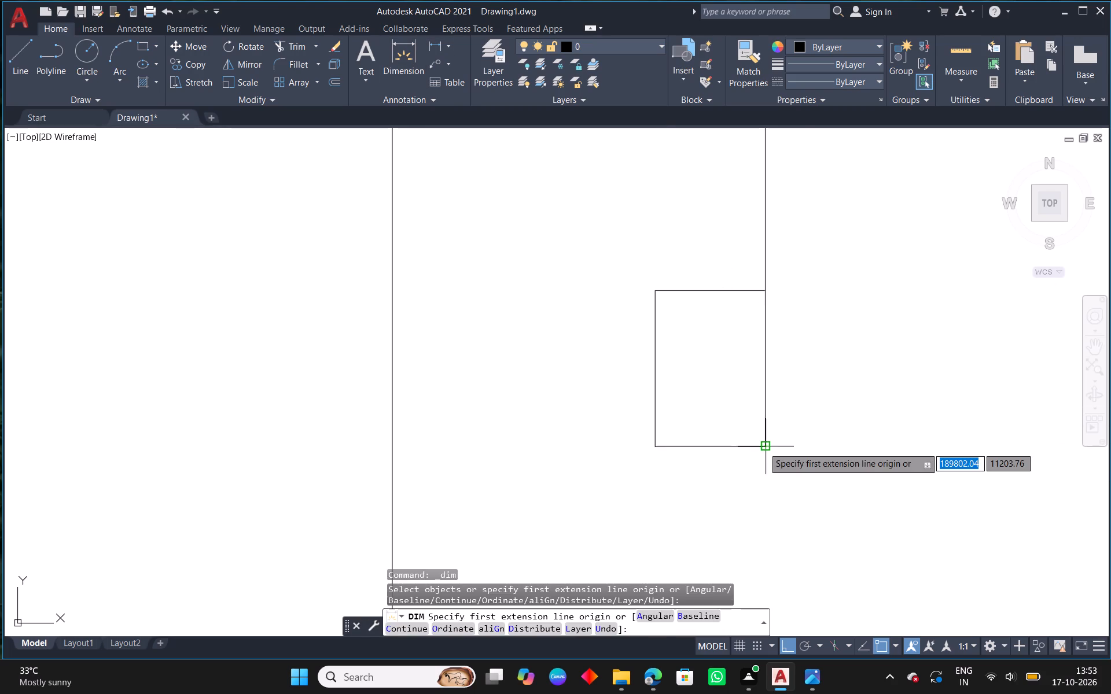
{"action": "left_click", "coordinate": [763, 447]}
{"action": "left_click", "coordinate": [653, 445]}
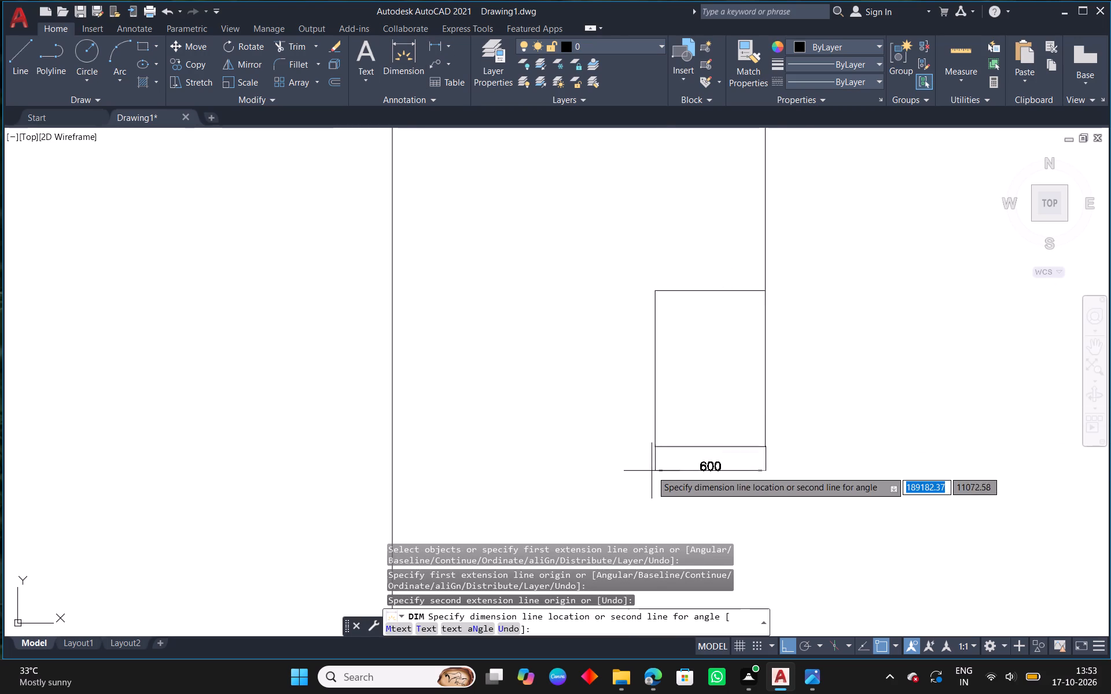
{"action": "left_click", "coordinate": [652, 464]}
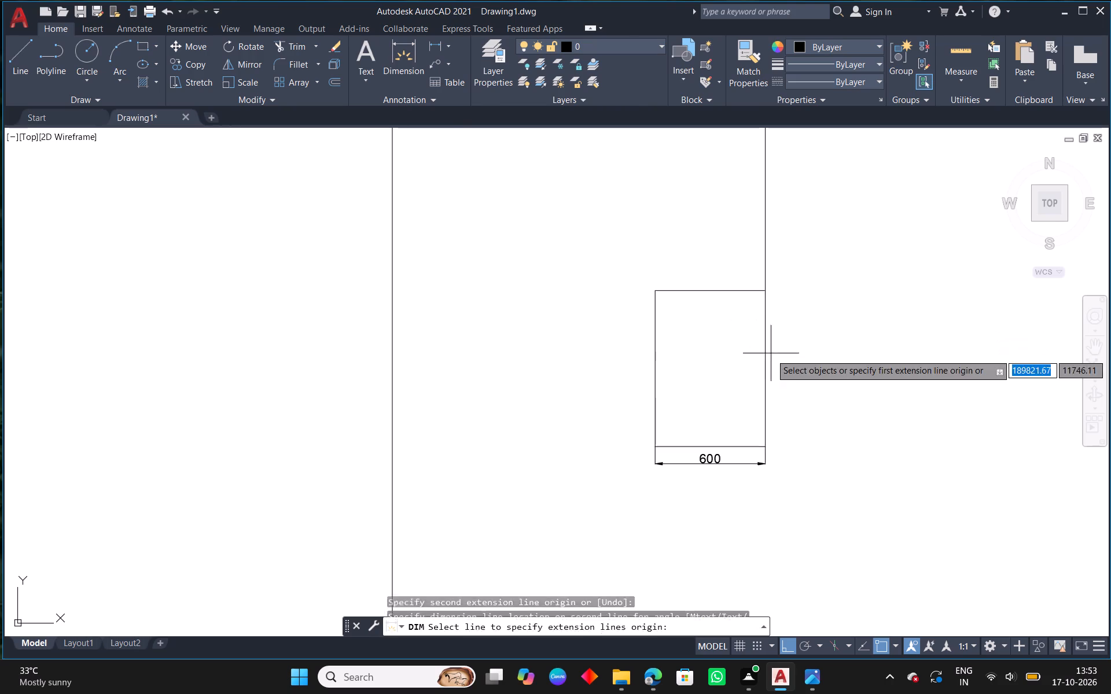
{"action": "left_click_drag", "start_coordinate": [763, 358], "coordinate": [782, 359]}
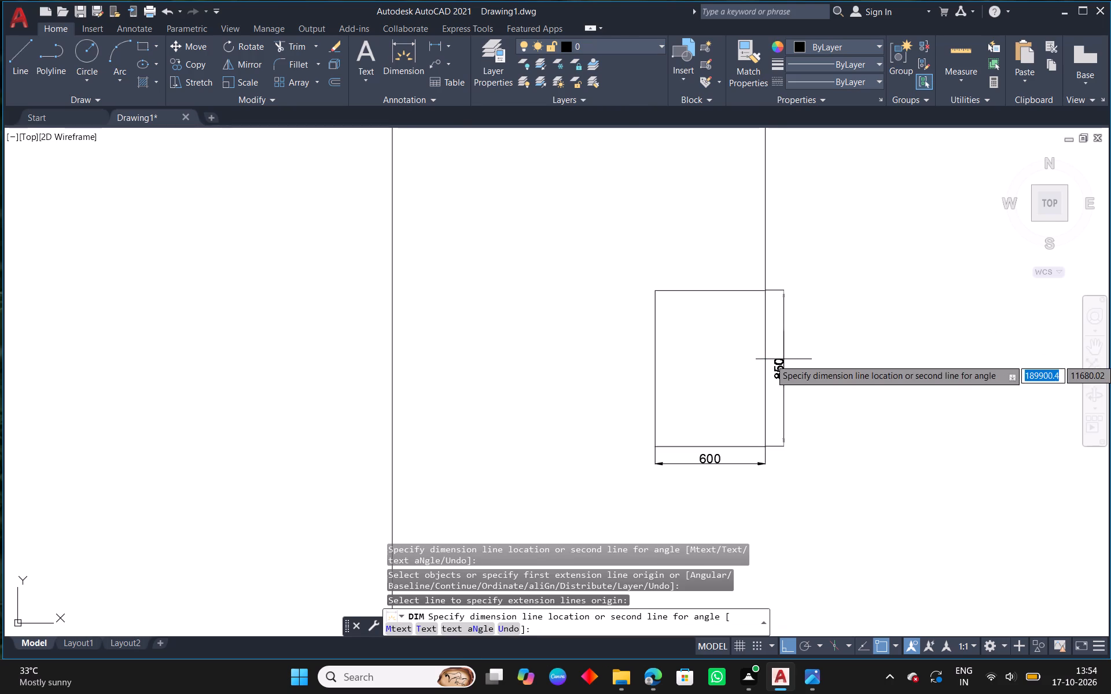
{"action": "left_click", "coordinate": [783, 359]}
{"action": "right_click", "coordinate": [798, 356]}
{"action": "left_click", "coordinate": [832, 363]}
Dimension the bottom cabinet's height outside its left edge and its width above its top edge.
{"action": "right_click", "coordinate": [617, 253]}
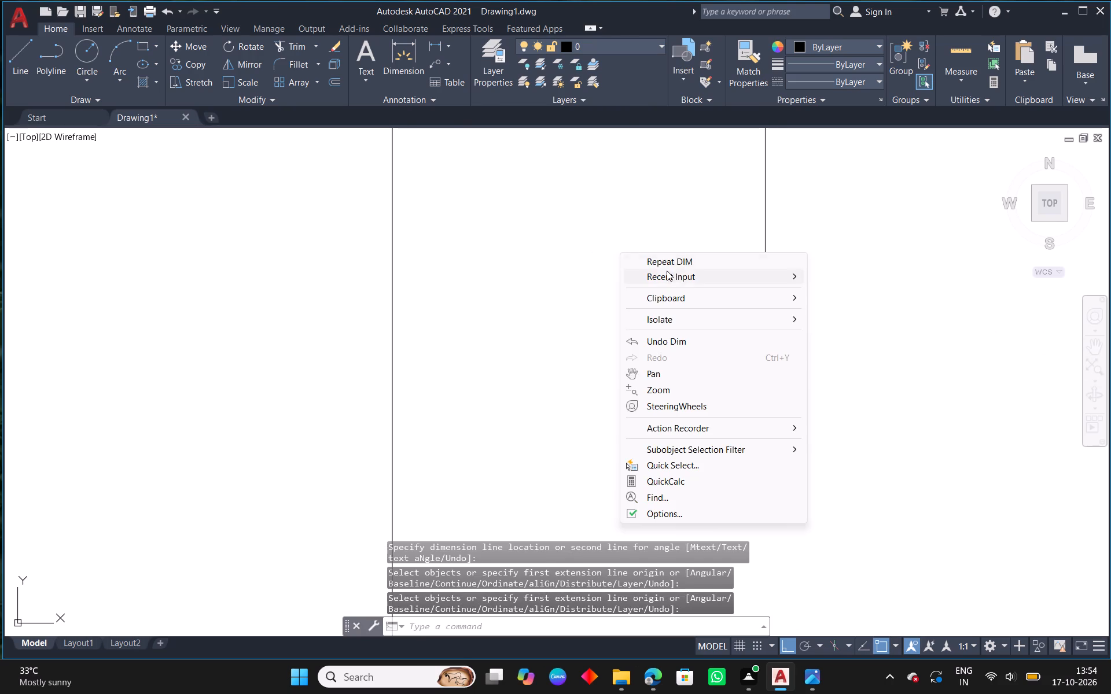
{"action": "left_click", "coordinate": [678, 254]}
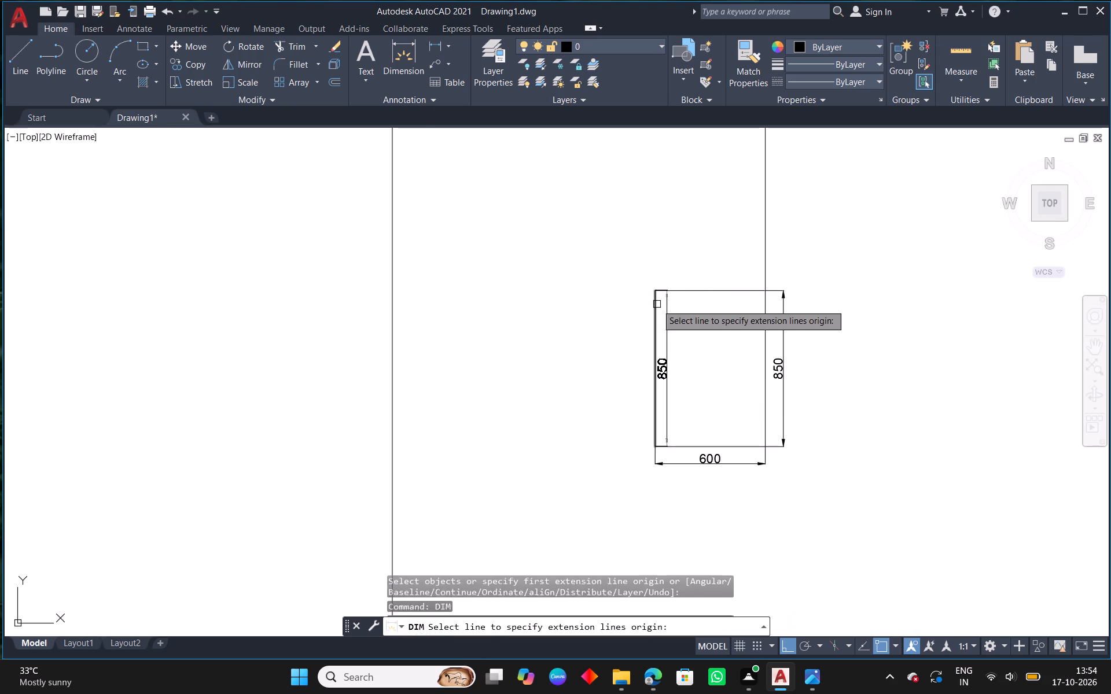
{"action": "left_click", "coordinate": [656, 325]}
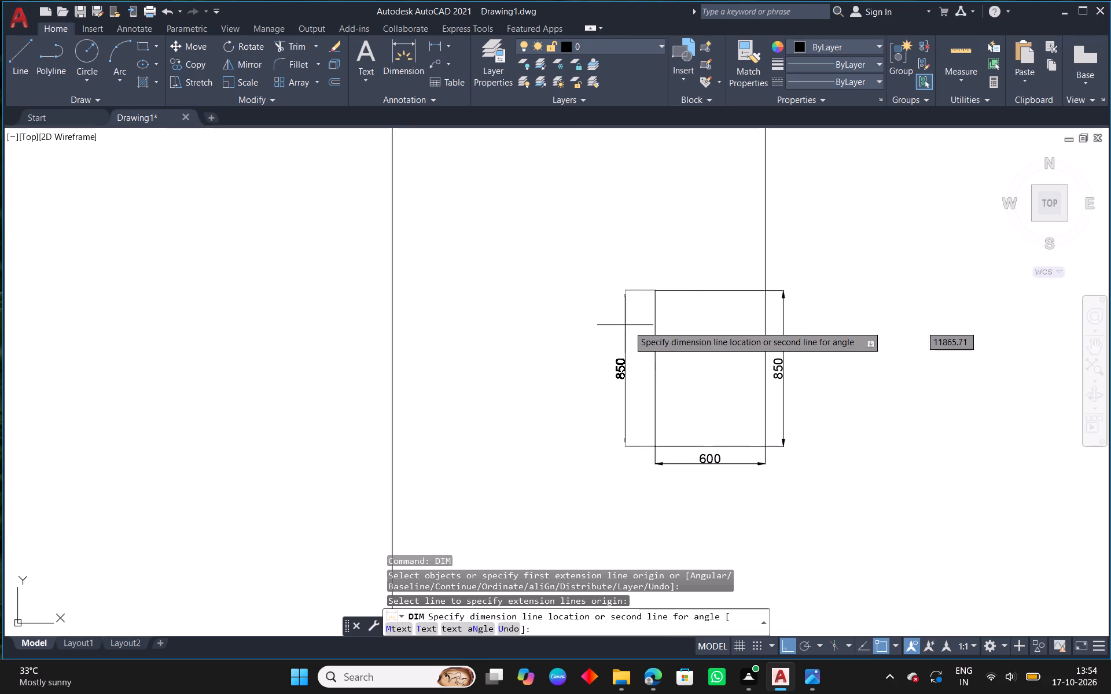
{"action": "left_click", "coordinate": [630, 326]}
{"action": "left_click_drag", "start_coordinate": [740, 291], "coordinate": [740, 289]}
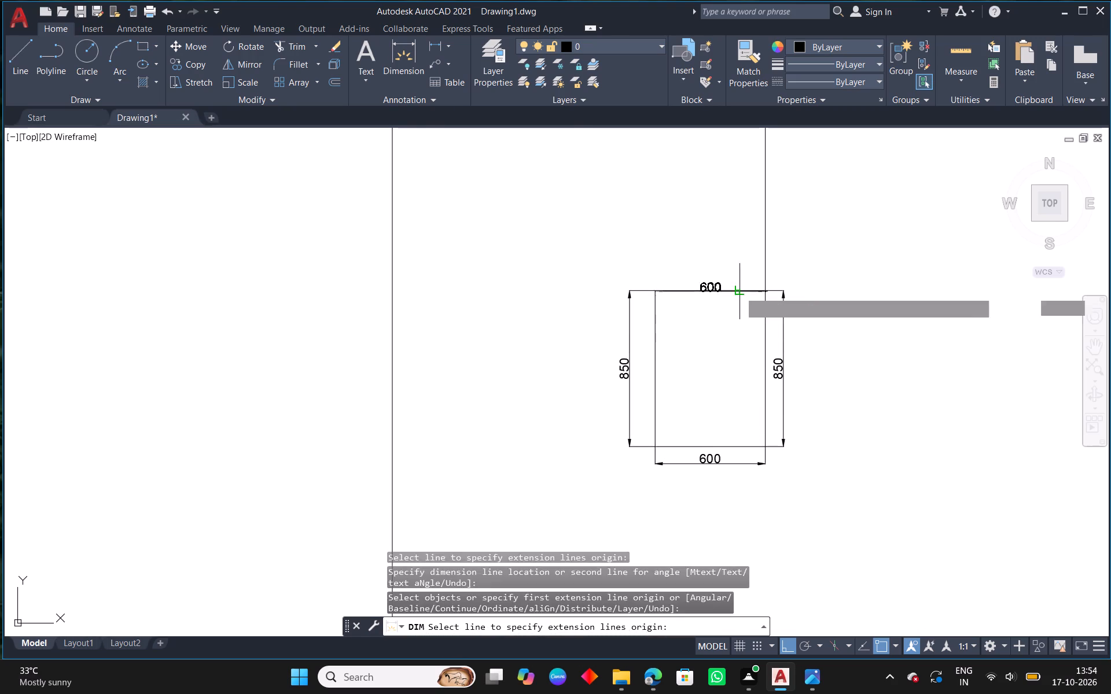
{"action": "left_click_drag", "start_coordinate": [740, 289], "coordinate": [737, 276]}
{"action": "left_click", "coordinate": [734, 277]}
{"action": "right_click", "coordinate": [734, 277]}
{"action": "left_click", "coordinate": [786, 291]}
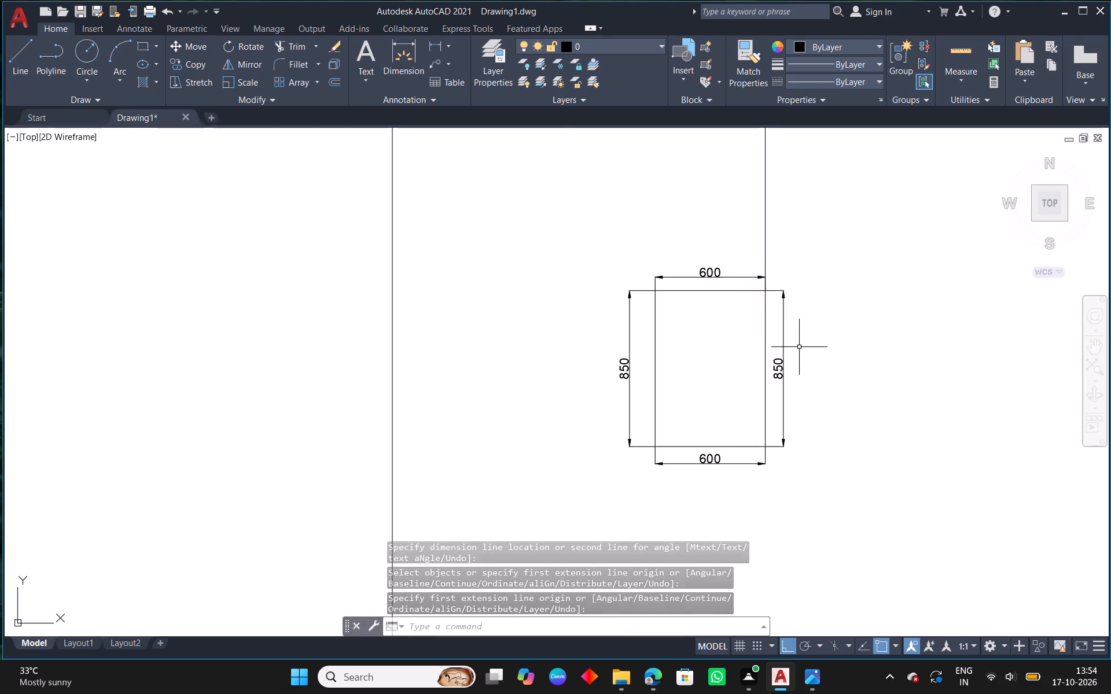
Dimension the loft cabinet's height outside its left edge and its width below its bottom edge.
{"action": "scroll", "coordinate": [735, 235], "scroll_direction": "down", "scroll_amount": 2}
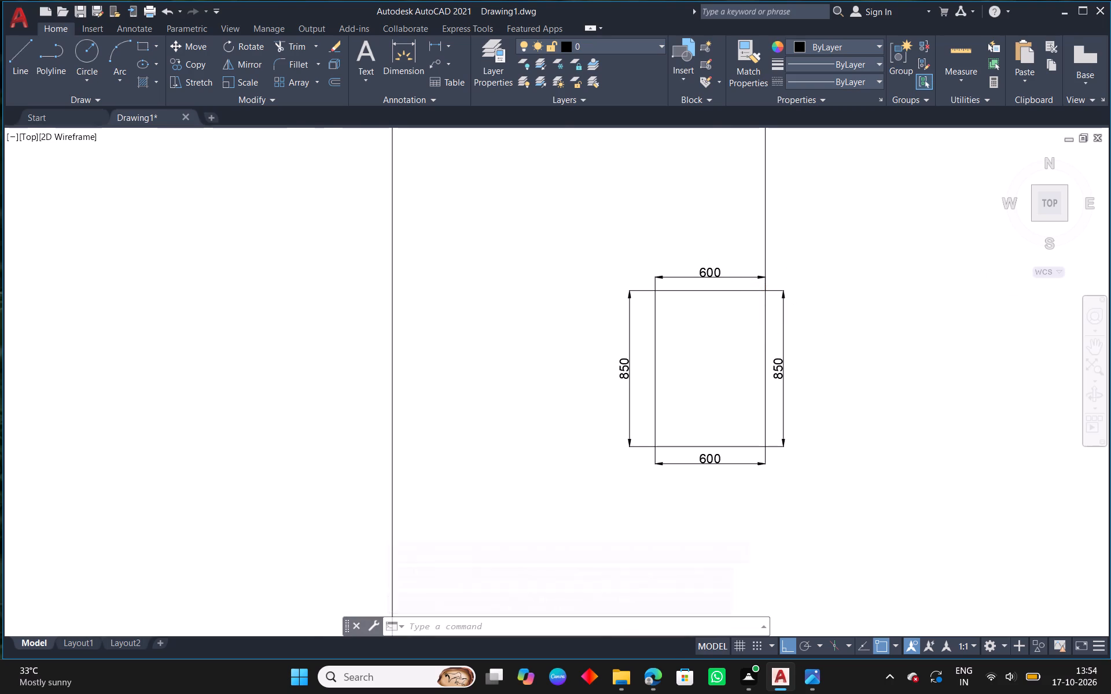
{"action": "middle_click_drag", "start_coordinate": [809, 285], "coordinate": [704, 564]}
{"action": "scroll", "coordinate": [612, 398], "scroll_direction": "up", "scroll_amount": 3}
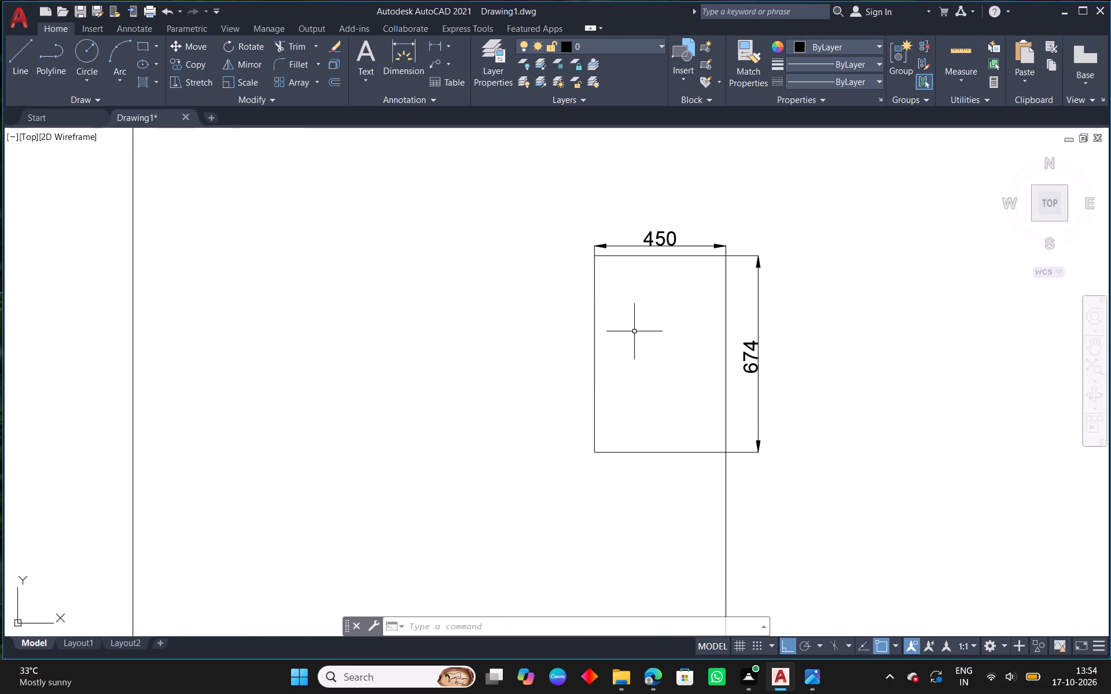
{"action": "right_click", "coordinate": [634, 331]}
{"action": "left_click", "coordinate": [677, 341]}
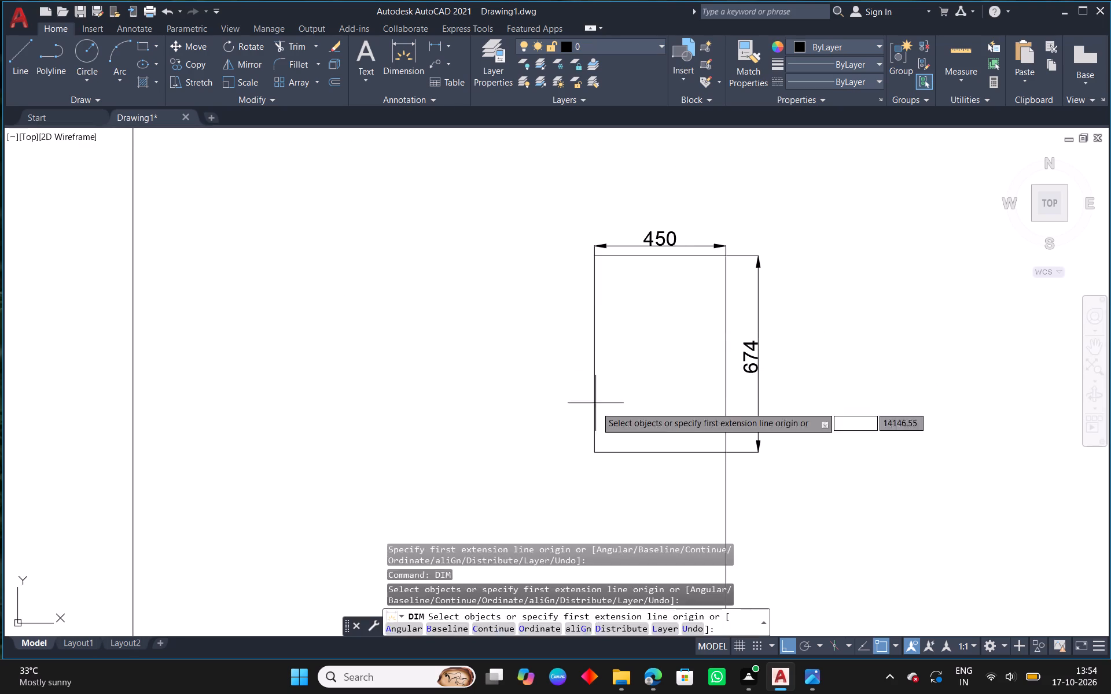
{"action": "left_click_drag", "start_coordinate": [596, 408], "coordinate": [590, 408]}
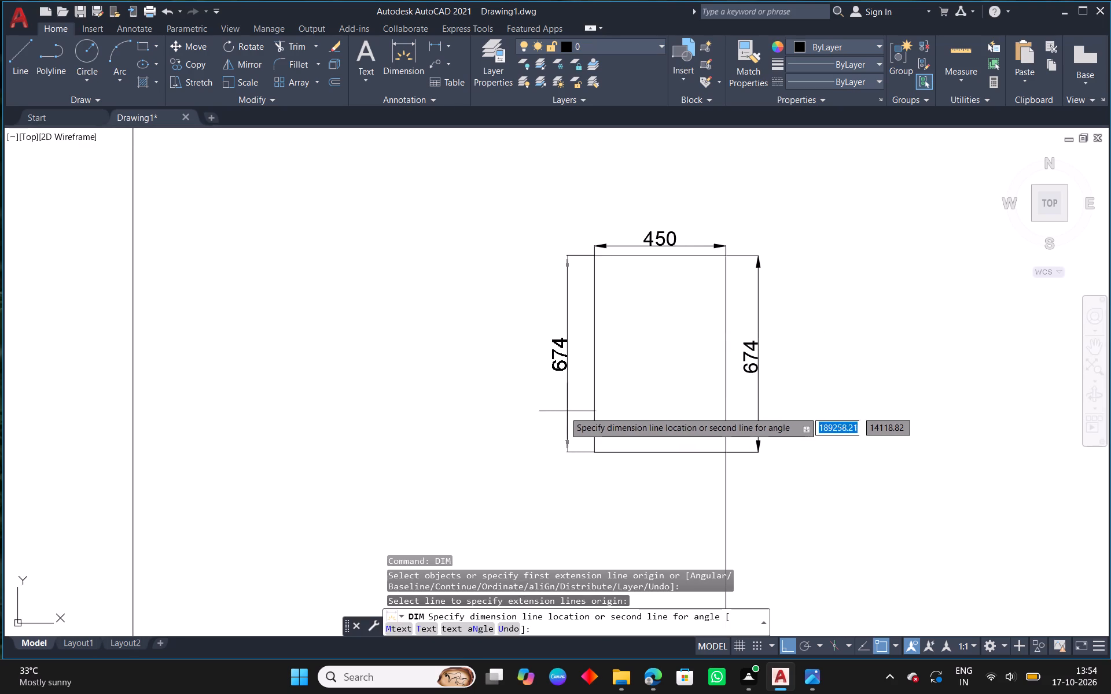
{"action": "left_click", "coordinate": [558, 411]}
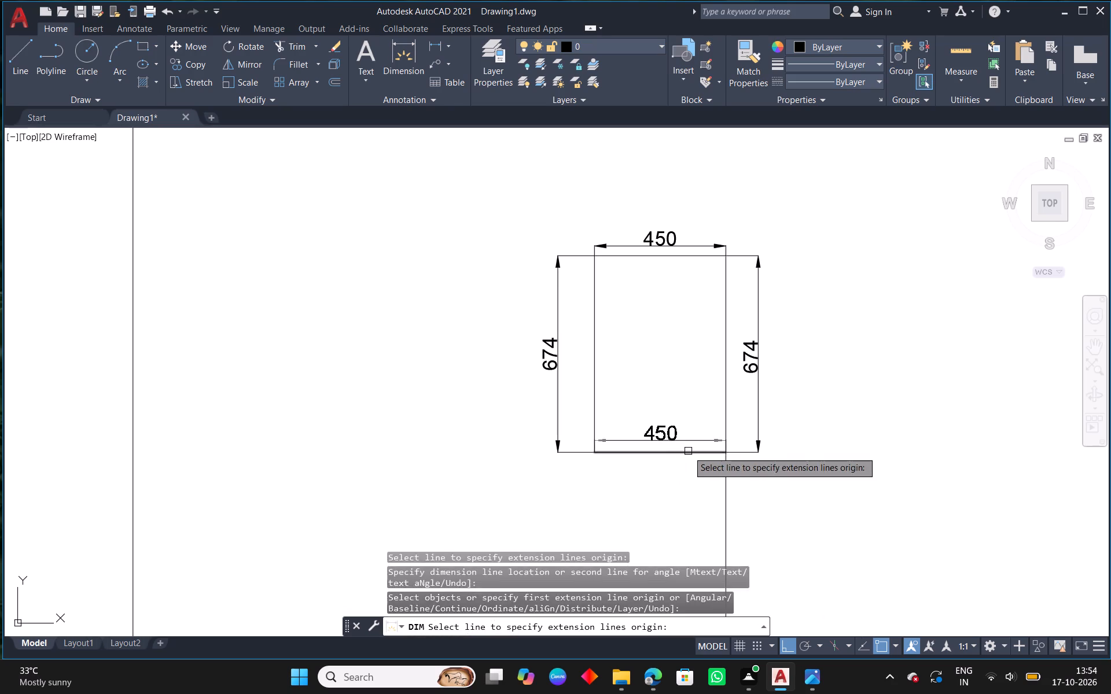
{"action": "left_click", "coordinate": [688, 451]}
{"action": "left_click", "coordinate": [687, 483]}
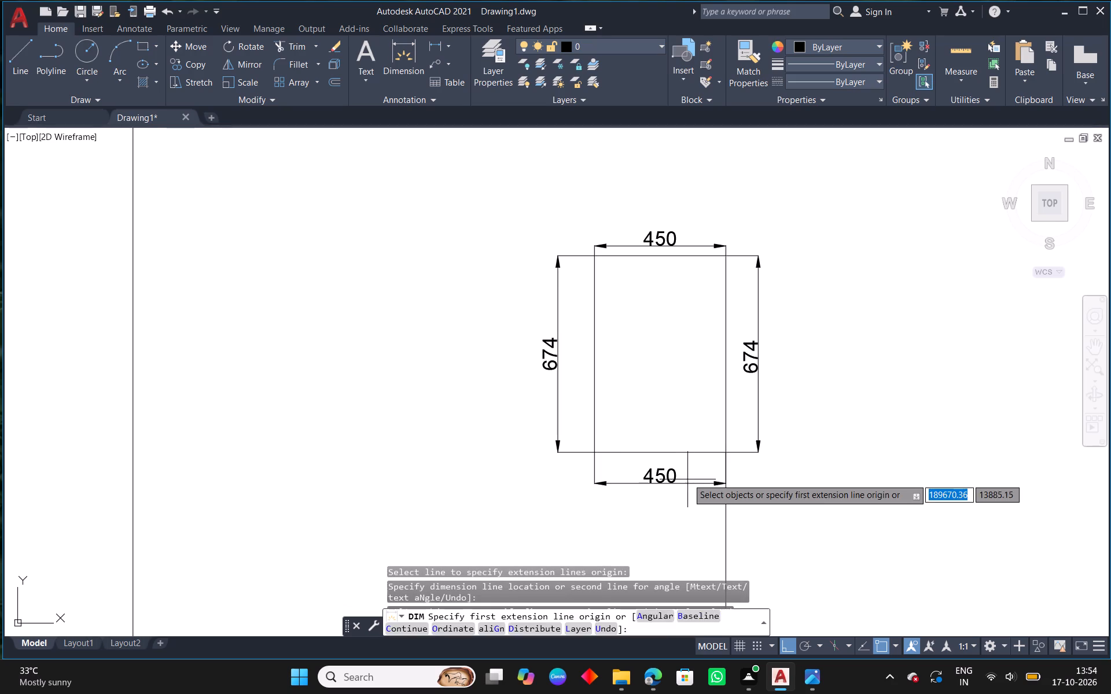
{"action": "right_click", "coordinate": [686, 477]}
{"action": "left_click", "coordinate": [734, 198]}
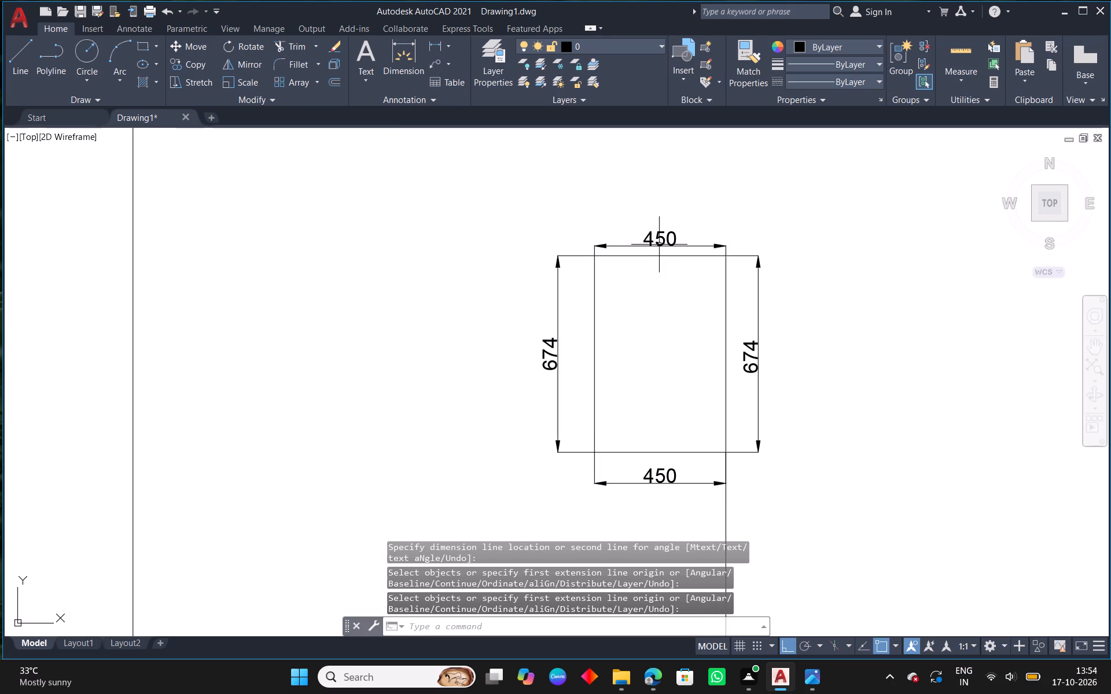
Move the loft cabinet's top width dimension farther above the outline.
{"action": "left_click", "coordinate": [659, 245]}
{"action": "scroll", "coordinate": [663, 242], "scroll_direction": "up", "scroll_amount": 2}
{"action": "left_click", "coordinate": [650, 232]}
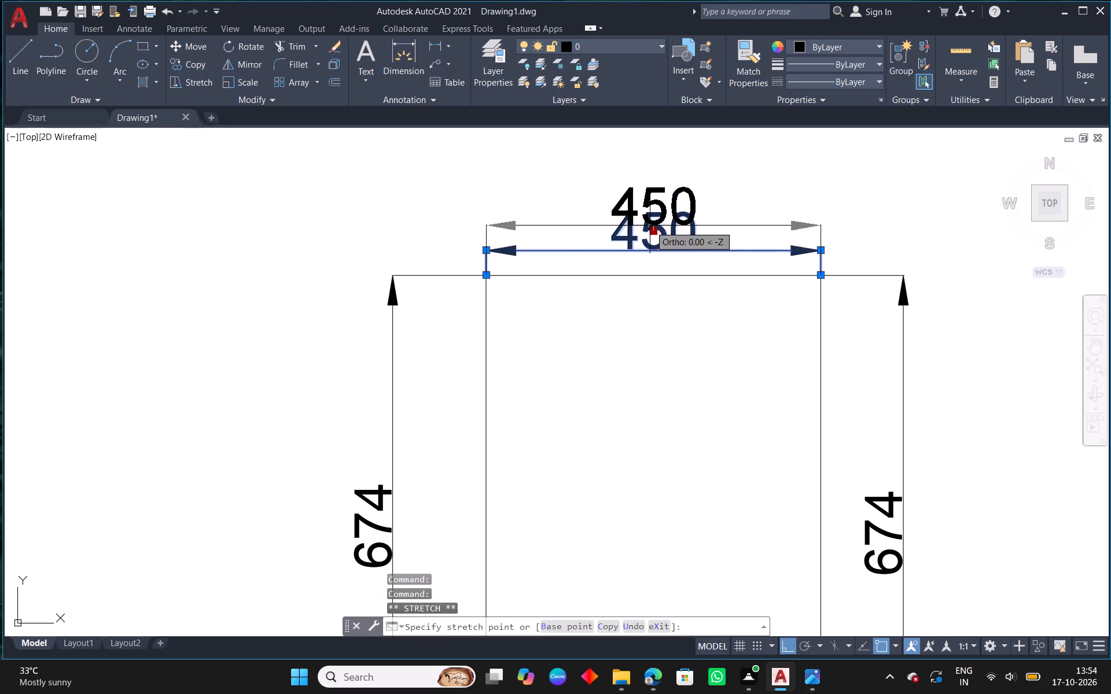
{"action": "left_click", "coordinate": [649, 203]}
{"action": "scroll", "coordinate": [664, 243], "scroll_direction": "down", "scroll_amount": 3}
{"action": "middle_click_drag", "start_coordinate": [831, 338], "coordinate": [823, 312]}
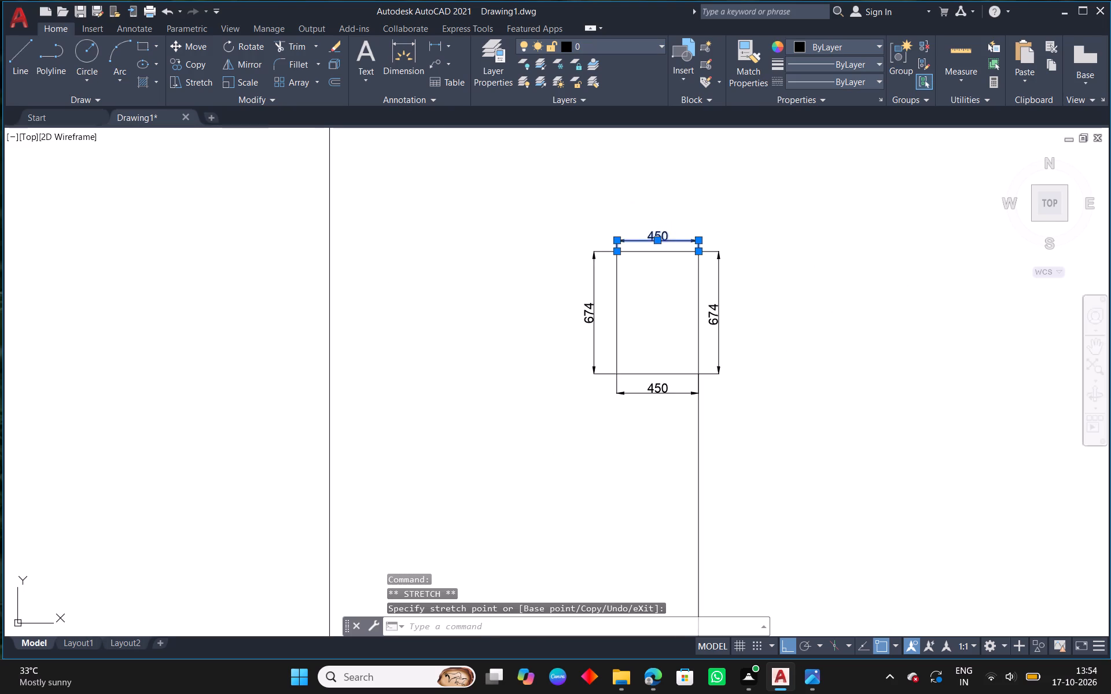
{"action": "middle_click_drag", "start_coordinate": [823, 312], "coordinate": [749, 167]}
{"action": "scroll", "coordinate": [748, 168], "scroll_direction": "down", "scroll_amount": 2}
{"action": "key", "text": "Escape"}
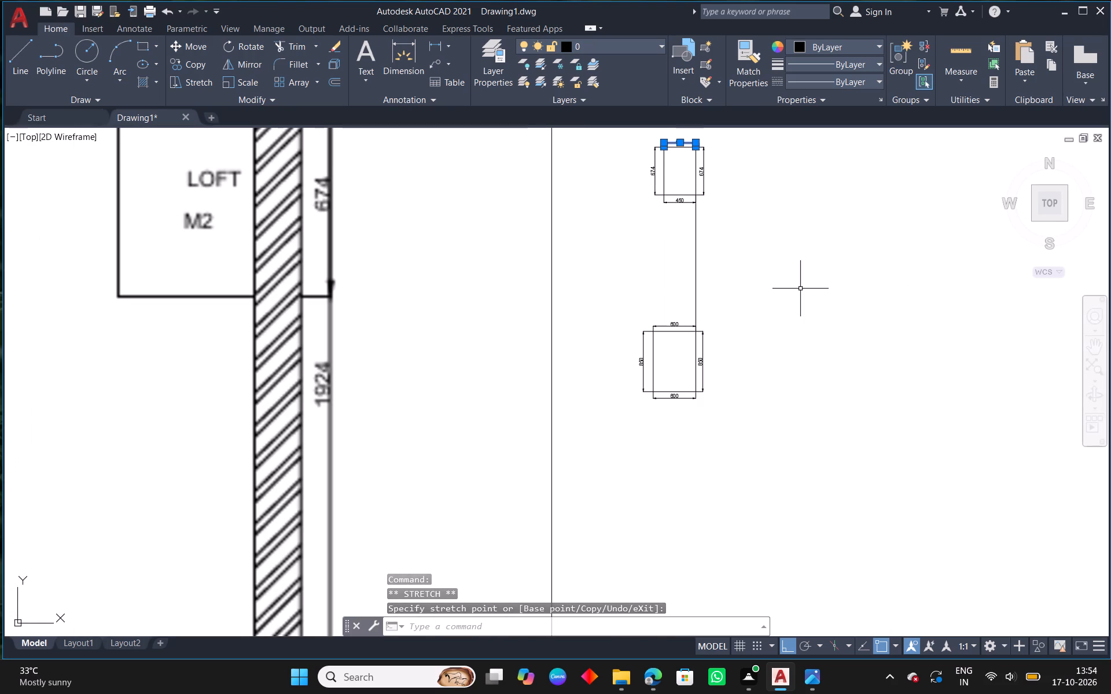
Move the loft cabinet's right-hand height dimension outward, well away from the outline's right edge.
{"action": "scroll", "coordinate": [749, 311], "scroll_direction": "down", "scroll_amount": 1}
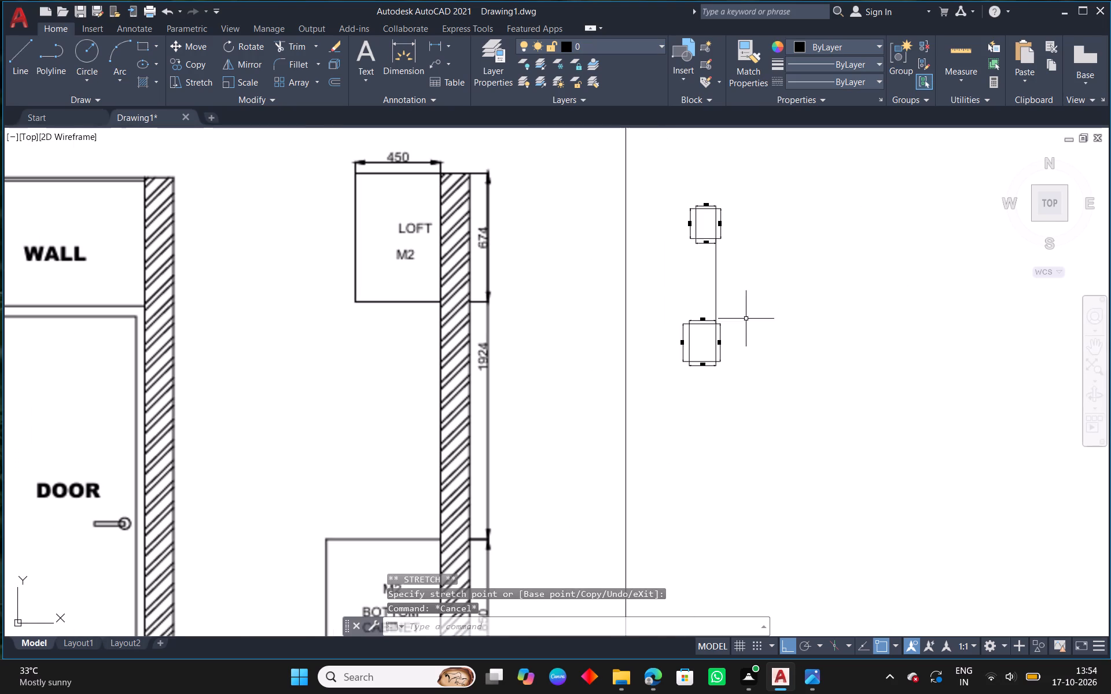
{"action": "scroll", "coordinate": [729, 223], "scroll_direction": "up", "scroll_amount": 2}
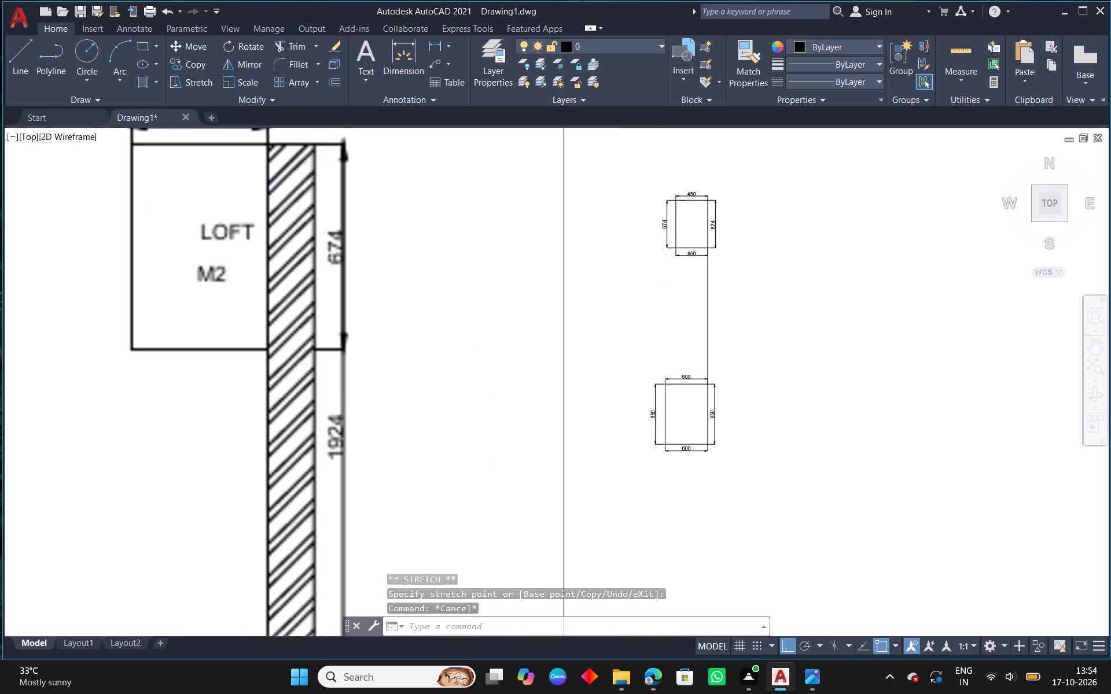
{"action": "scroll", "coordinate": [724, 223], "scroll_direction": "up", "scroll_amount": 1}
{"action": "left_click", "coordinate": [693, 232]}
{"action": "scroll", "coordinate": [700, 230], "scroll_direction": "up", "scroll_amount": 1}
{"action": "left_click", "coordinate": [700, 230]}
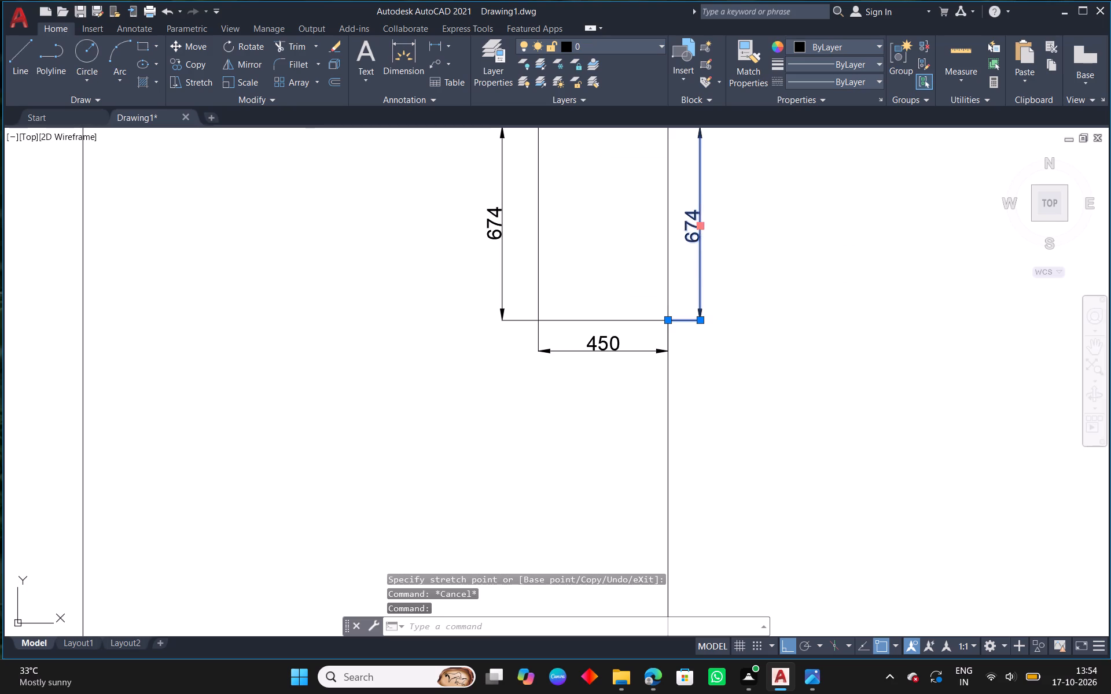
{"action": "left_click", "coordinate": [800, 232]}
Move the bottom cabinet's right-hand height dimension outward, well away from the outline's right edge, and clear the selection.
{"action": "scroll", "coordinate": [722, 265], "scroll_direction": "down", "scroll_amount": 3}
{"action": "middle_click_drag", "start_coordinate": [835, 414], "coordinate": [781, 231]}
{"action": "scroll", "coordinate": [669, 271], "scroll_direction": "up", "scroll_amount": 1}
{"action": "left_click", "coordinate": [649, 277]}
{"action": "scroll", "coordinate": [657, 279], "scroll_direction": "up", "scroll_amount": 2}
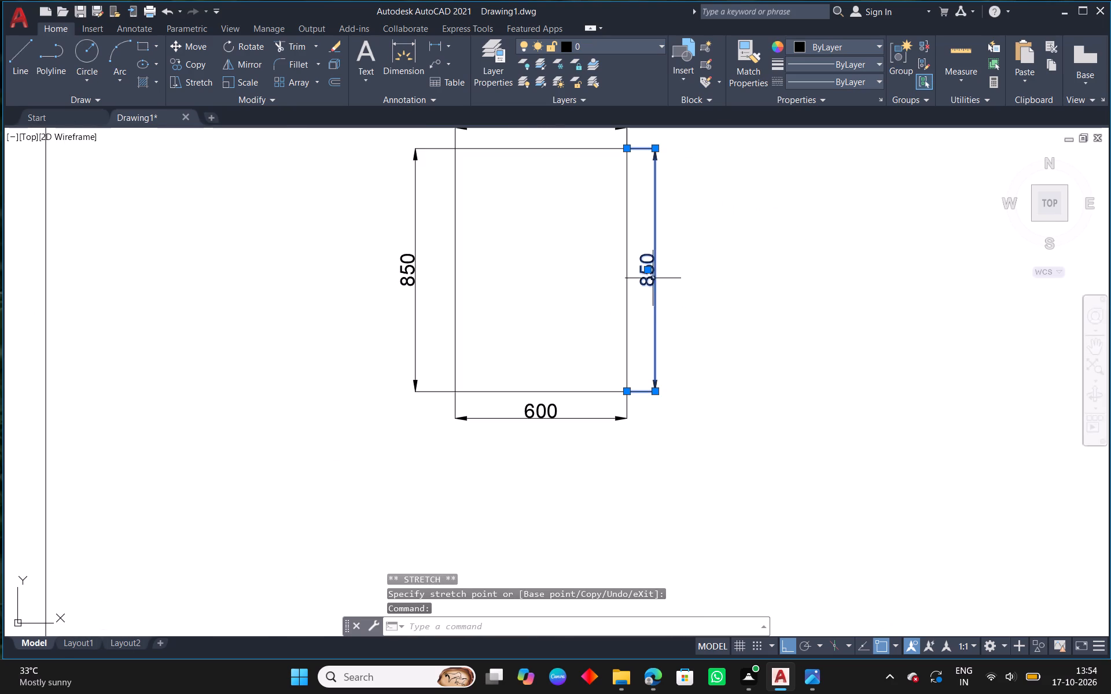
{"action": "left_click", "coordinate": [646, 271]}
{"action": "left_click", "coordinate": [794, 266]}
{"action": "scroll", "coordinate": [859, 364], "scroll_direction": "down", "scroll_amount": 4}
{"action": "middle_click_drag", "start_coordinate": [950, 324], "coordinate": [897, 291]}
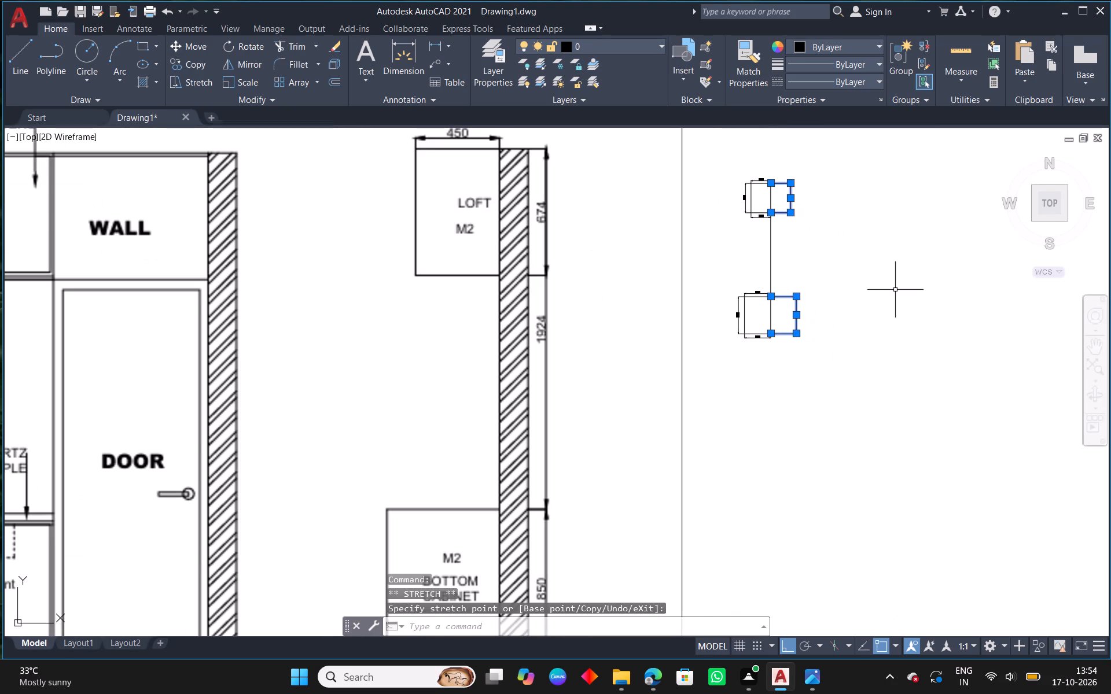
{"action": "key", "text": "Escape"}
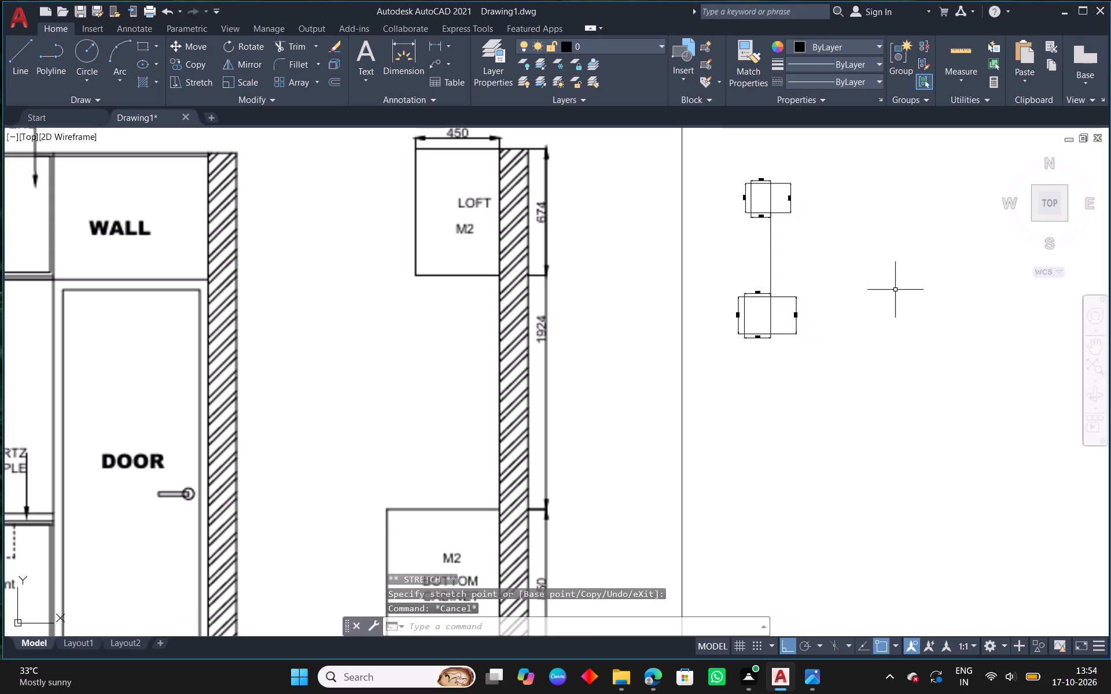
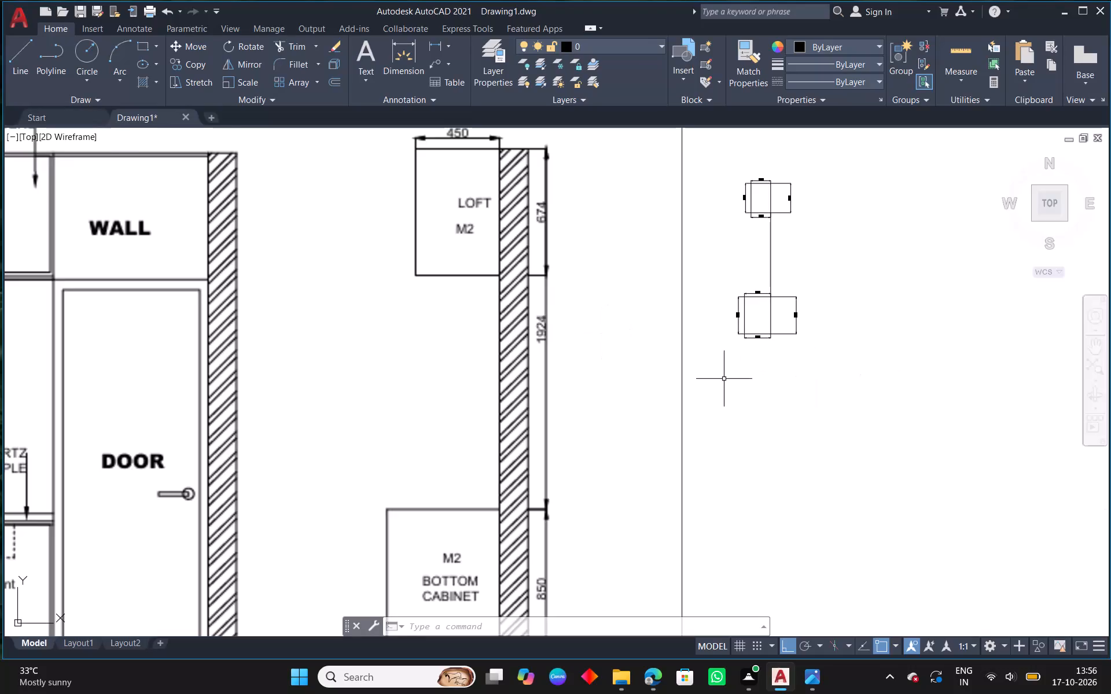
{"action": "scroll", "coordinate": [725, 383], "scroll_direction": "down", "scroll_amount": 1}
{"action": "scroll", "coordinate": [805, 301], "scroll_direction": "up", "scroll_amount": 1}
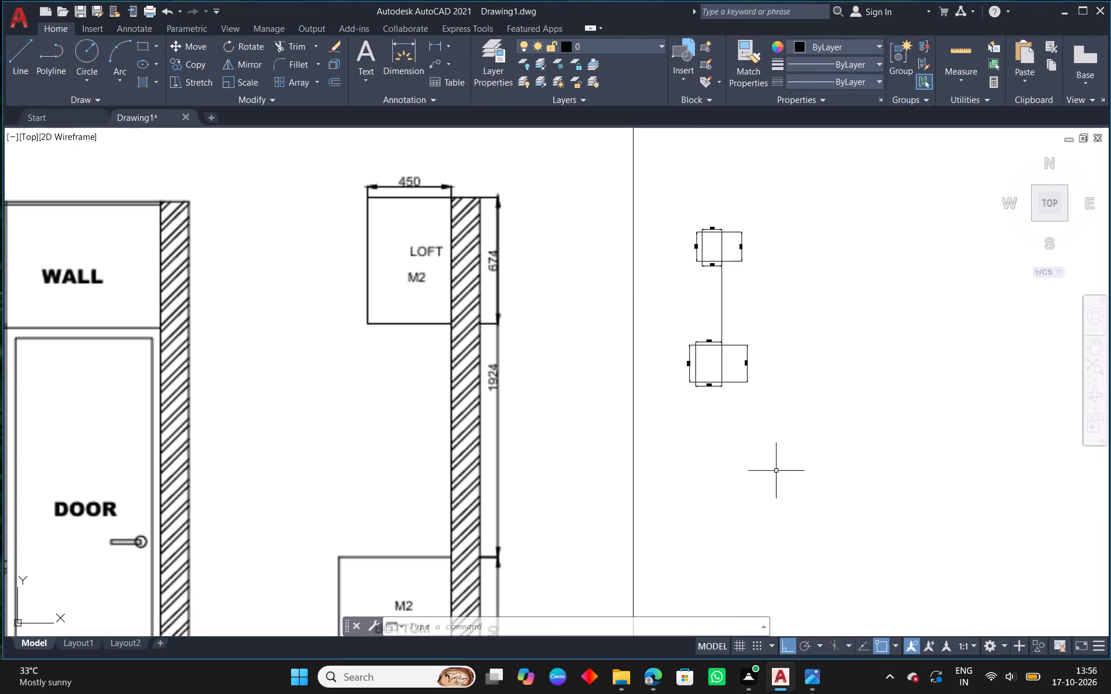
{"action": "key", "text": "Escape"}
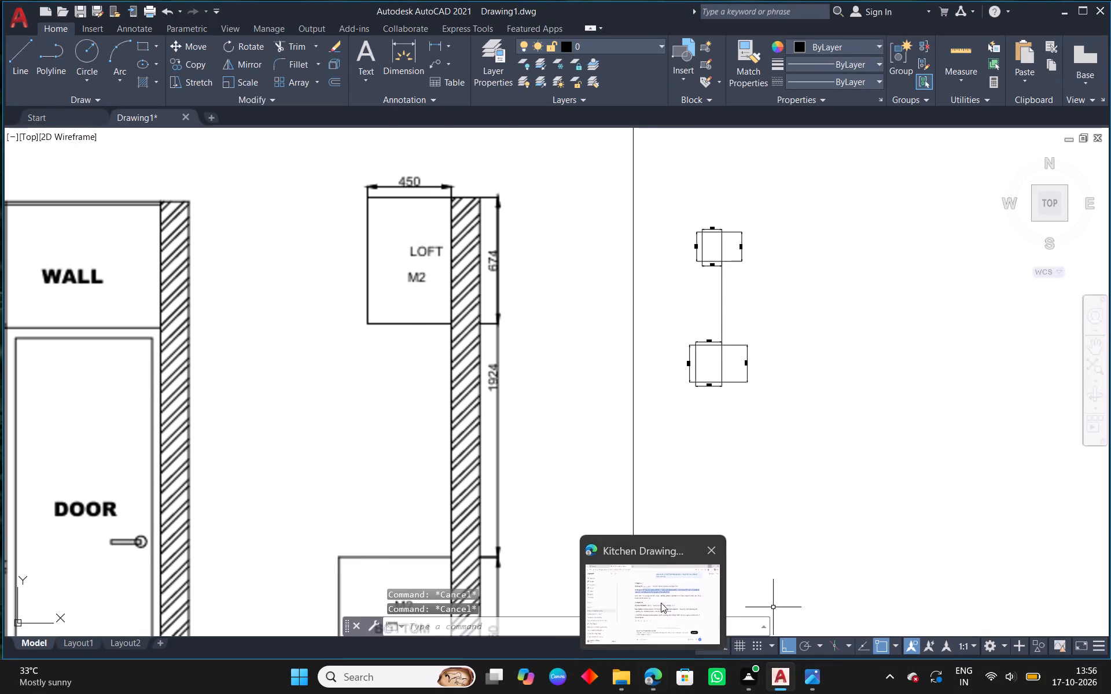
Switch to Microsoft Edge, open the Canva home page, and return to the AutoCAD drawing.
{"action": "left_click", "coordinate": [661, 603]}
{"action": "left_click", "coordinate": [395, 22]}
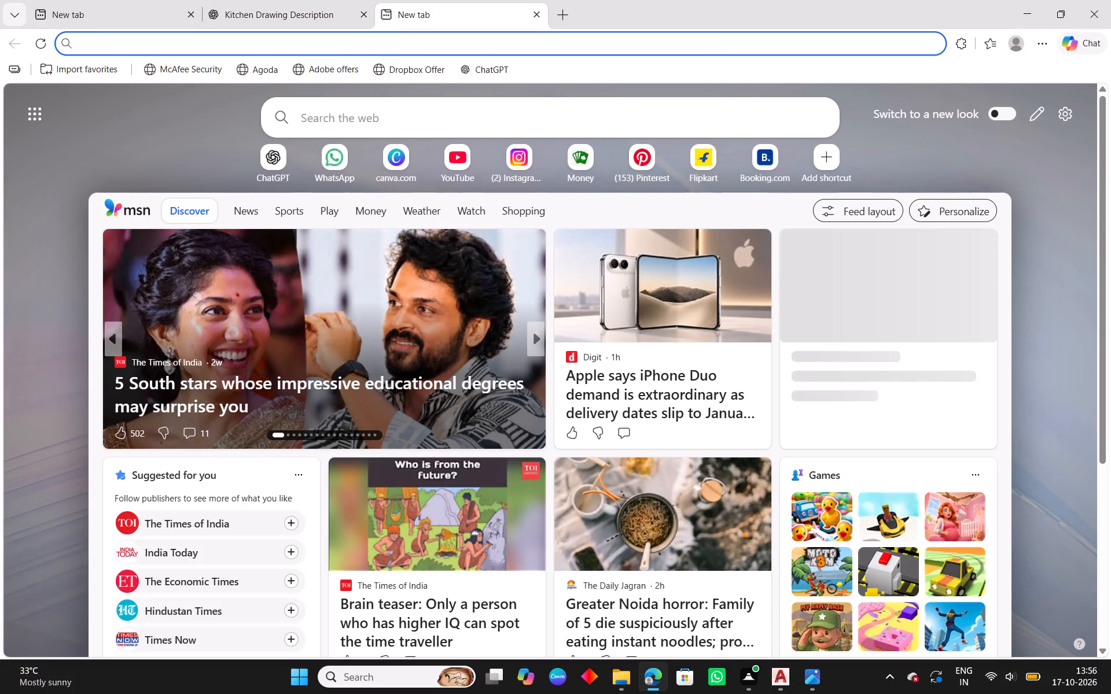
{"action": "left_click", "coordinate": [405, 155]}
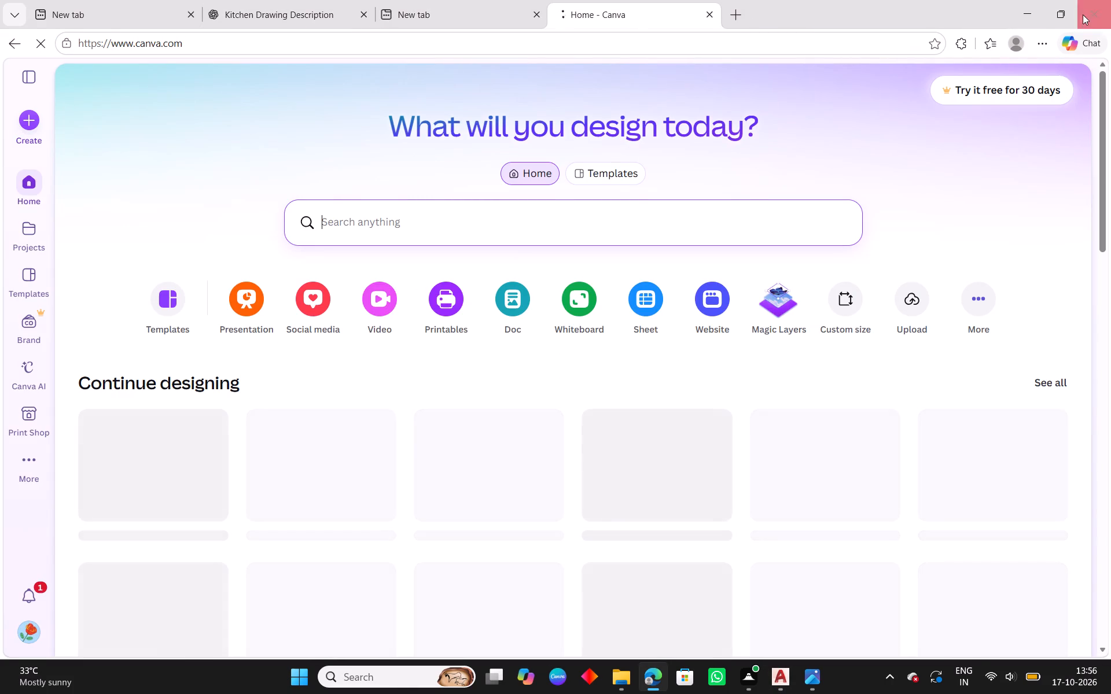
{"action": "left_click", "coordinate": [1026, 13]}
Offset the vertical wall line and the wall-side edges of the loft and bottom cabinets outward by 230, away from the cabinets.
{"action": "middle_click_drag", "start_coordinate": [813, 294], "coordinate": [785, 298]}
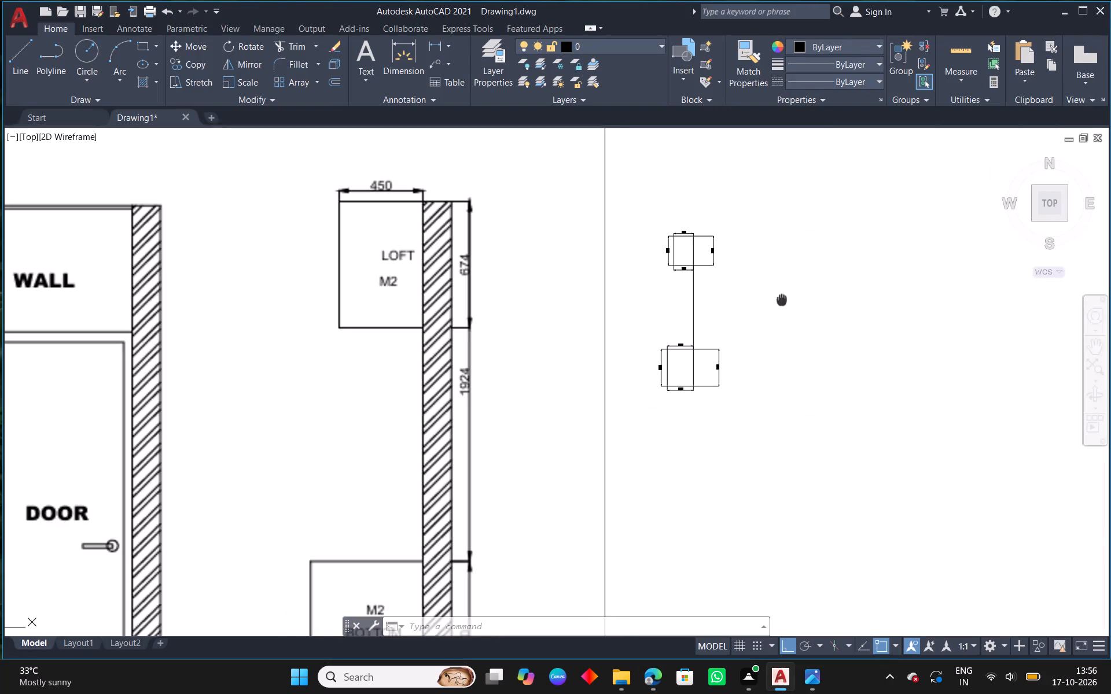
{"action": "scroll", "coordinate": [715, 276], "scroll_direction": "up", "scroll_amount": 3}
{"action": "middle_click_drag", "start_coordinate": [716, 298], "coordinate": [725, 318]}
{"action": "scroll", "coordinate": [728, 326], "scroll_direction": "down", "scroll_amount": 1}
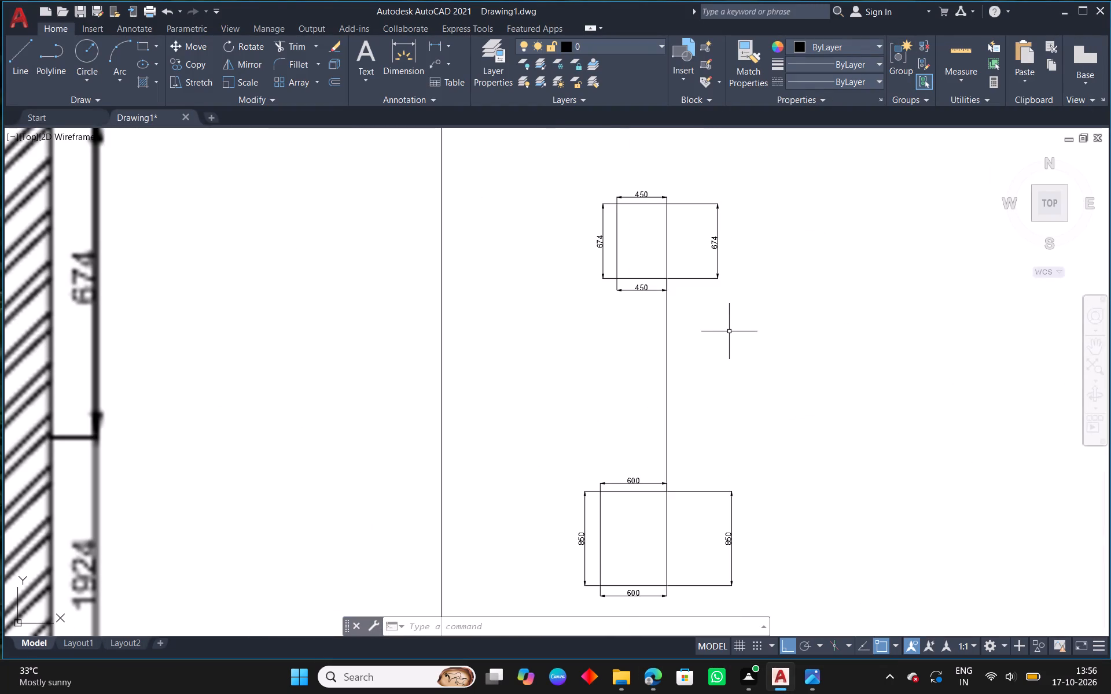
{"action": "type", "text": "o 230"}
{"action": "key", "text": "Return"}
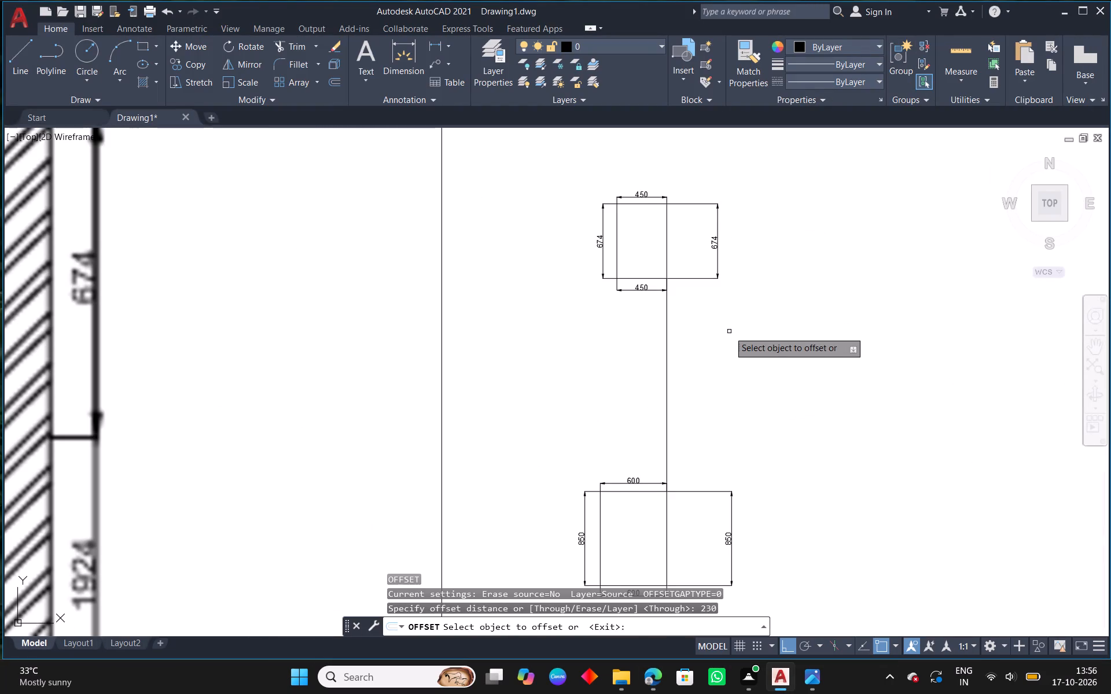
{"action": "left_click", "coordinate": [666, 319]}
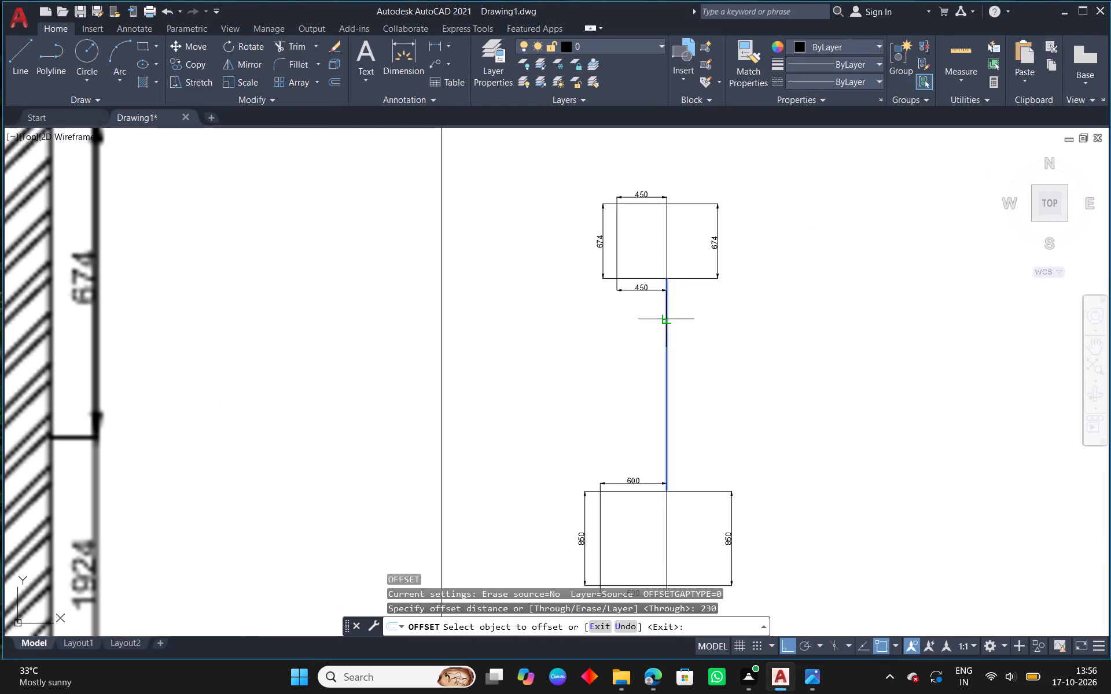
{"action": "left_click", "coordinate": [735, 322]}
{"action": "left_click", "coordinate": [668, 234]}
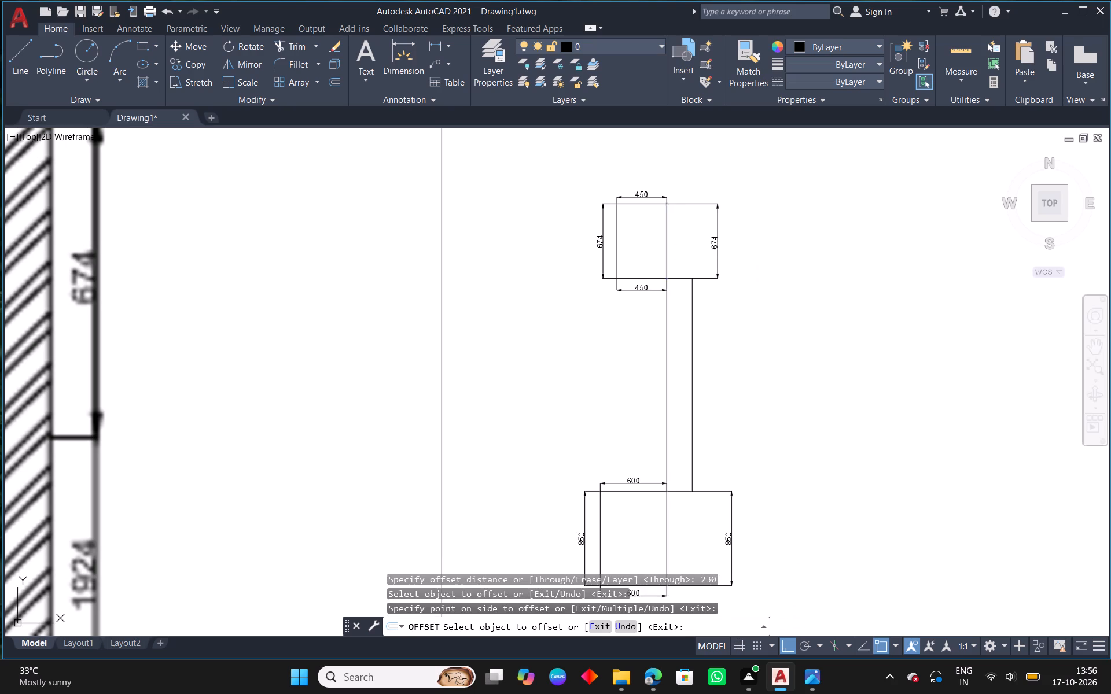
{"action": "left_click", "coordinate": [712, 232]}
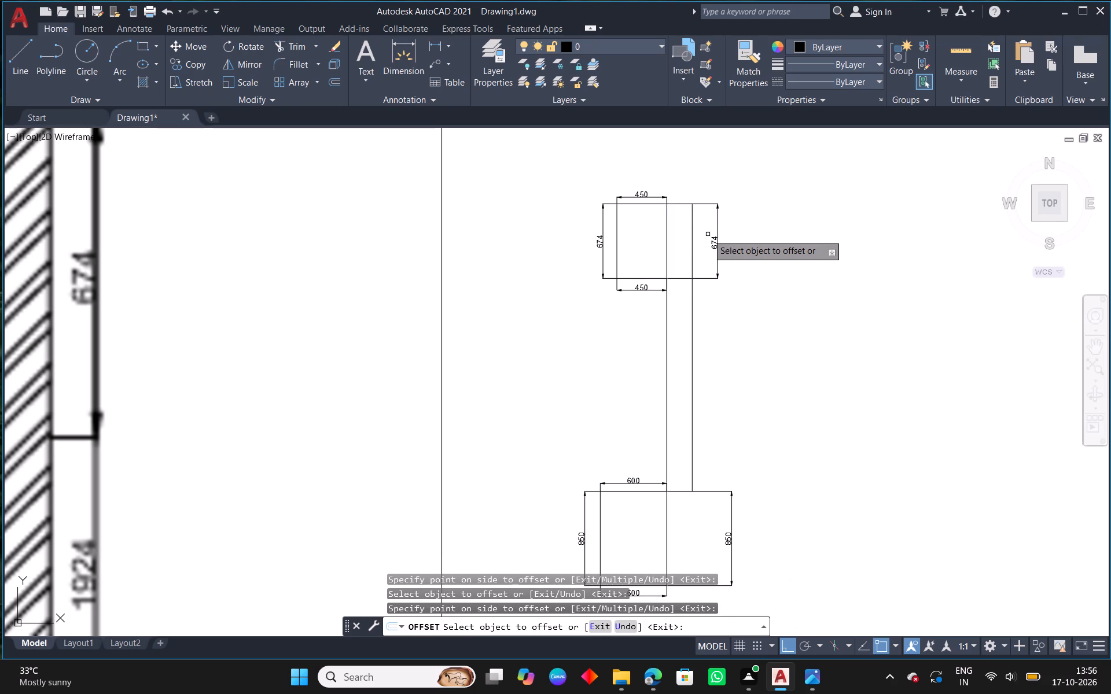
{"action": "left_click_drag", "start_coordinate": [667, 518], "coordinate": [674, 519]}
{"action": "left_click", "coordinate": [721, 526]}
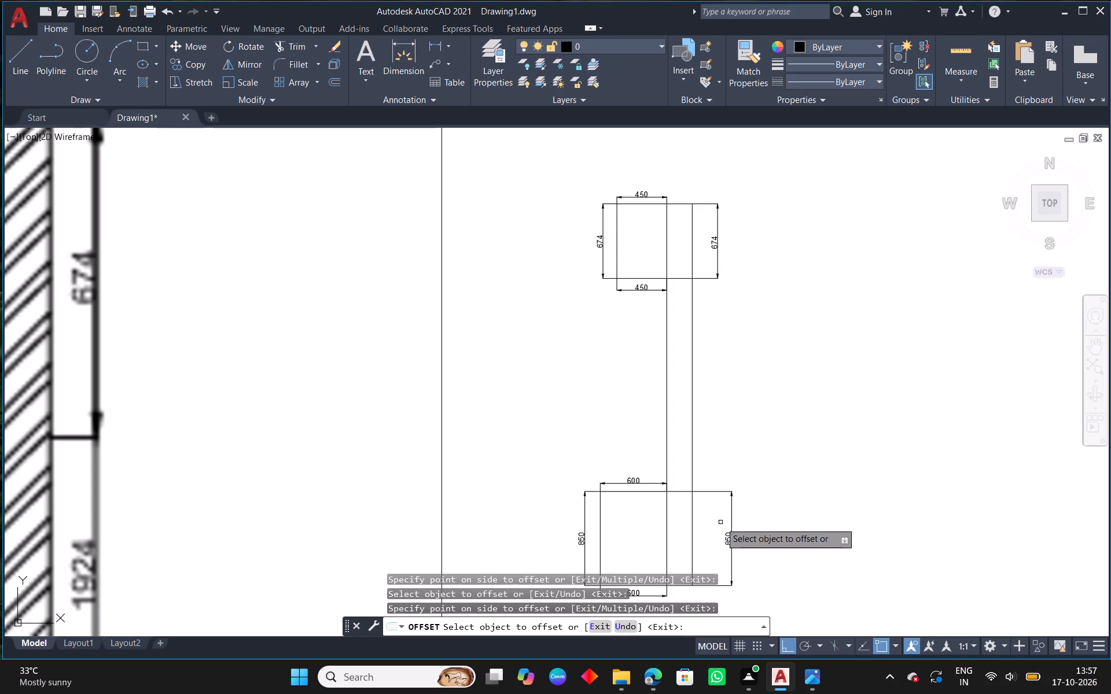
{"action": "middle_click_drag", "start_coordinate": [790, 363], "coordinate": [783, 309]}
{"action": "right_click", "coordinate": [782, 308]}
{"action": "left_click", "coordinate": [815, 313]}
{"action": "key", "text": "Escape"}
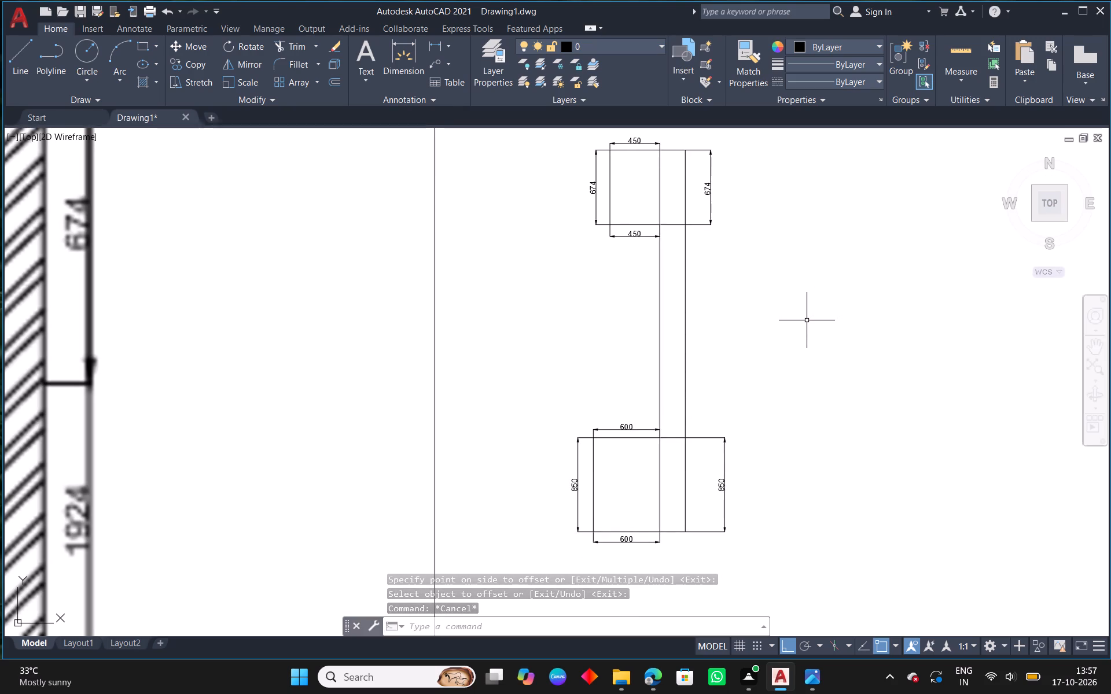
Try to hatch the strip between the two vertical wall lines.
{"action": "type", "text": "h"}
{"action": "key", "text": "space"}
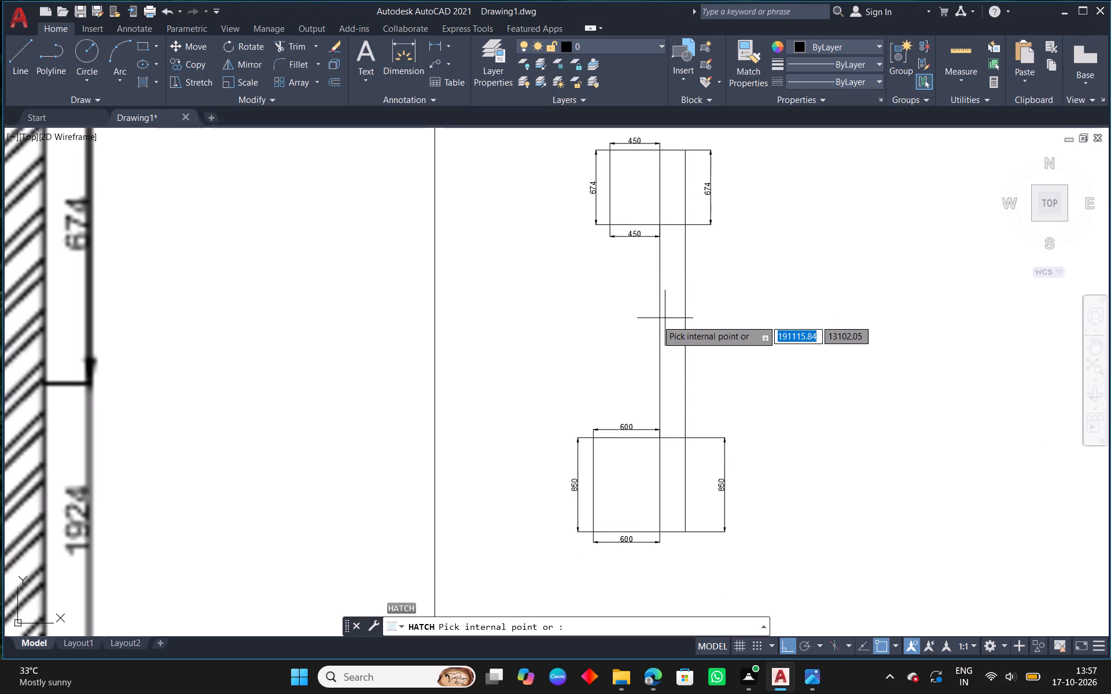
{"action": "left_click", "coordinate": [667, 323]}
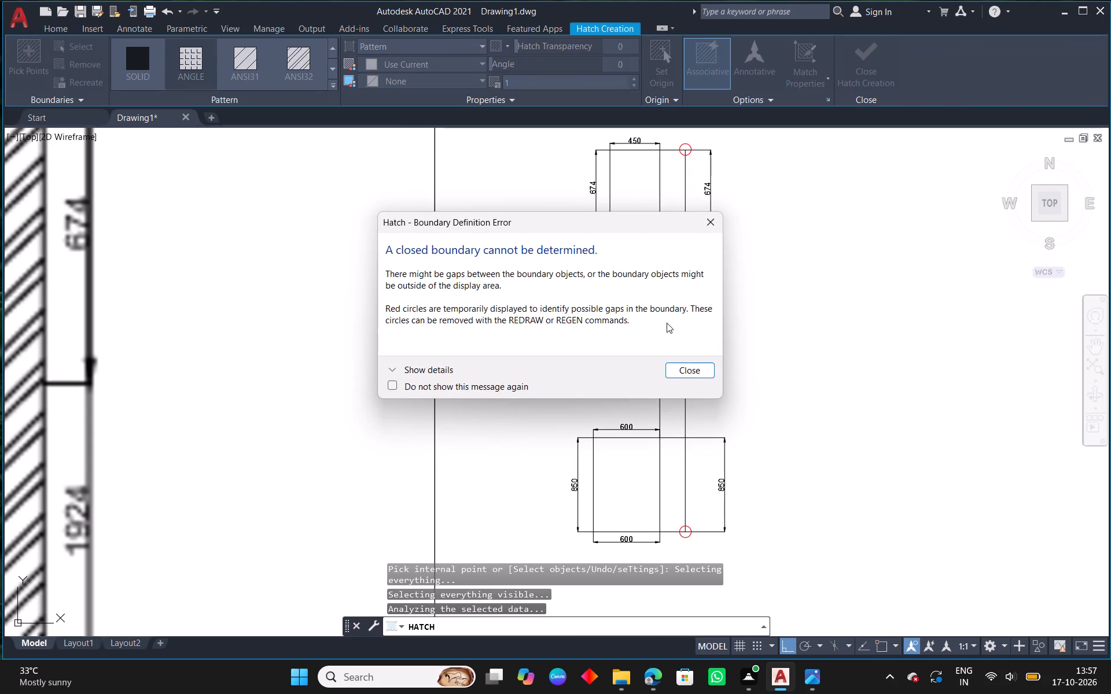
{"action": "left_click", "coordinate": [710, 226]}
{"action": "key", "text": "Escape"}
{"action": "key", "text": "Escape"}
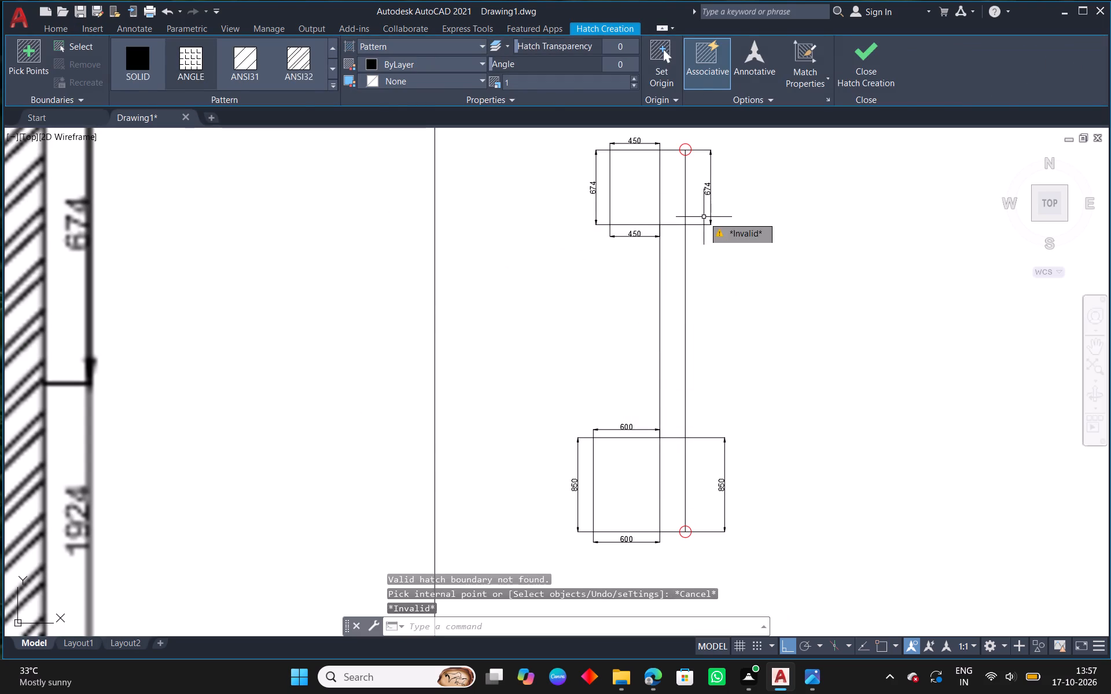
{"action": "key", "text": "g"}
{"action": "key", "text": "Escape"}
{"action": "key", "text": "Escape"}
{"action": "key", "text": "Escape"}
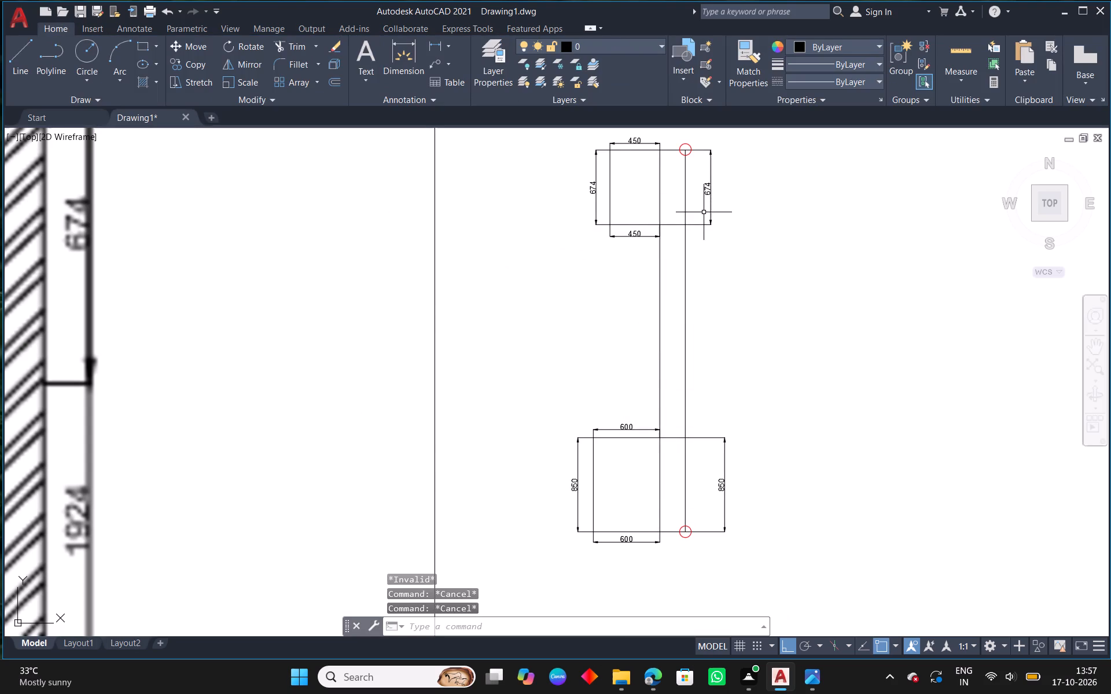
Fillet the outer wall line to the bottom cabinet's bottom edge and the loft cabinet's top edge, closing the wall strip.
{"action": "type", "text": "f"}
{"action": "key", "text": "space"}
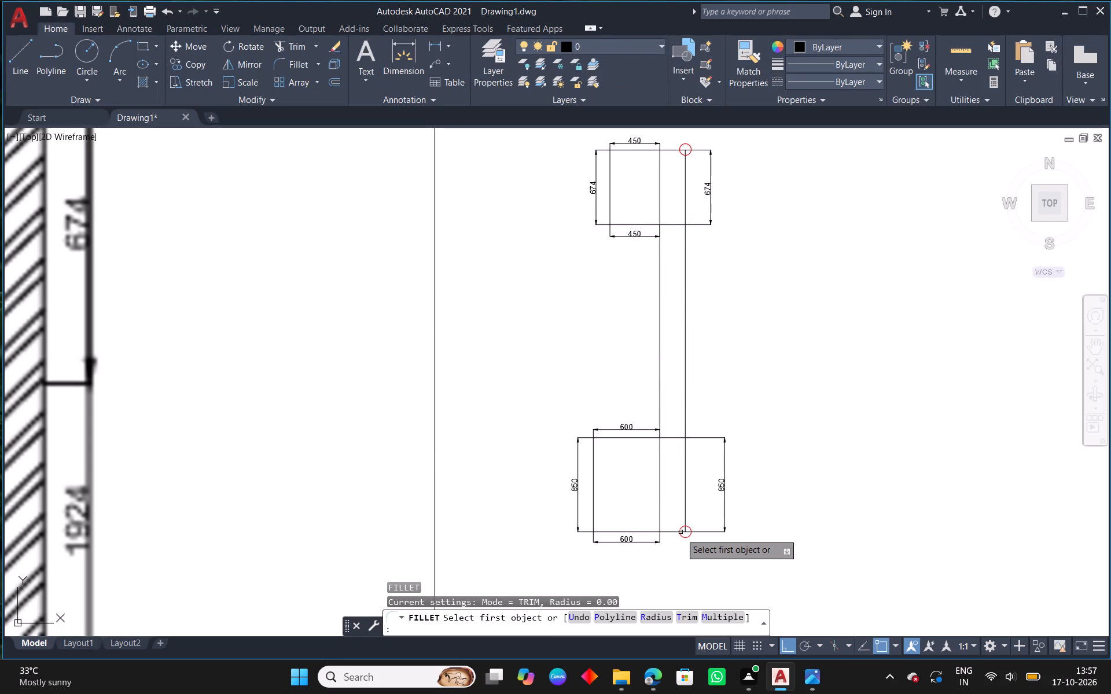
{"action": "left_click", "coordinate": [671, 533]}
{"action": "left_click", "coordinate": [685, 512]}
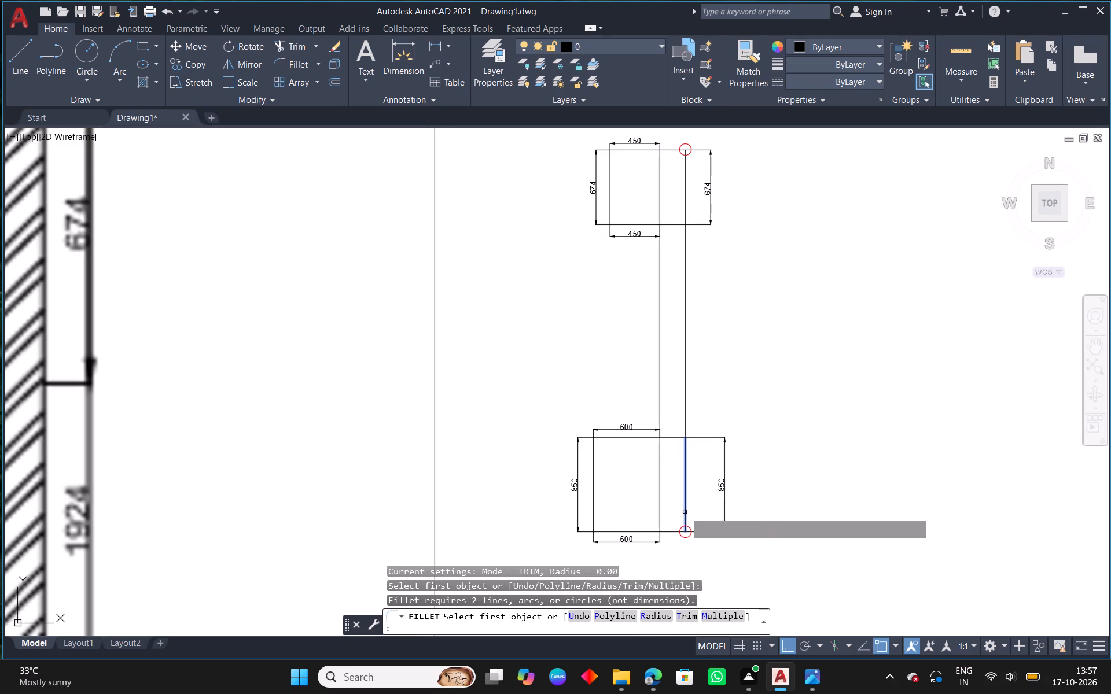
{"action": "left_click", "coordinate": [646, 531]}
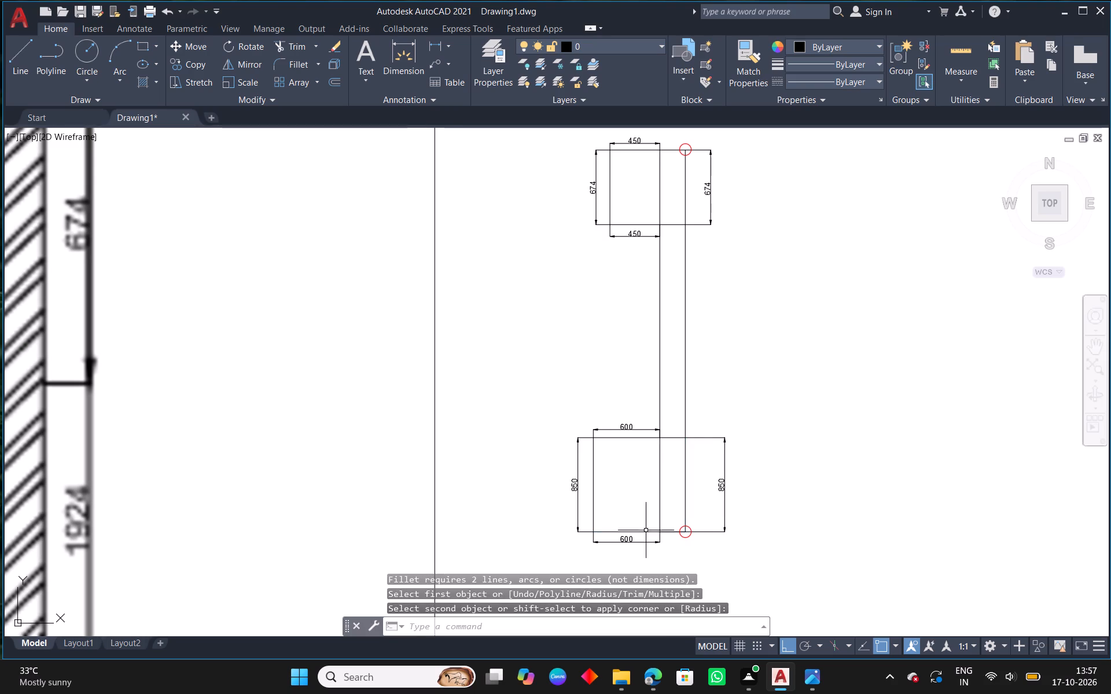
{"action": "right_click", "coordinate": [718, 166]}
{"action": "left_click", "coordinate": [794, 170]}
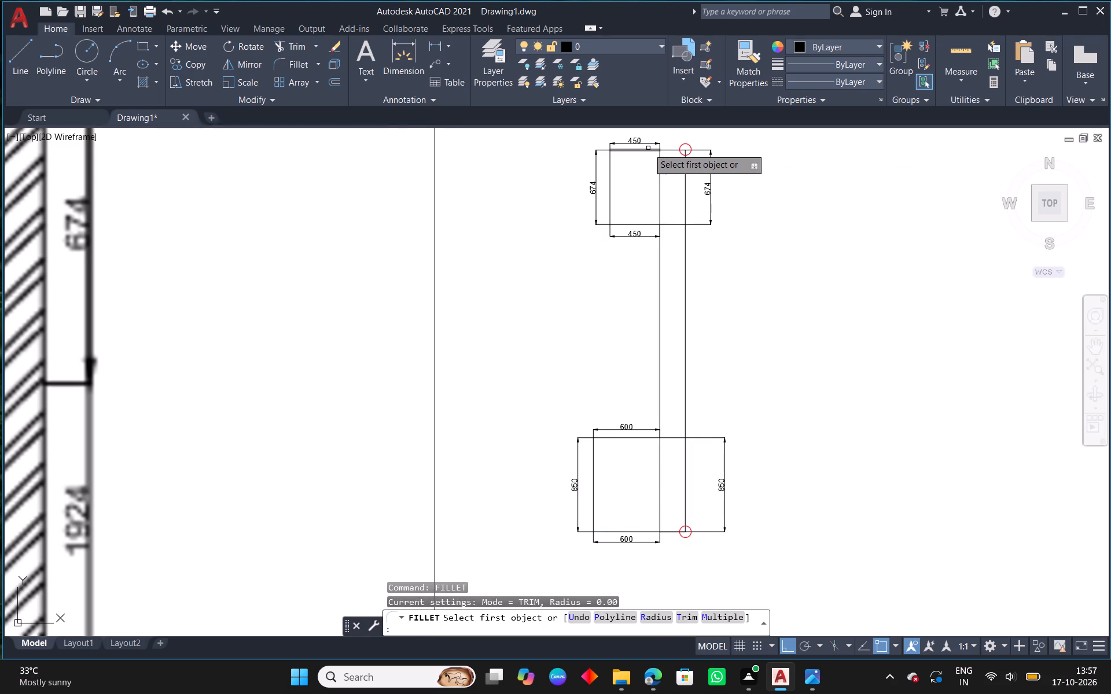
{"action": "left_click", "coordinate": [648, 148]}
{"action": "left_click", "coordinate": [685, 175]}
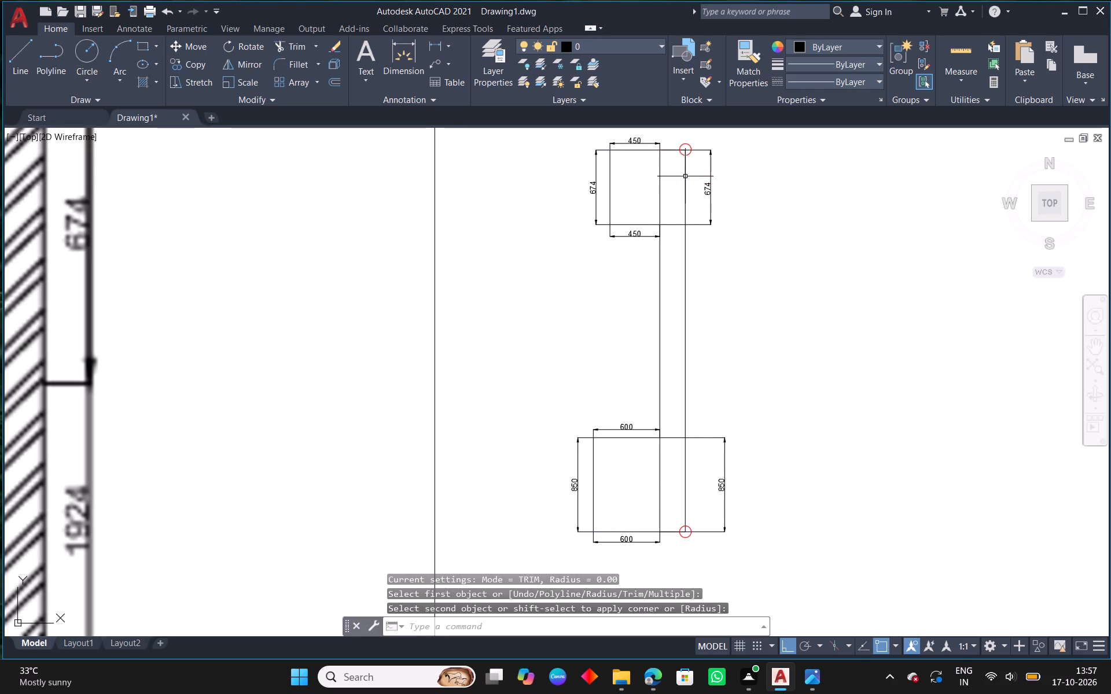
Hatch the closed wall strip between the two vertical lines.
{"action": "middle_click_drag", "start_coordinate": [728, 270], "coordinate": [729, 256]}
{"action": "type", "text": "k"}
{"action": "key", "text": "space"}
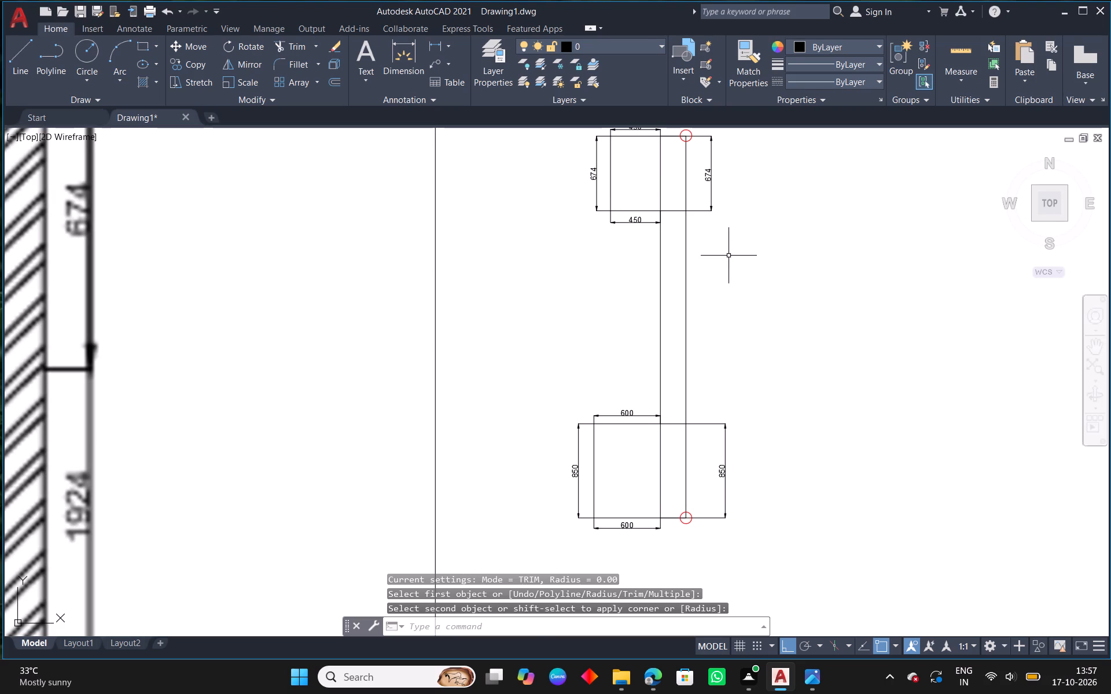
{"action": "left_click", "coordinate": [680, 350]}
{"action": "key", "text": "Escape"}
Change the wall hatch to the ANSI32 pattern at a scale of 10.
{"action": "left_click", "coordinate": [680, 350]}
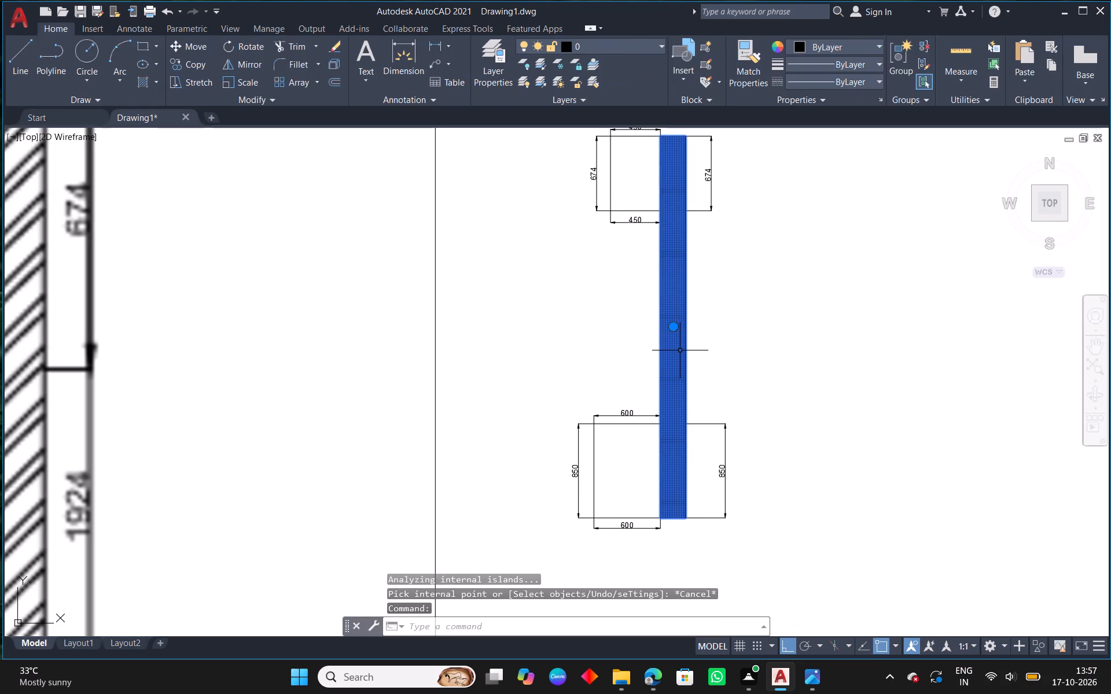
{"action": "left_click", "coordinate": [295, 62]}
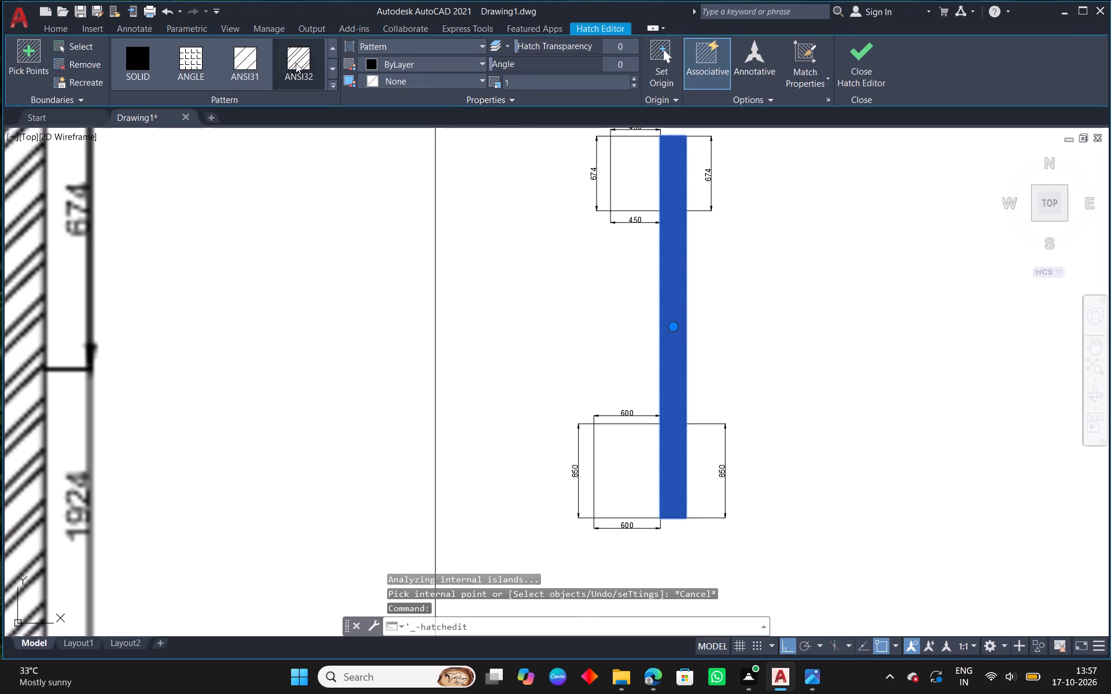
{"action": "left_click_drag", "start_coordinate": [520, 83], "coordinate": [505, 84]}
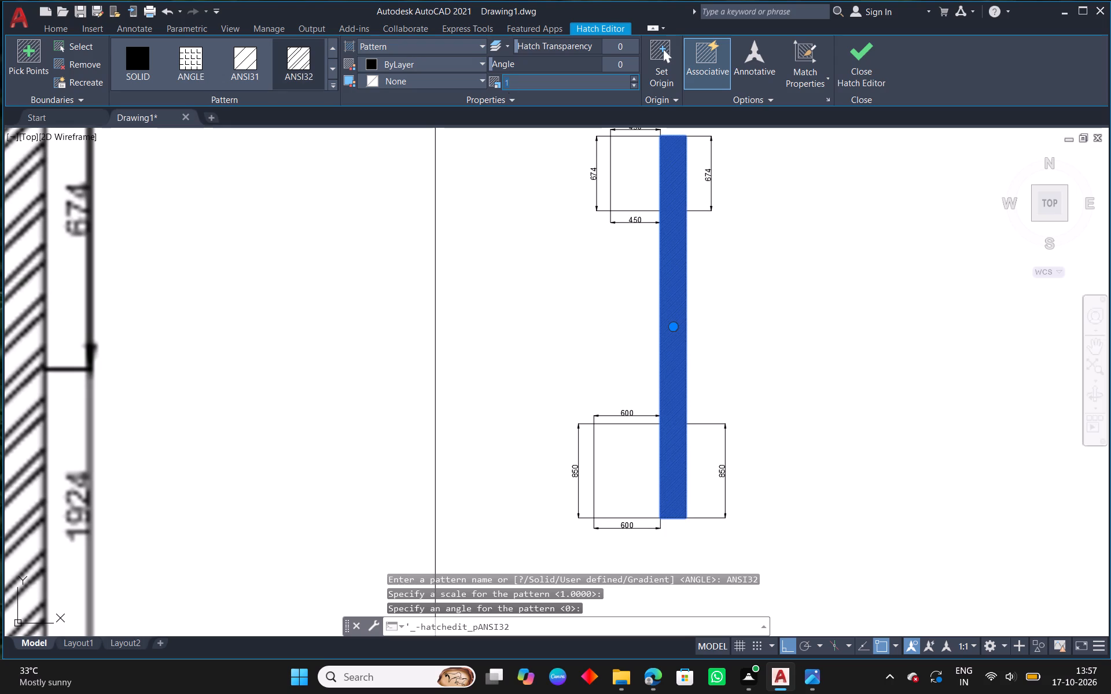
{"action": "key", "text": "BackSpace"}
{"action": "type", "text": "10"}
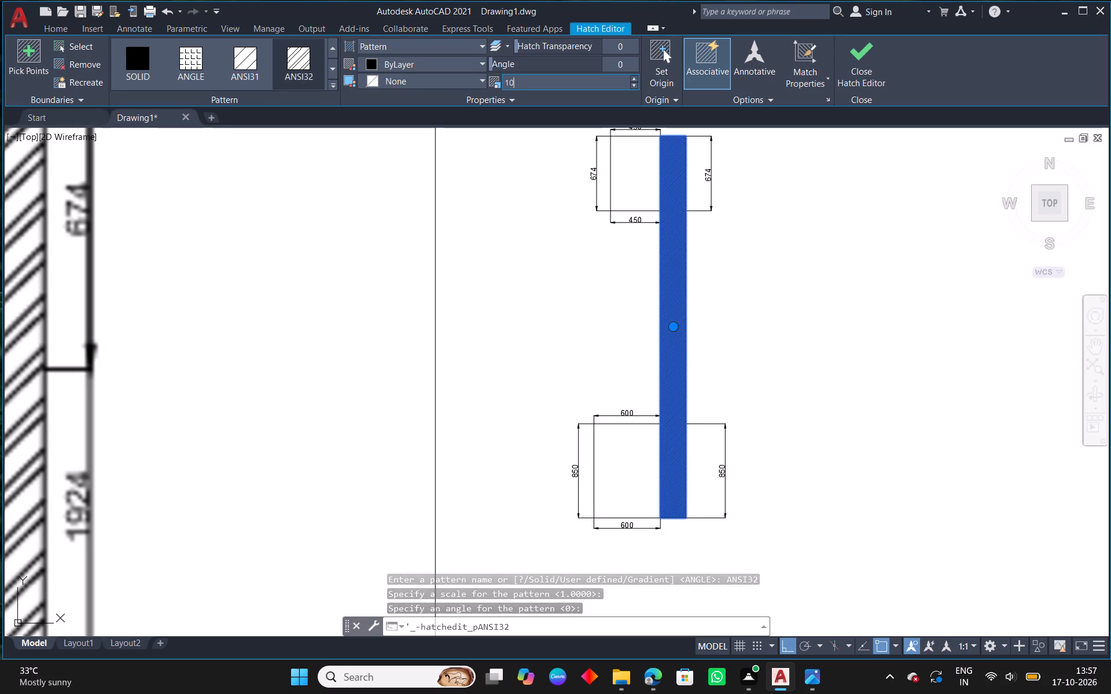
{"action": "key", "text": "Return"}
{"action": "key", "text": "Escape"}
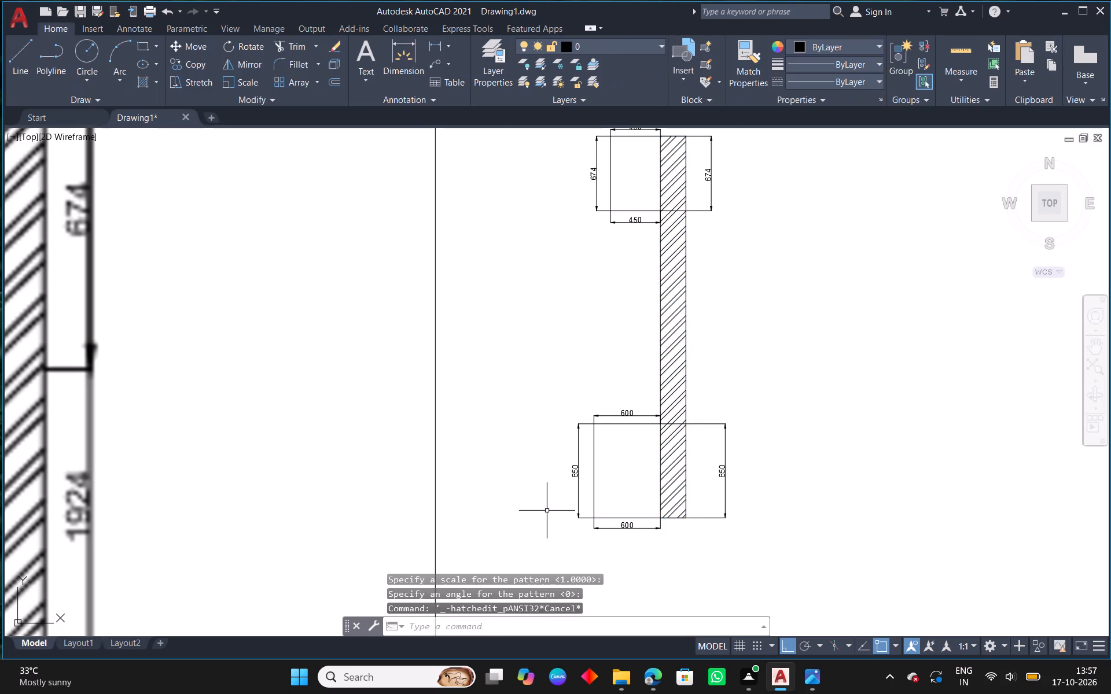
Move both extension-line origins of the bottom cabinet's right-hand height dimension onto the hatched wall's outer face.
{"action": "scroll", "coordinate": [711, 463], "scroll_direction": "up", "scroll_amount": 1}
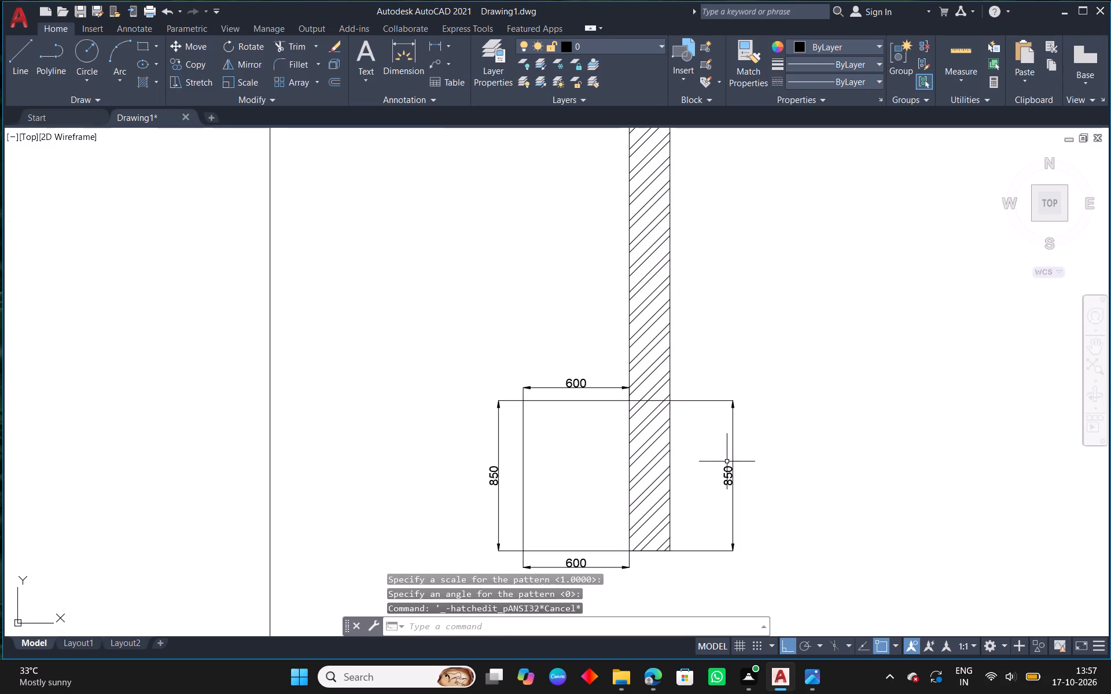
{"action": "left_click", "coordinate": [727, 467]}
{"action": "scroll", "coordinate": [662, 431], "scroll_direction": "up", "scroll_amount": 4}
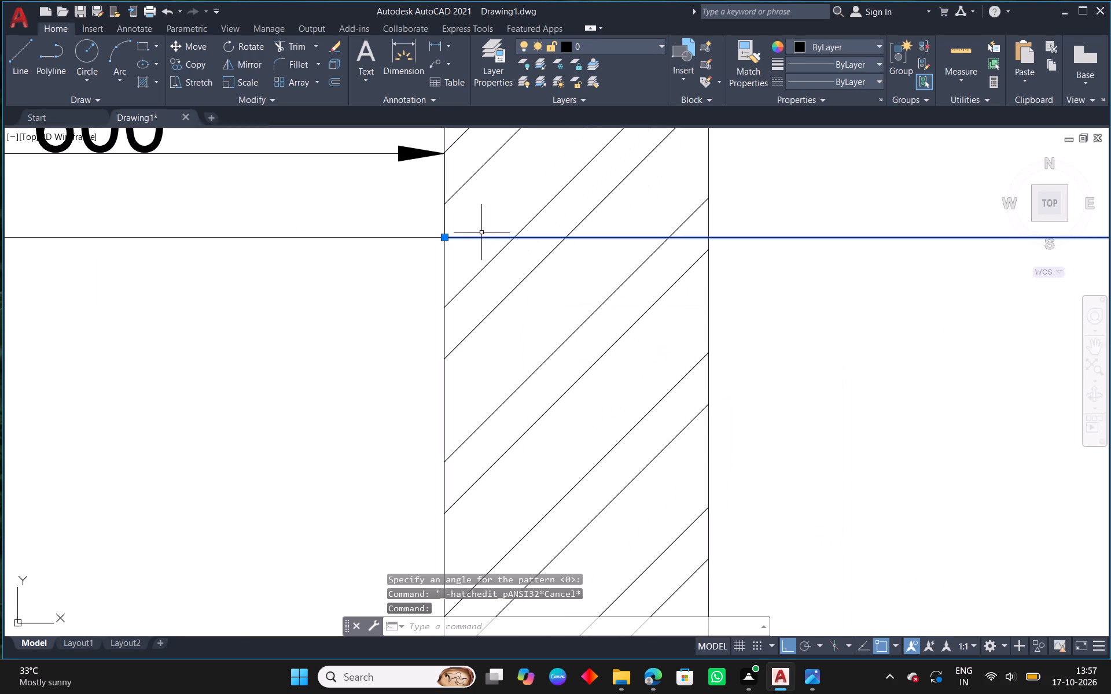
{"action": "left_click", "coordinate": [445, 240]}
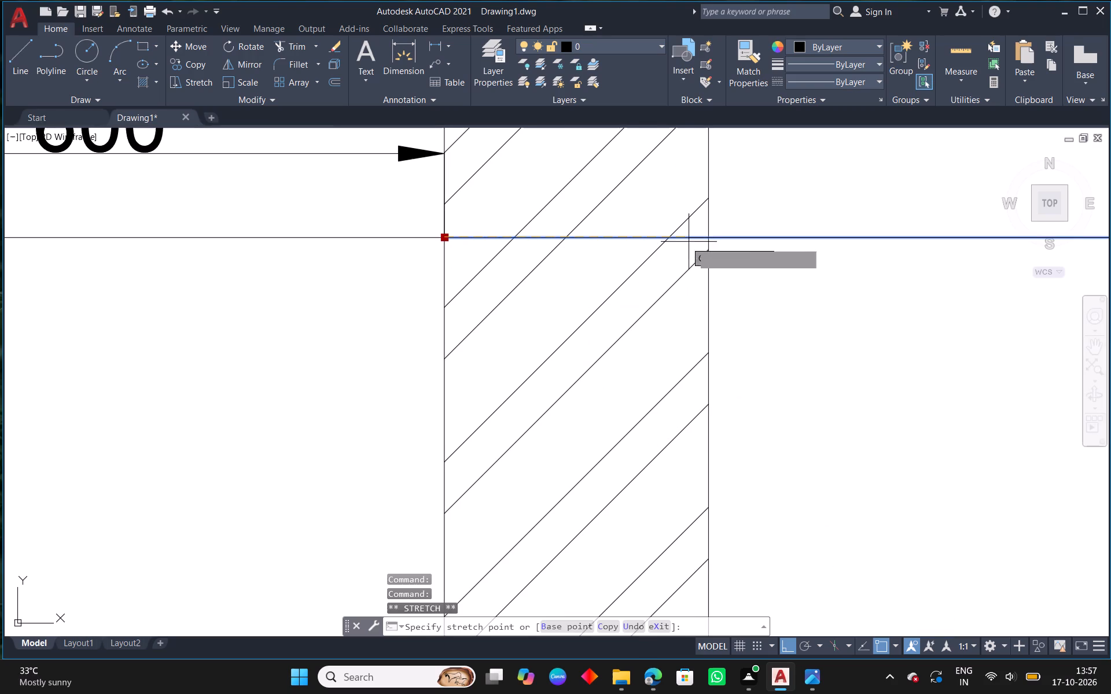
{"action": "left_click", "coordinate": [709, 237]}
{"action": "scroll", "coordinate": [663, 309], "scroll_direction": "down", "scroll_amount": 4}
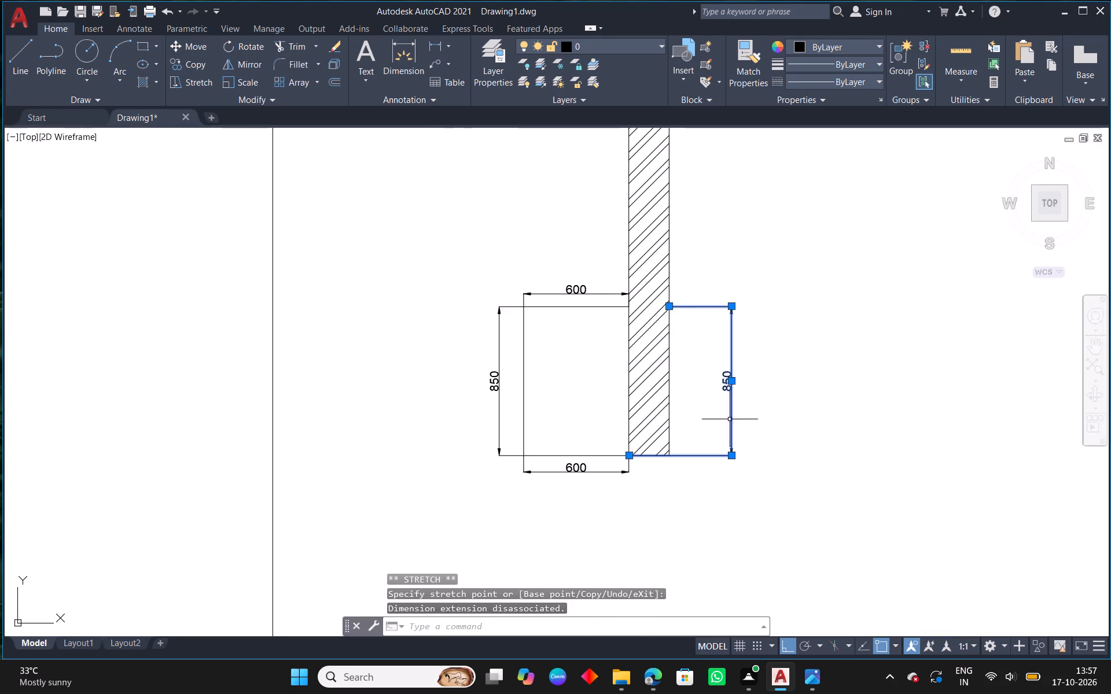
{"action": "middle_click_drag", "start_coordinate": [737, 420], "coordinate": [733, 276]}
{"action": "scroll", "coordinate": [666, 310], "scroll_direction": "up", "scroll_amount": 3}
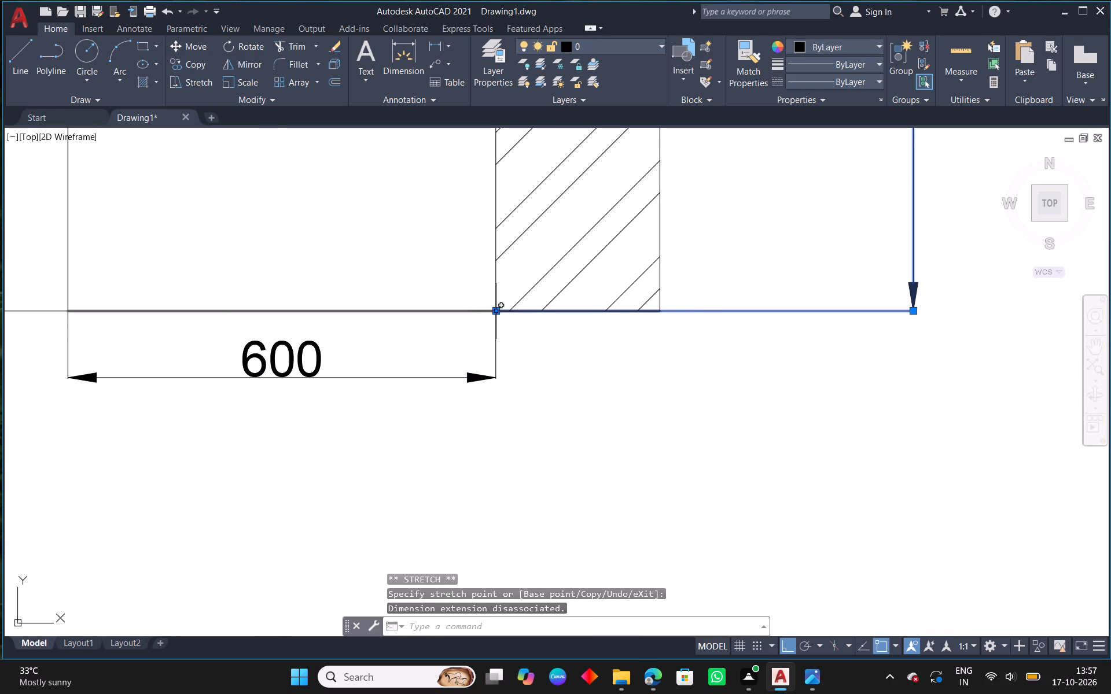
{"action": "left_click", "coordinate": [498, 313]}
{"action": "left_click", "coordinate": [662, 311]}
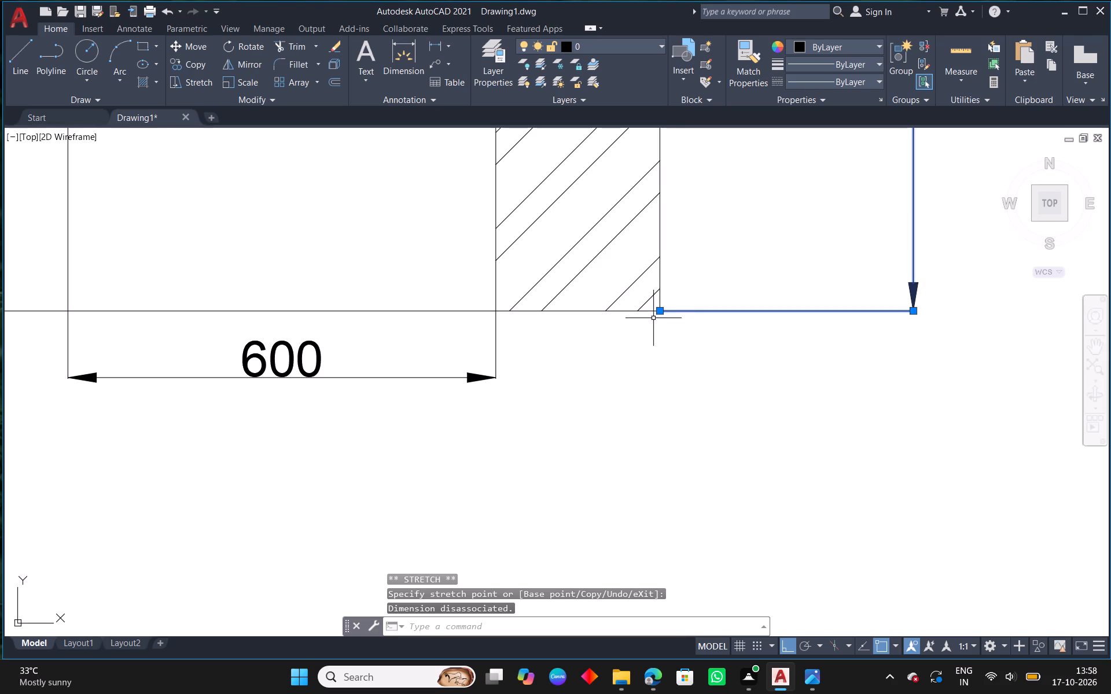
{"action": "key", "text": "Escape"}
Move the bottom cabinet's right-hand 850 dimension line about 179 mm closer to the hatched wall.
{"action": "scroll", "coordinate": [674, 360], "scroll_direction": "down", "scroll_amount": 4}
{"action": "middle_click", "coordinate": [804, 296]}
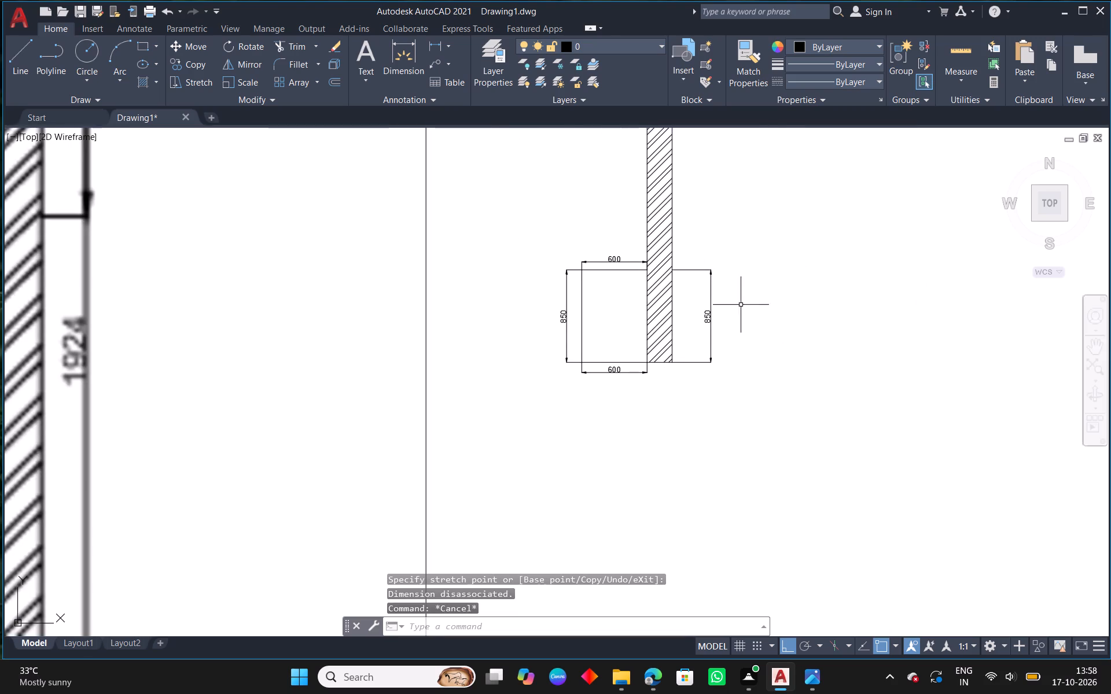
{"action": "scroll", "coordinate": [715, 301], "scroll_direction": "up", "scroll_amount": 2}
{"action": "left_click", "coordinate": [697, 330]}
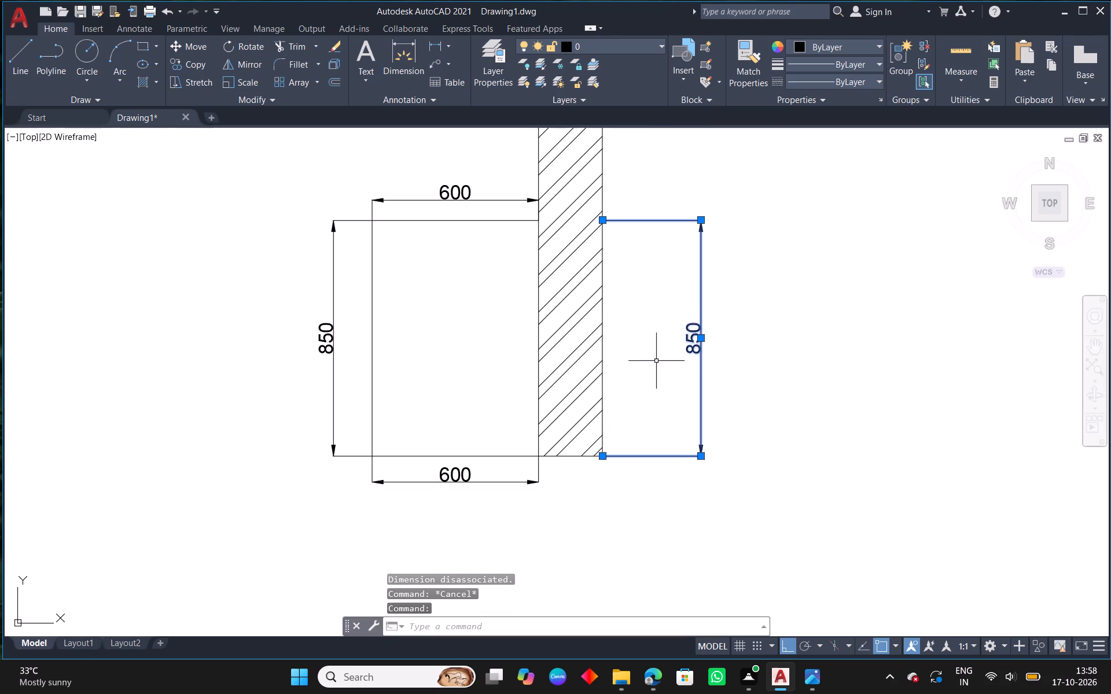
{"action": "scroll", "coordinate": [669, 383], "scroll_direction": "up", "scroll_amount": 2}
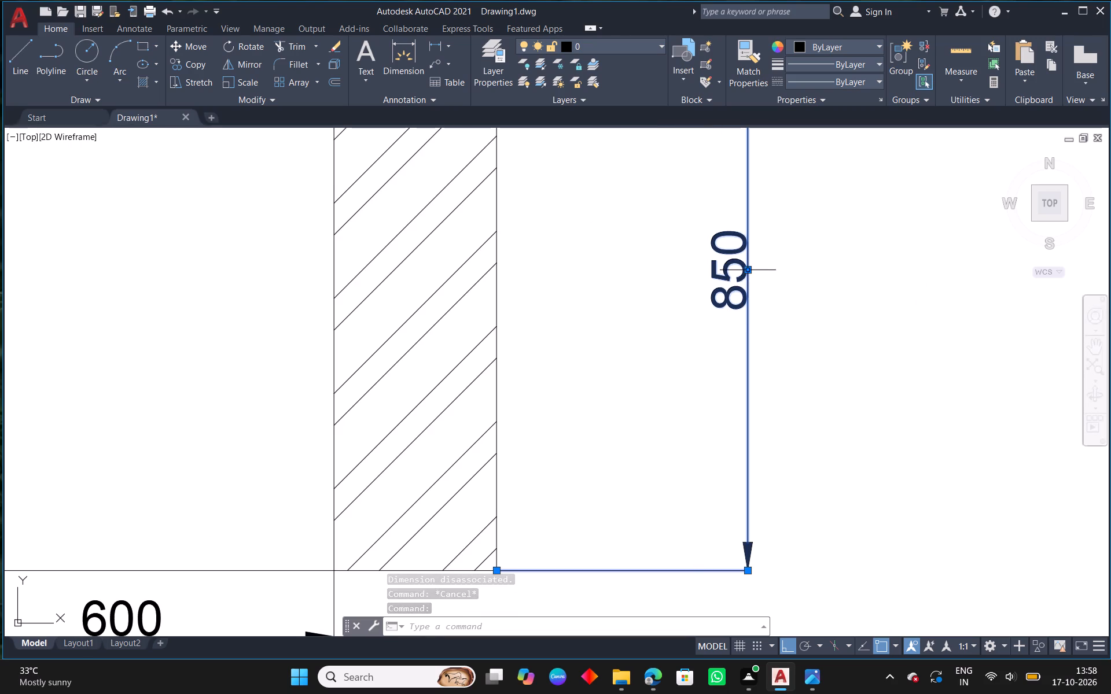
{"action": "left_click", "coordinate": [746, 268]}
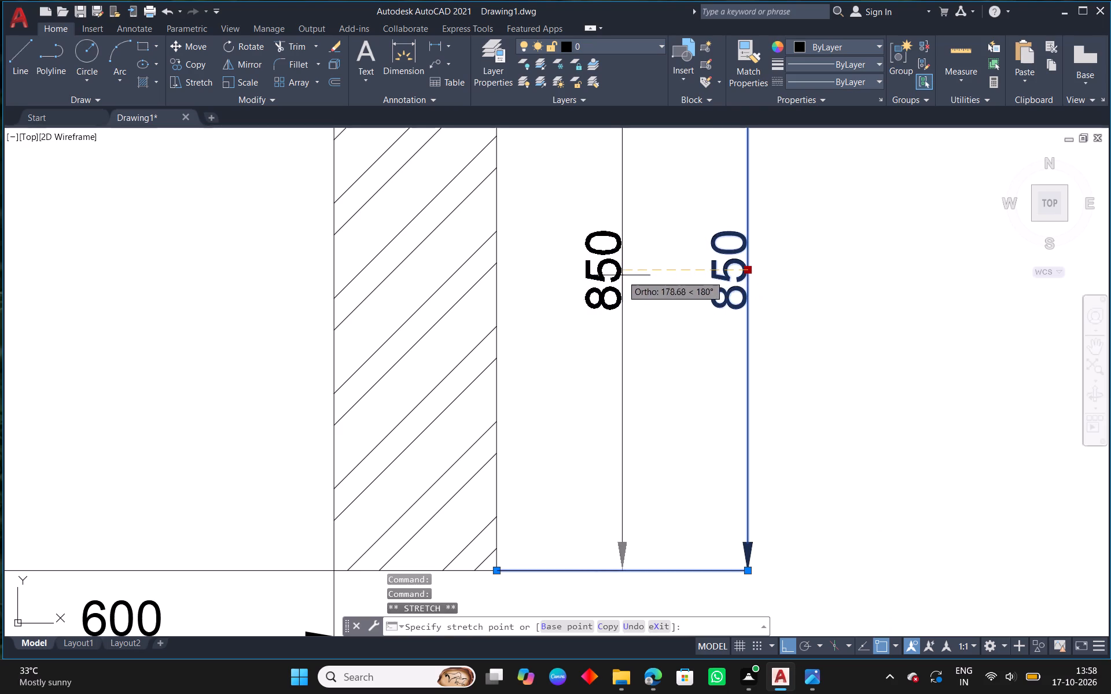
{"action": "left_click", "coordinate": [623, 276]}
{"action": "key", "text": "Escape"}
{"action": "key", "text": "Escape"}
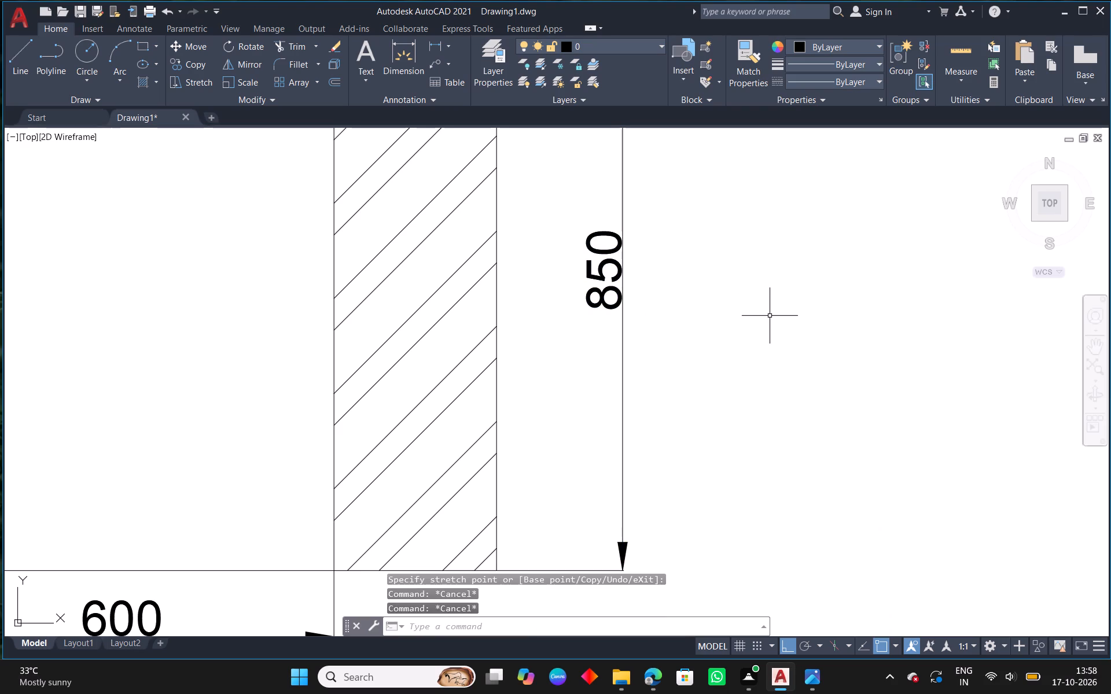
Move both extension-line origins of the loft cabinet's right-hand height dimension onto the hatched wall's outer face.
{"action": "scroll", "coordinate": [777, 319], "scroll_direction": "down", "scroll_amount": 4}
{"action": "middle_click_drag", "start_coordinate": [814, 257], "coordinate": [783, 470]}
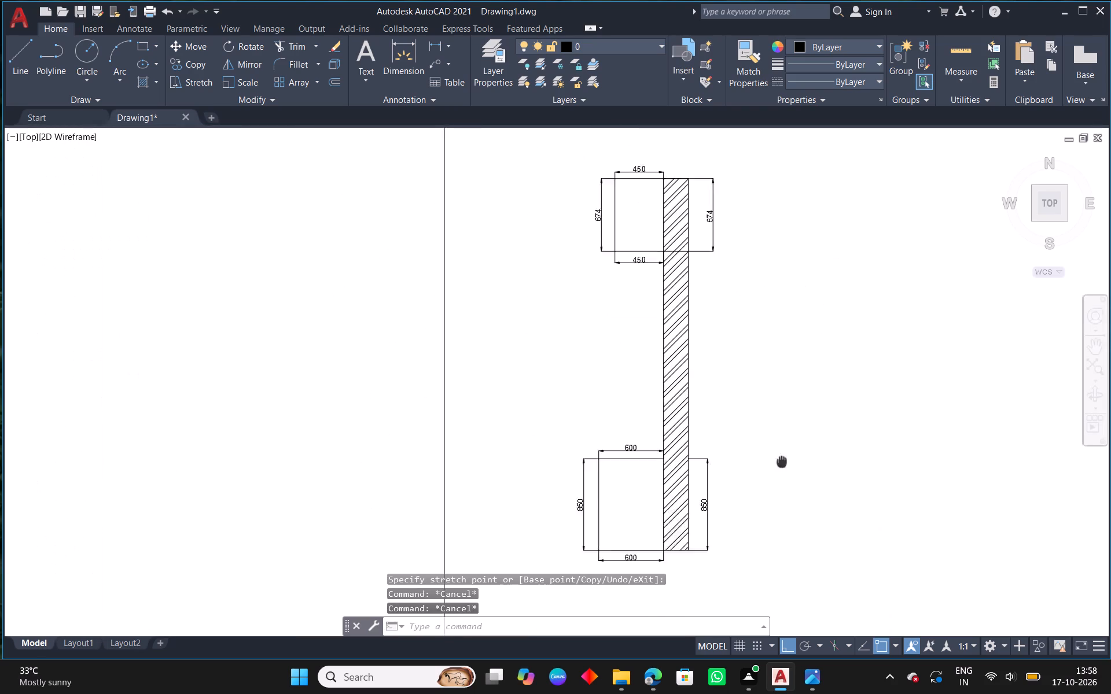
{"action": "middle_click_drag", "start_coordinate": [783, 470], "coordinate": [788, 483]}
{"action": "scroll", "coordinate": [687, 268], "scroll_direction": "up", "scroll_amount": 2}
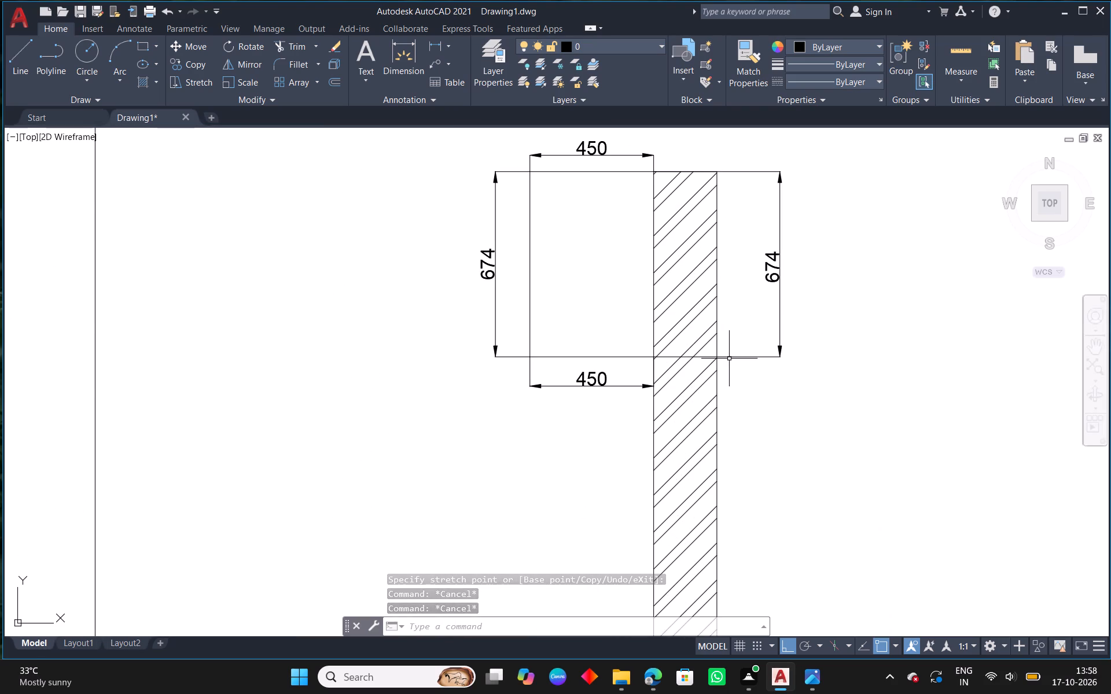
{"action": "left_click", "coordinate": [730, 358]}
{"action": "scroll", "coordinate": [649, 359], "scroll_direction": "up", "scroll_amount": 1}
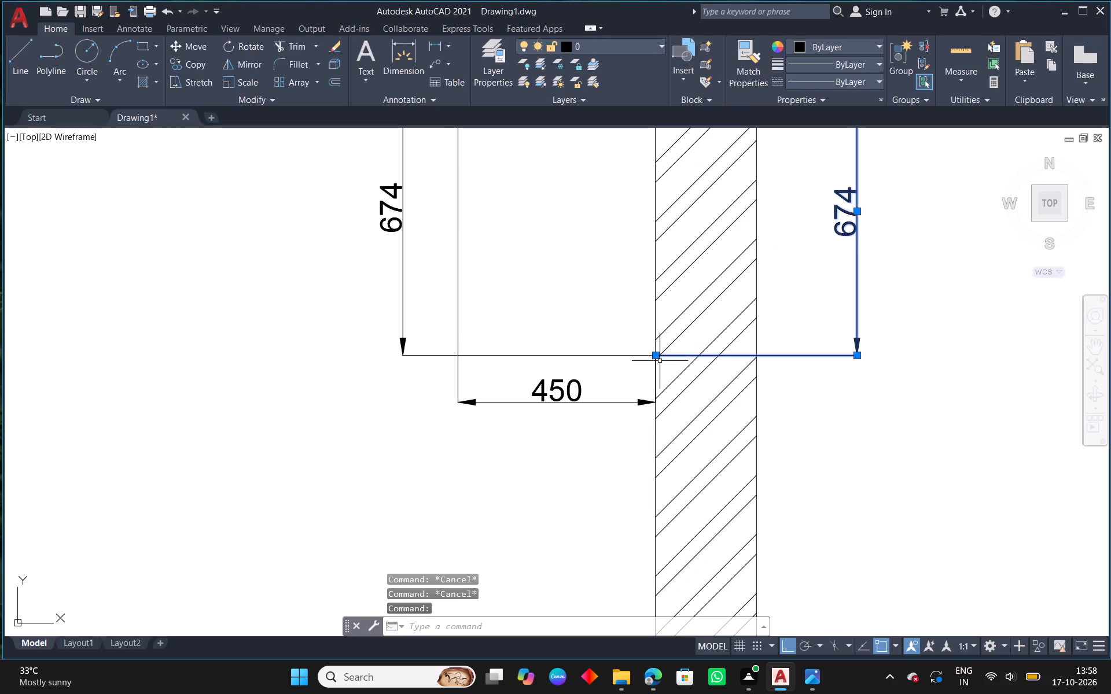
{"action": "left_click", "coordinate": [657, 357]}
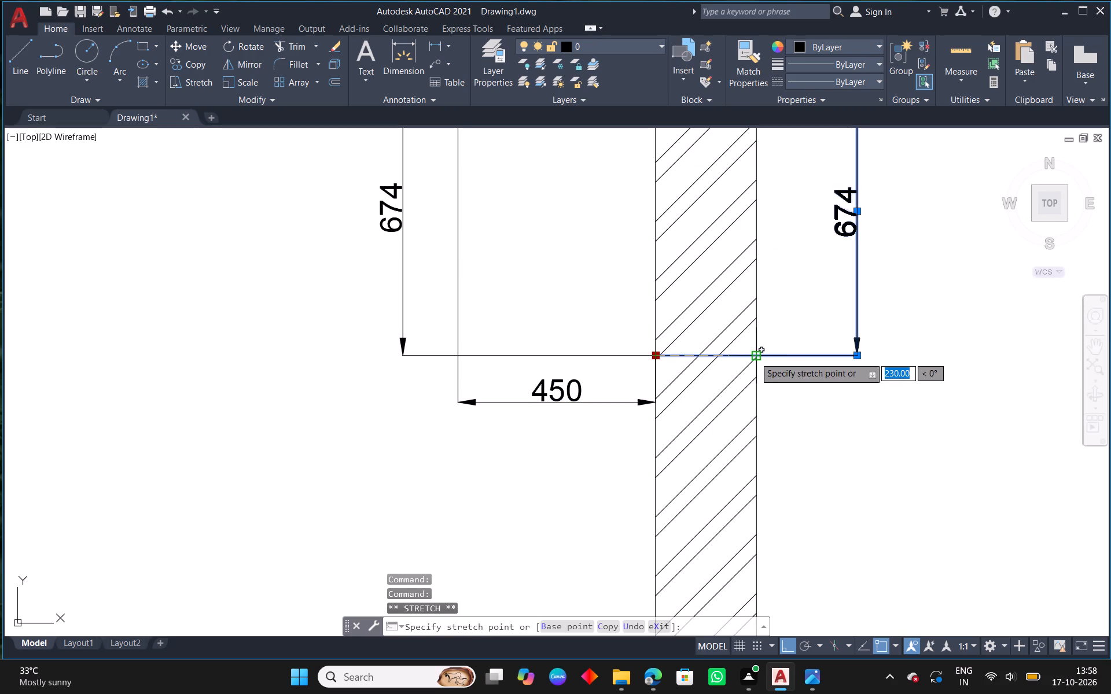
{"action": "left_click", "coordinate": [755, 357]}
{"action": "key", "text": "Escape"}
{"action": "scroll", "coordinate": [755, 356], "scroll_direction": "down", "scroll_amount": 1}
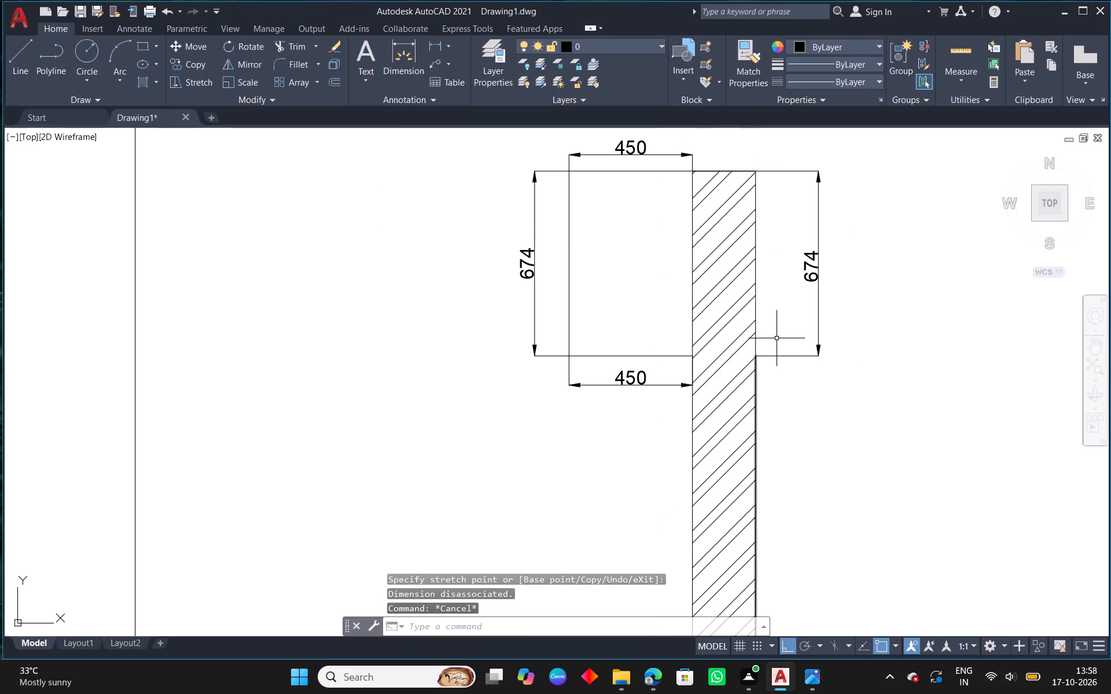
{"action": "middle_click_drag", "start_coordinate": [790, 302], "coordinate": [785, 370]}
{"action": "scroll", "coordinate": [741, 241], "scroll_direction": "up", "scroll_amount": 2}
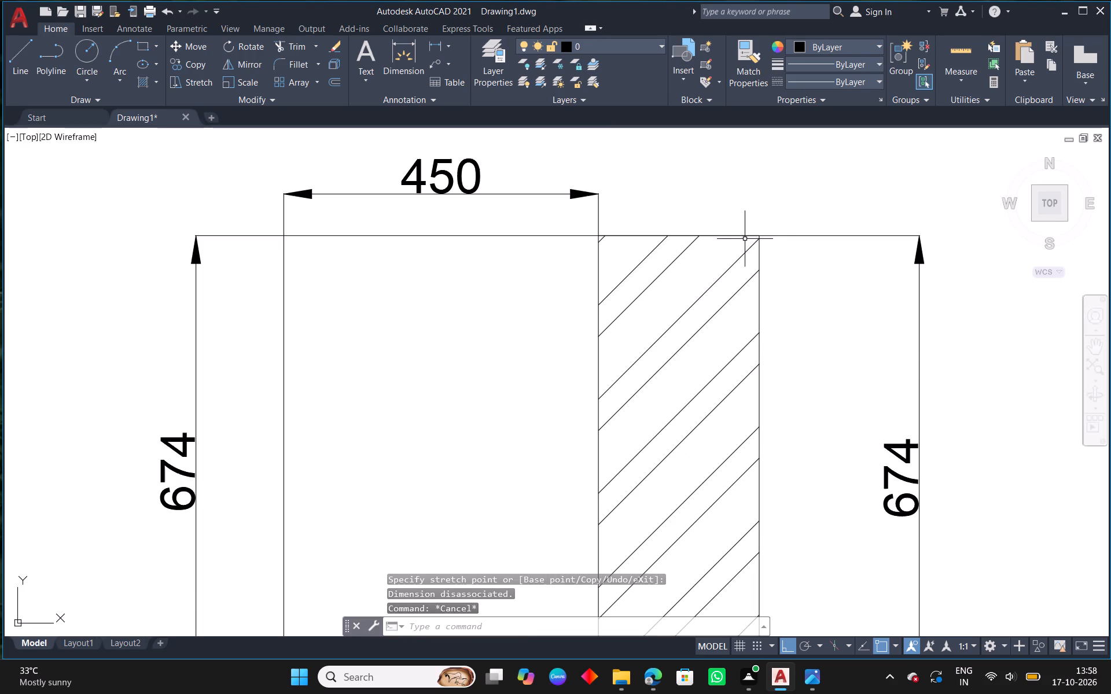
{"action": "left_click", "coordinate": [779, 235]}
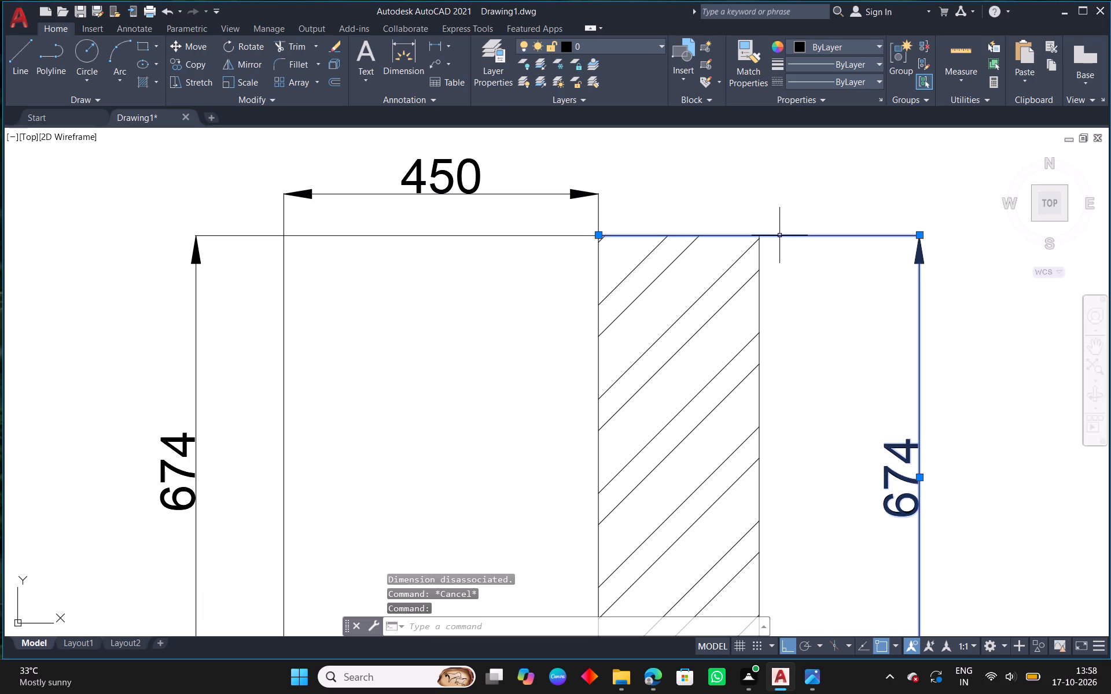
{"action": "left_click", "coordinate": [598, 237]}
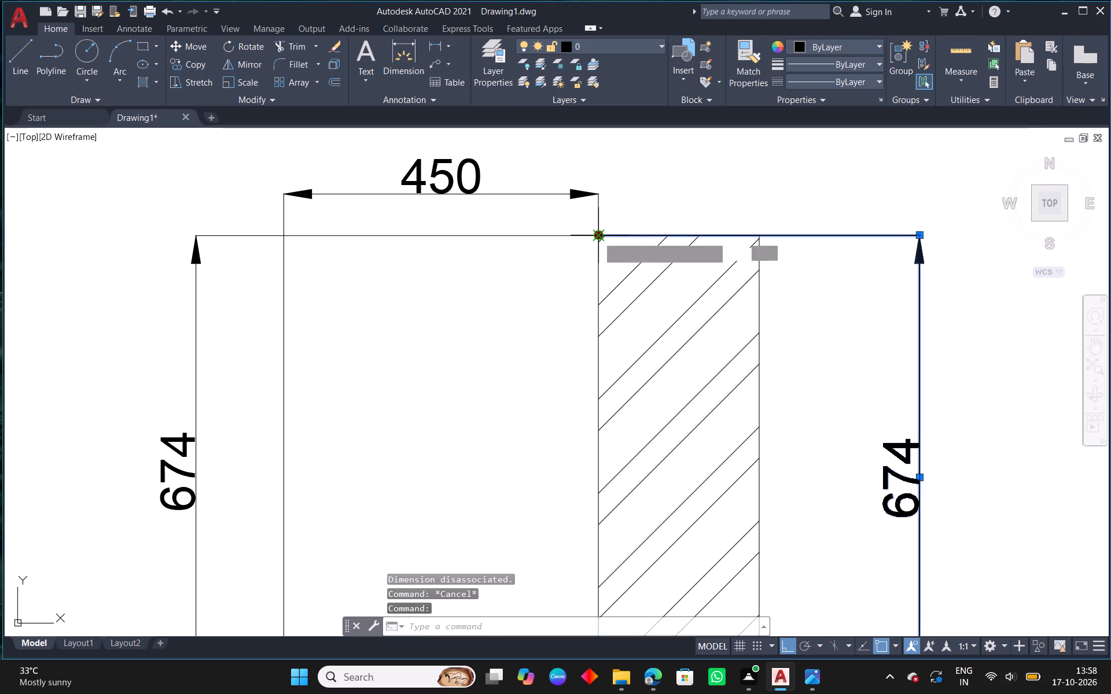
{"action": "left_click", "coordinate": [760, 239]}
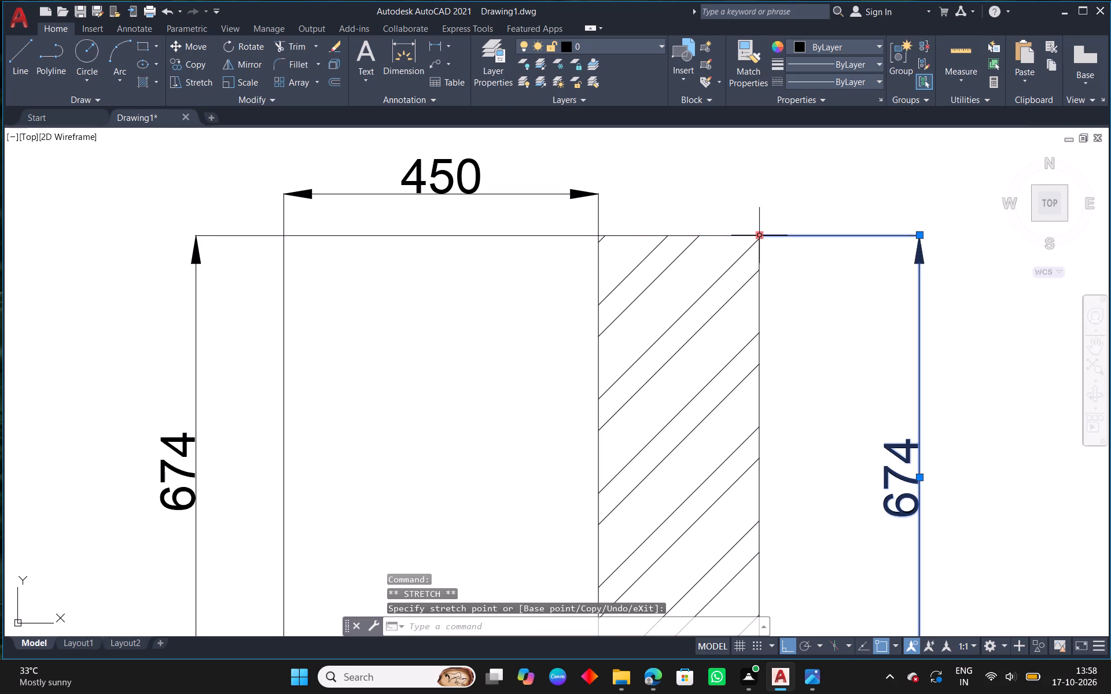
{"action": "key", "text": "Escape"}
{"action": "key", "text": "Escape"}
Move the loft cabinet's right-hand 674 dimension line closer to the hatched wall.
{"action": "scroll", "coordinate": [816, 352], "scroll_direction": "down", "scroll_amount": 3}
{"action": "middle_click_drag", "start_coordinate": [926, 404], "coordinate": [900, 352]}
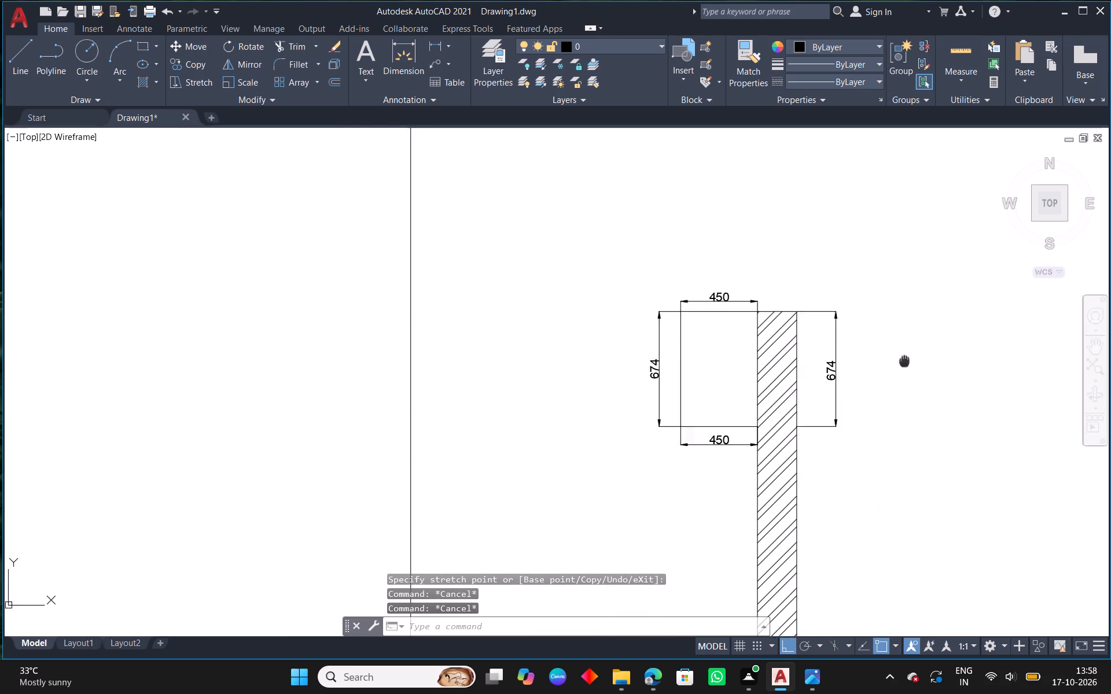
{"action": "middle_click_drag", "start_coordinate": [900, 352], "coordinate": [833, 203]}
{"action": "middle_click_drag", "start_coordinate": [827, 217], "coordinate": [837, 339]}
{"action": "scroll", "coordinate": [749, 319], "scroll_direction": "up", "scroll_amount": 1}
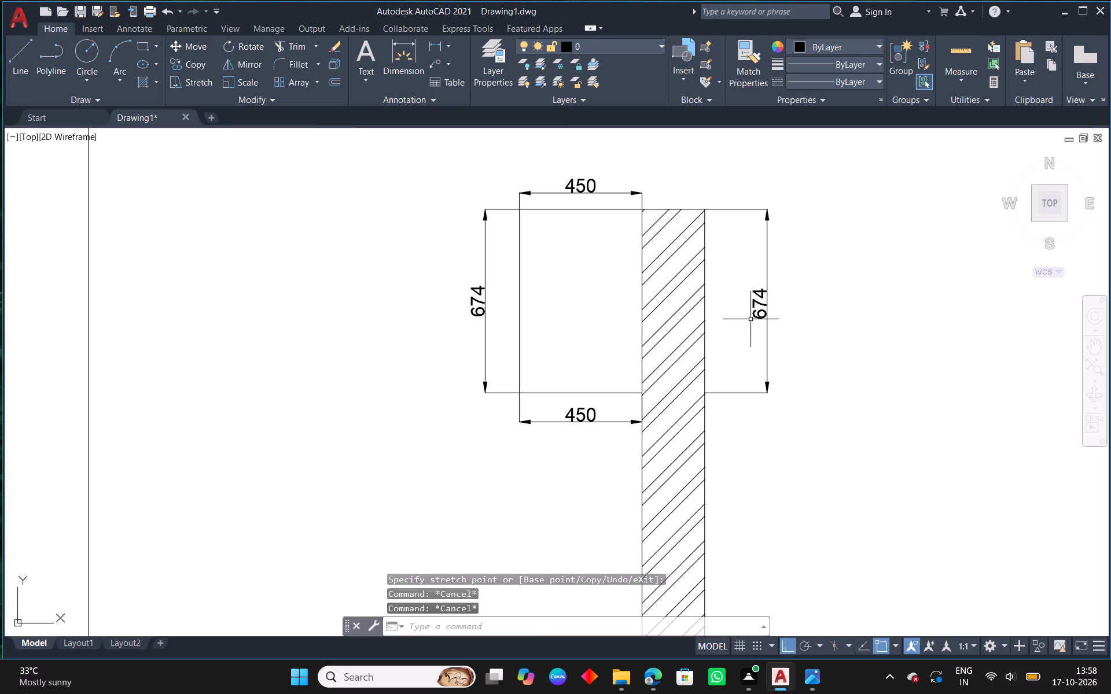
{"action": "scroll", "coordinate": [753, 319], "scroll_direction": "up", "scroll_amount": 1}
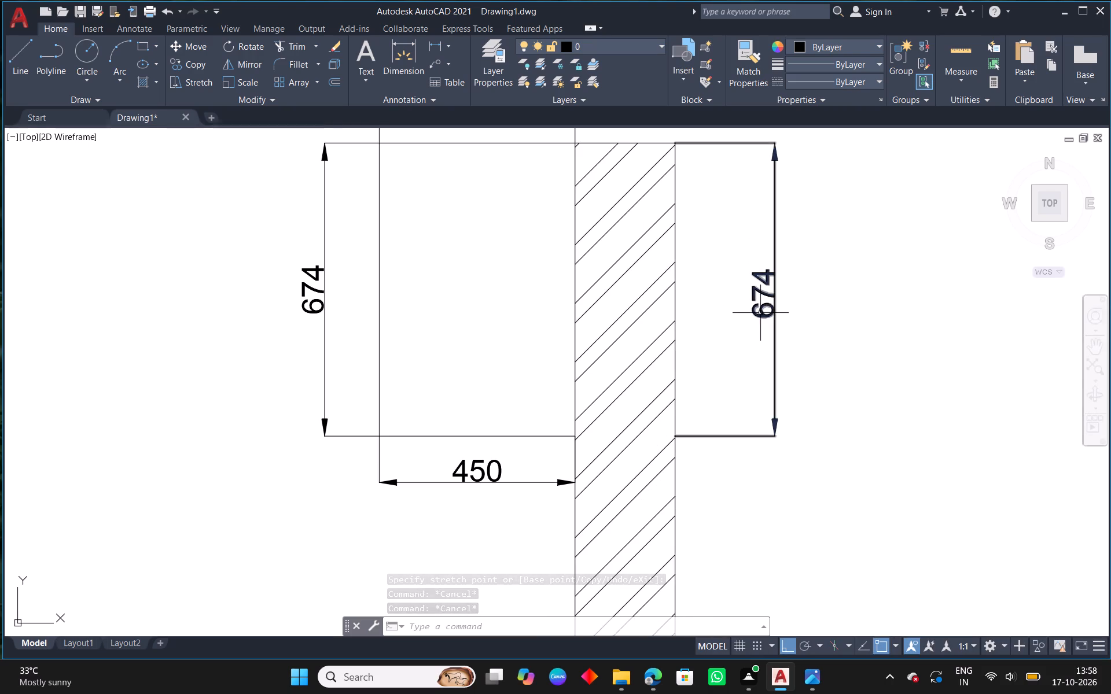
{"action": "left_click", "coordinate": [760, 313]}
{"action": "scroll", "coordinate": [772, 307], "scroll_direction": "up", "scroll_amount": 1}
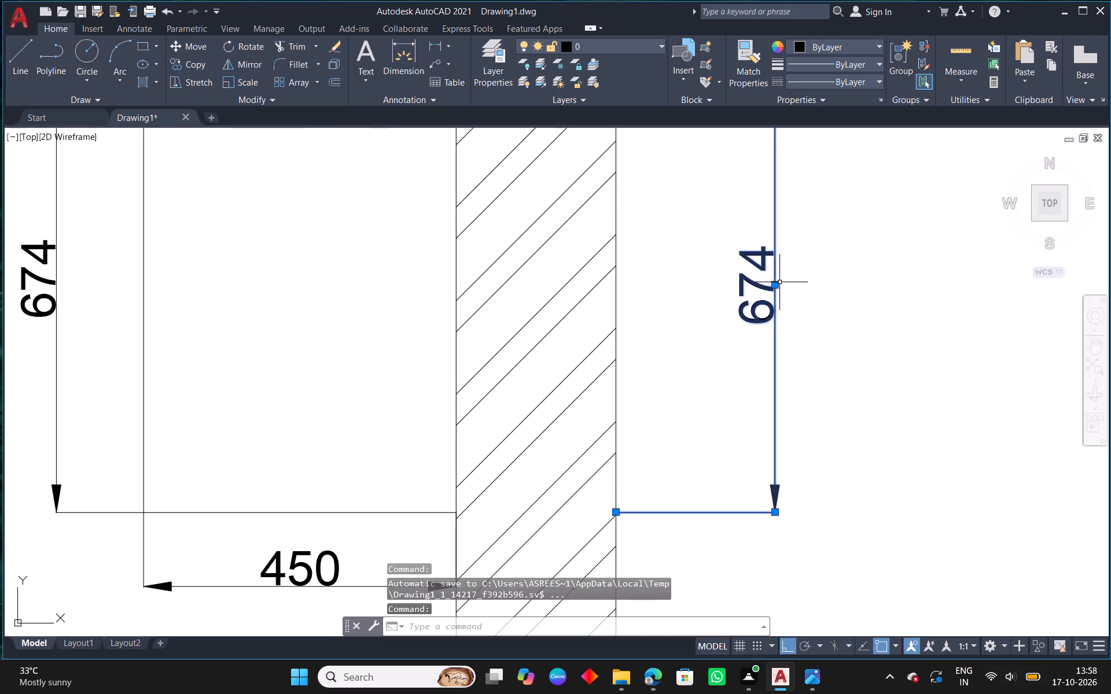
{"action": "left_click", "coordinate": [775, 286]}
{"action": "left_click", "coordinate": [711, 289]}
{"action": "key", "text": "Escape"}
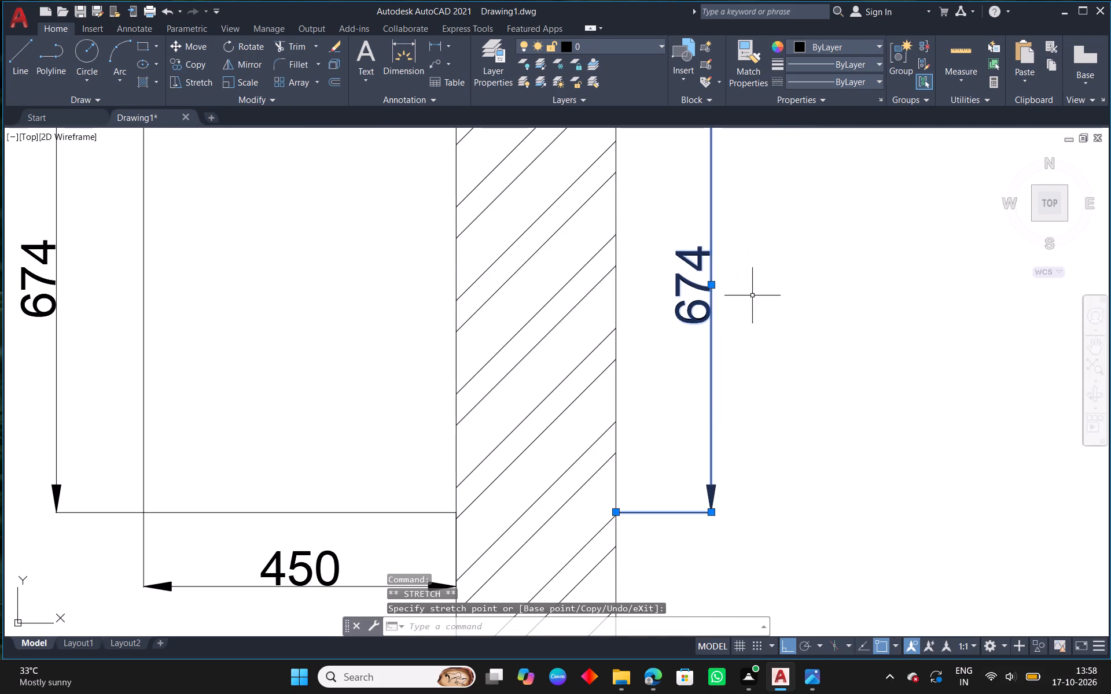
{"action": "scroll", "coordinate": [764, 300], "scroll_direction": "down", "scroll_amount": 3}
{"action": "key", "text": "Escape"}
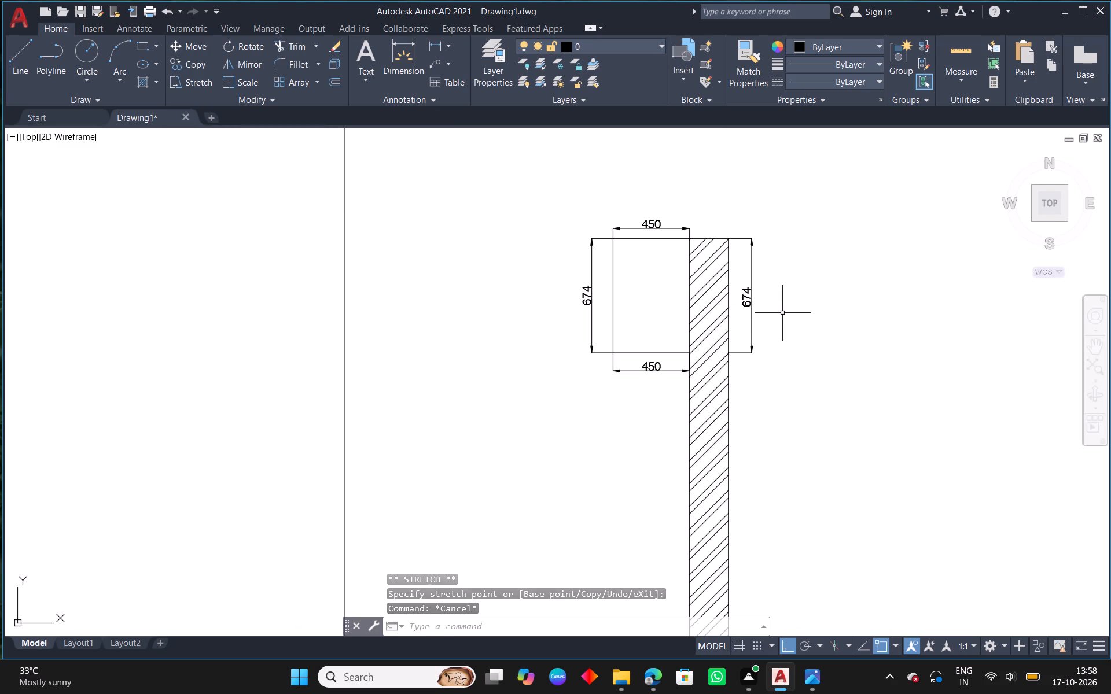
Add a multiline text beside the side view's hatched wall reading LOFT on the first line and M2 on the second.
{"action": "scroll", "coordinate": [782, 313], "scroll_direction": "down", "scroll_amount": 3}
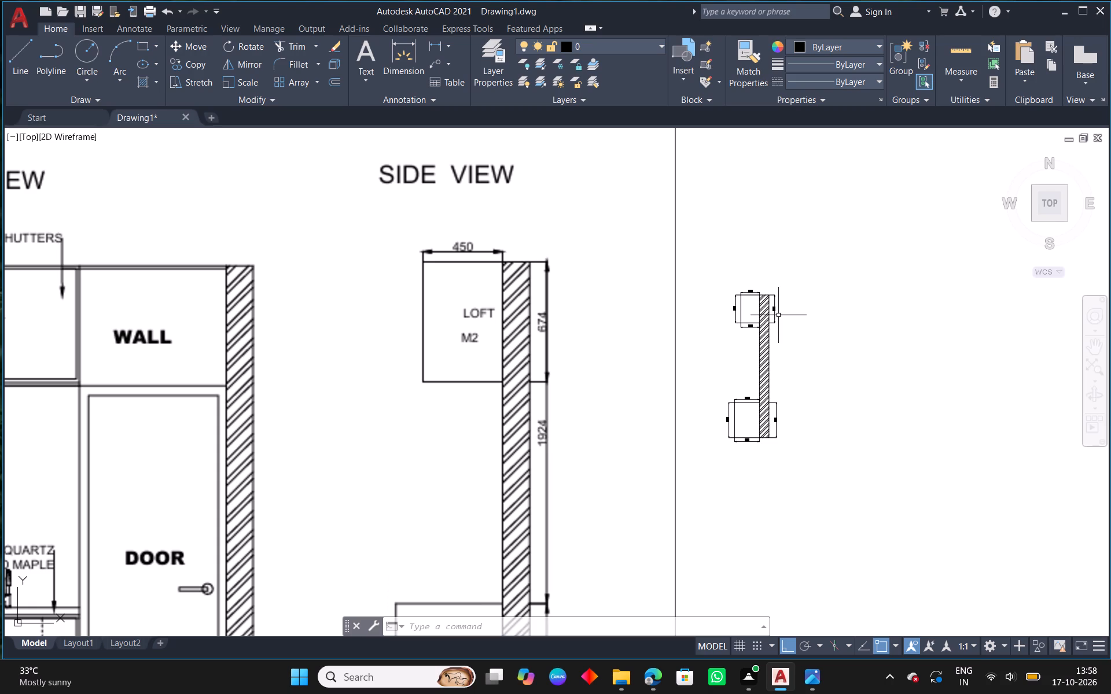
{"action": "key", "text": "t"}
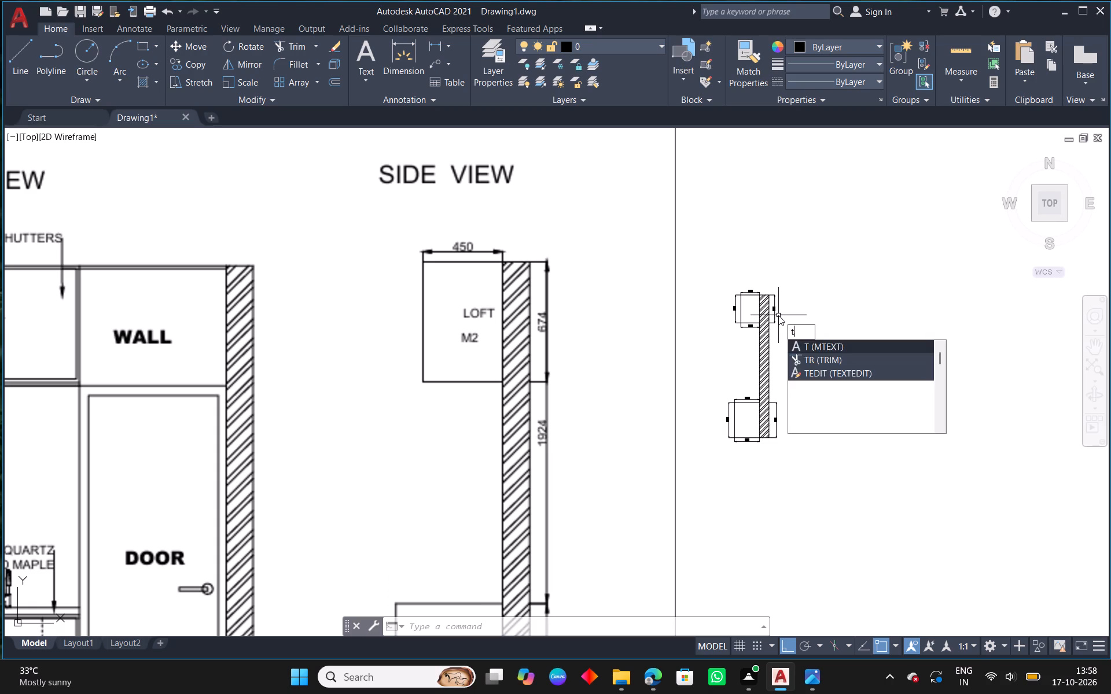
{"action": "key", "text": "space"}
{"action": "left_click", "coordinate": [778, 329]}
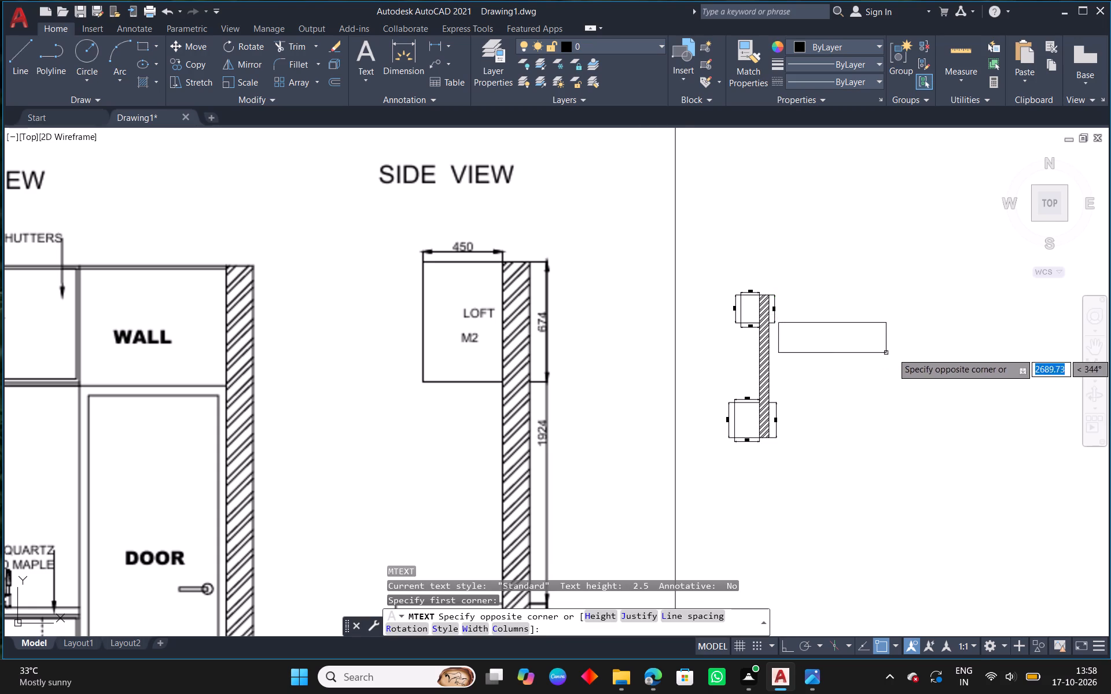
{"action": "left_click", "coordinate": [899, 353]}
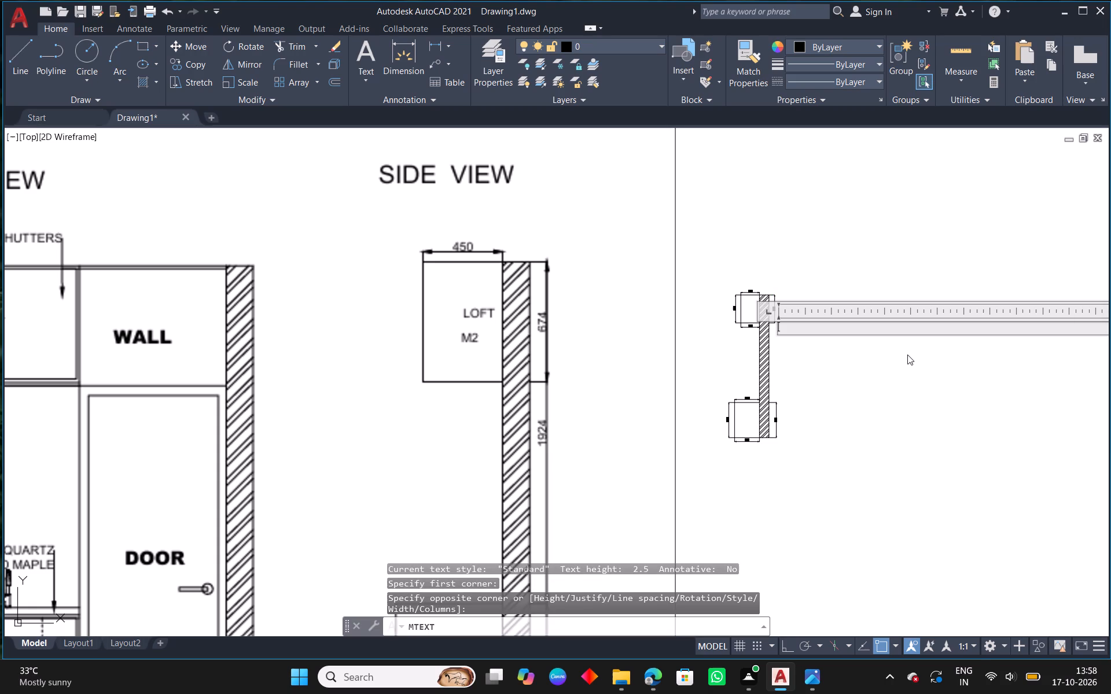
{"action": "type", "text": "lo"}
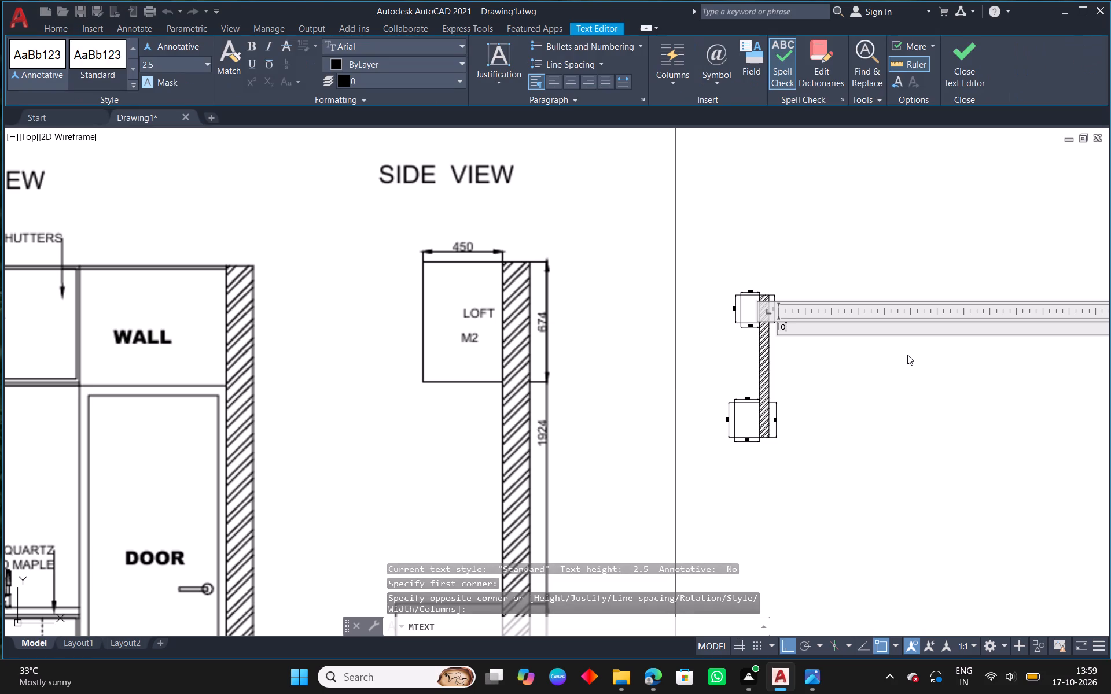
{"action": "key", "text": "BackSpace"}
{"action": "key", "text": "BackSpace"}
{"action": "key", "text": "BackSpace"}
{"action": "key", "text": "BackSpace"}
{"action": "key", "text": "BackSpace"}
{"action": "key", "text": "BackSpace"}
{"action": "key", "text": "BackSpace"}
{"action": "key", "text": "BackSpace"}
{"action": "key", "text": "BackSpace"}
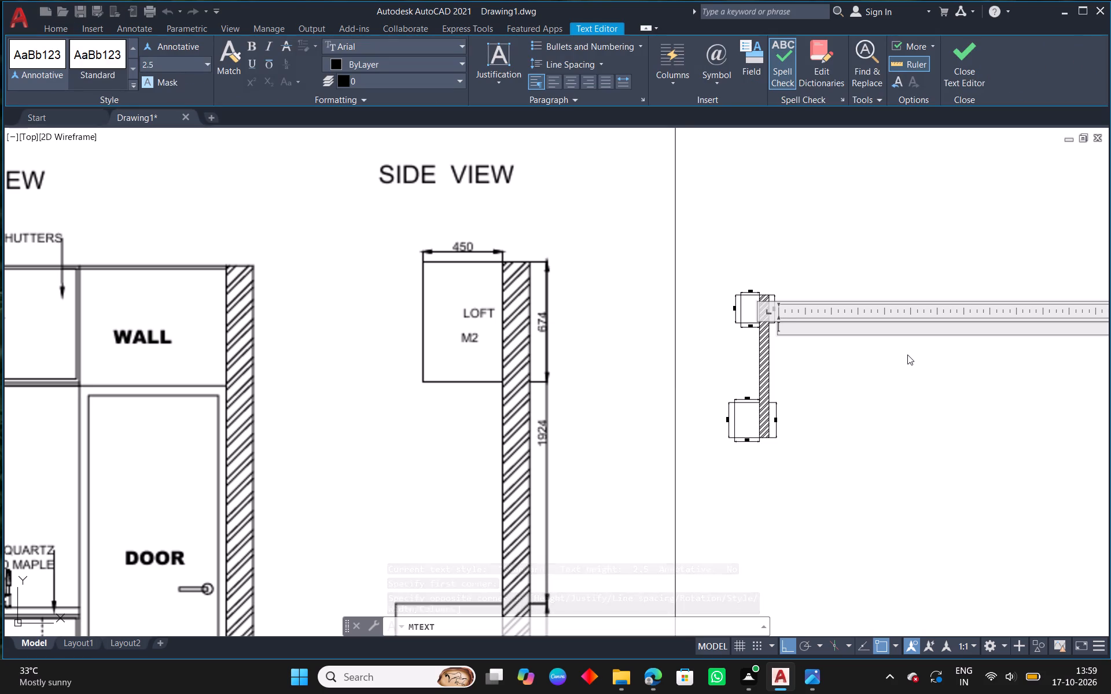
{"action": "type", "text": "LOFT"}
{"action": "key", "text": "Return"}
{"action": "type", "text": "M2"}
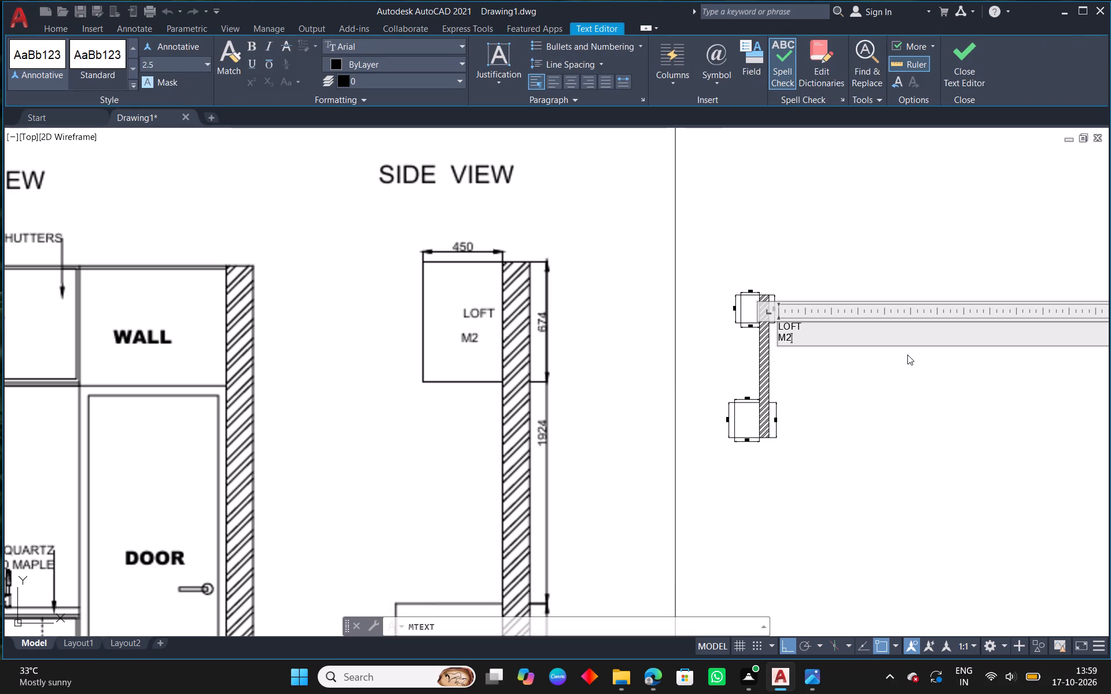
{"action": "left_click", "coordinate": [866, 380]}
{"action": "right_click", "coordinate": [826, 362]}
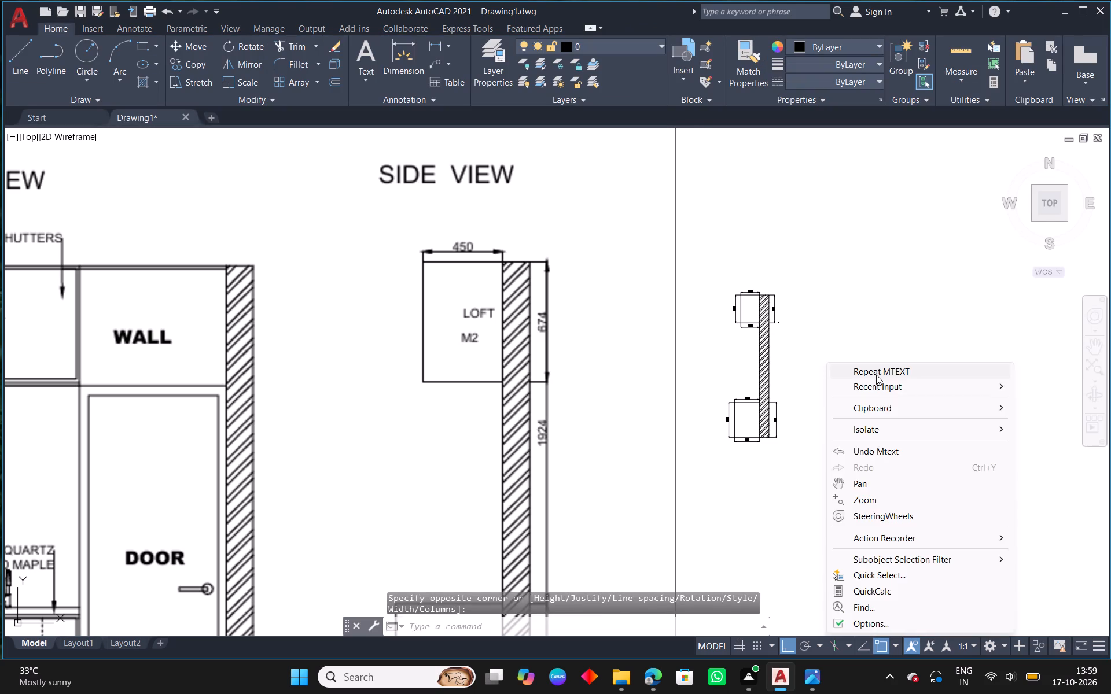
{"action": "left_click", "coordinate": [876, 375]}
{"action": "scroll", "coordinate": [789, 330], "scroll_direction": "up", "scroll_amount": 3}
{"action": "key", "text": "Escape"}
Set the text height of the LOFT M2 label to 50.
{"action": "scroll", "coordinate": [725, 296], "scroll_direction": "up", "scroll_amount": 3}
{"action": "scroll", "coordinate": [779, 327], "scroll_direction": "up", "scroll_amount": 3}
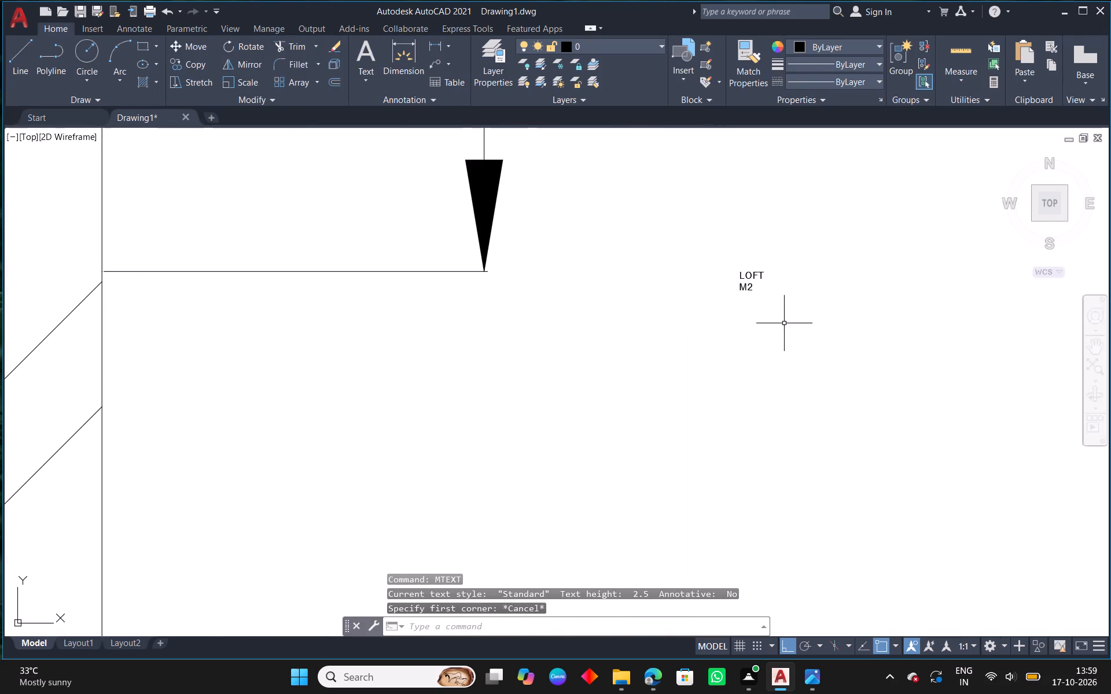
{"action": "left_click_drag", "start_coordinate": [777, 249], "coordinate": [756, 279]}
{"action": "left_click", "coordinate": [733, 302]}
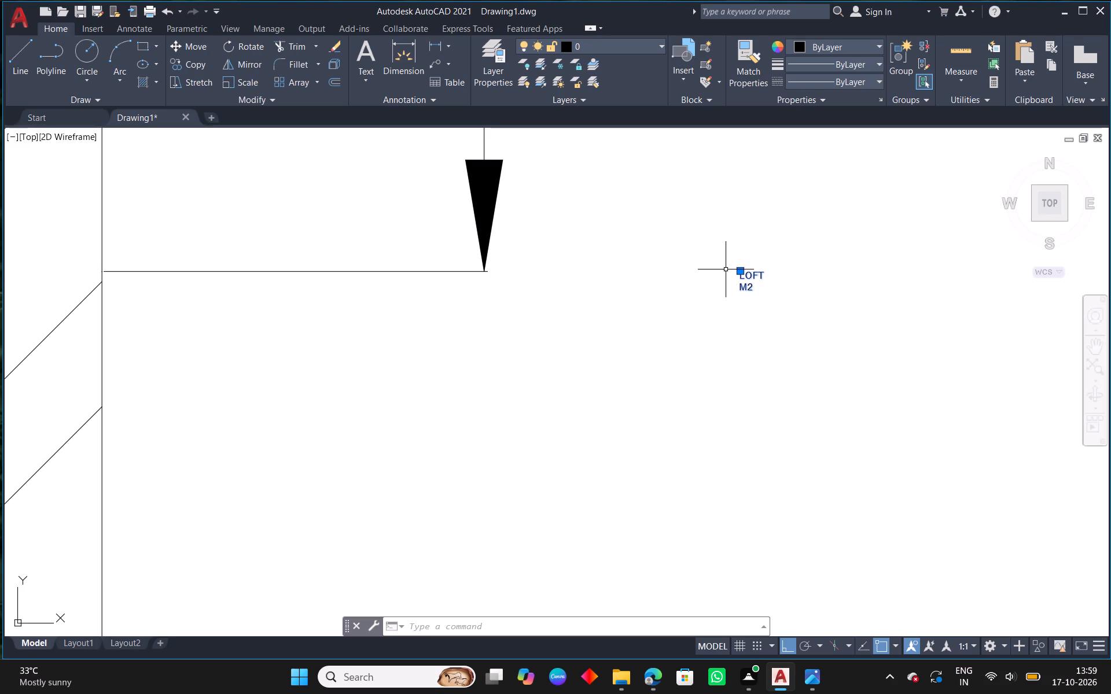
{"action": "key", "text": "Escape"}
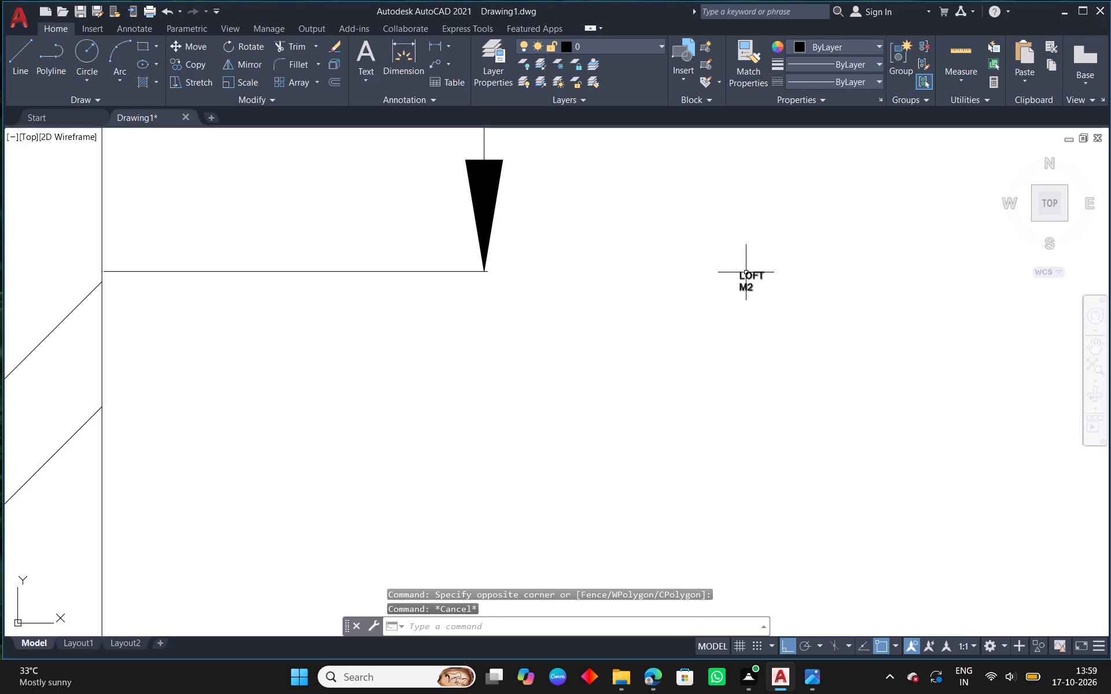
{"action": "left_click", "coordinate": [746, 272]}
{"action": "key", "text": "ctrl+1"}
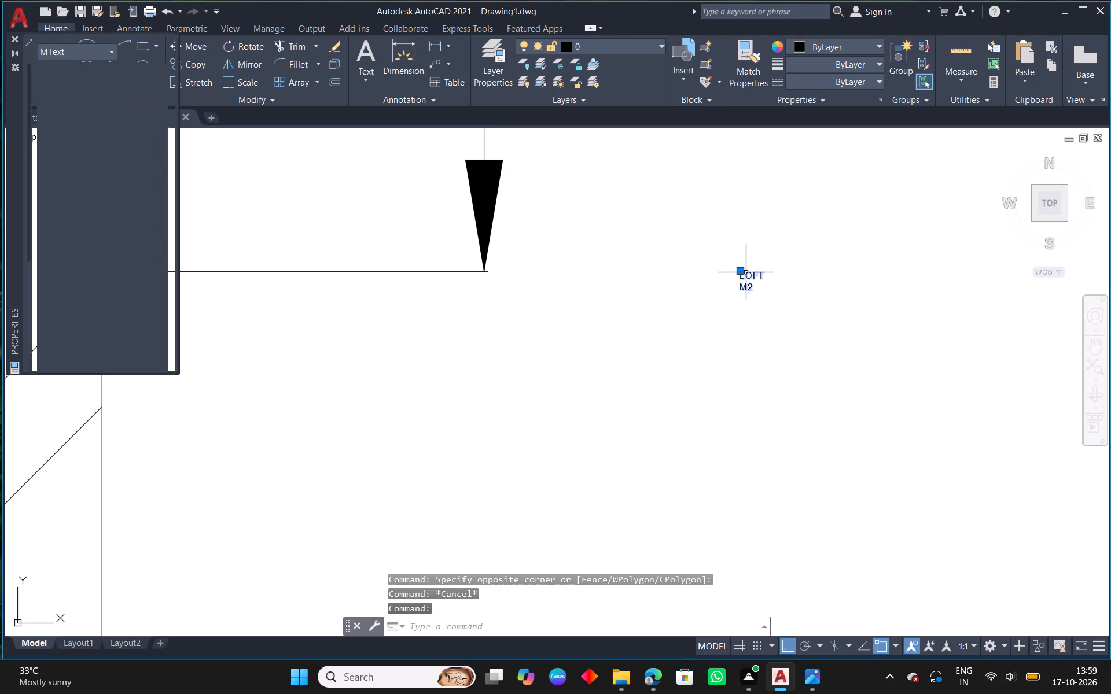
{"action": "left_click", "coordinate": [127, 331]}
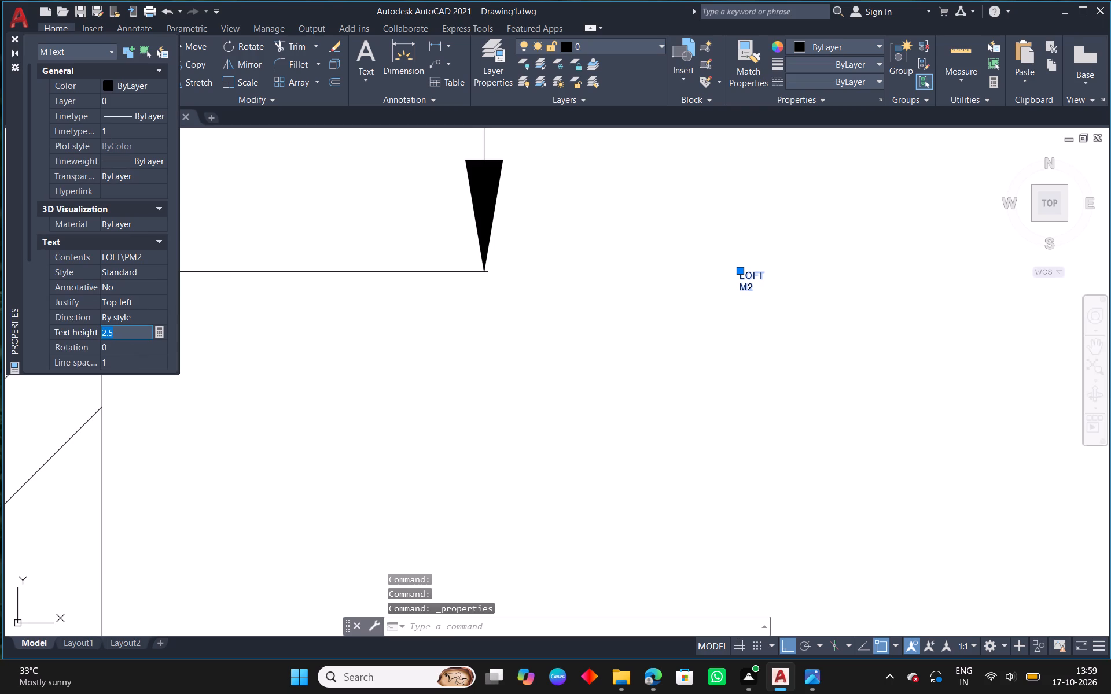
{"action": "key", "text": "BackSpace"}
{"action": "type", "text": "50"}
{"action": "key", "text": "Return"}
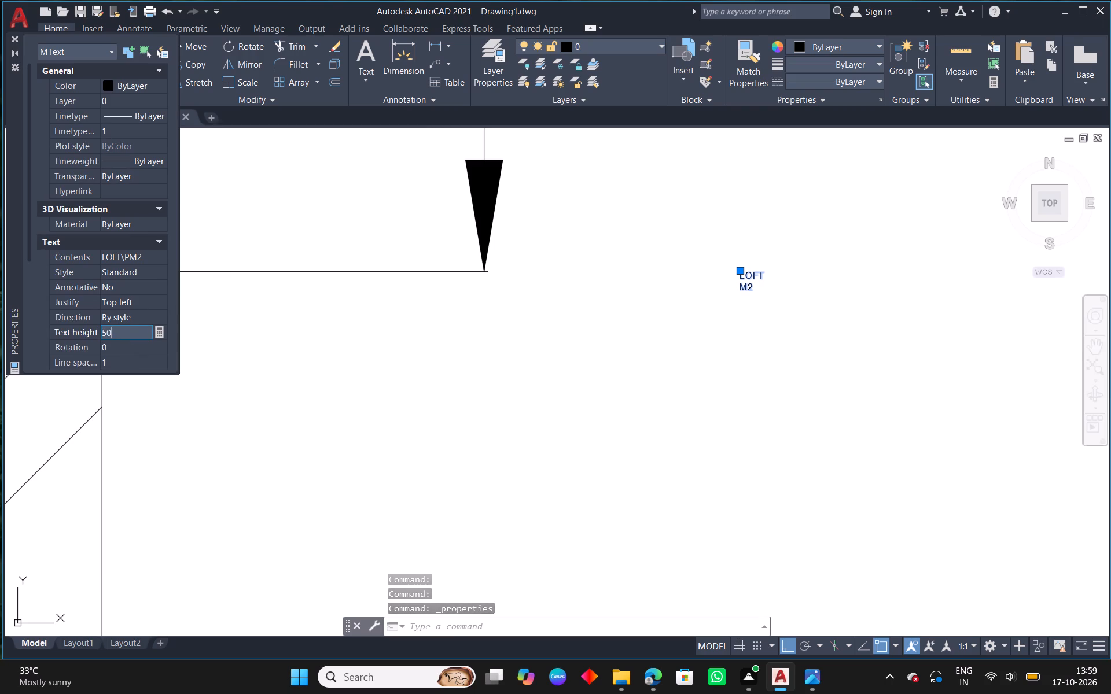
Turn Ortho off and move the LOFT M2 label inside the side view's loft cabinet rectangle.
{"action": "key", "text": "Escape"}
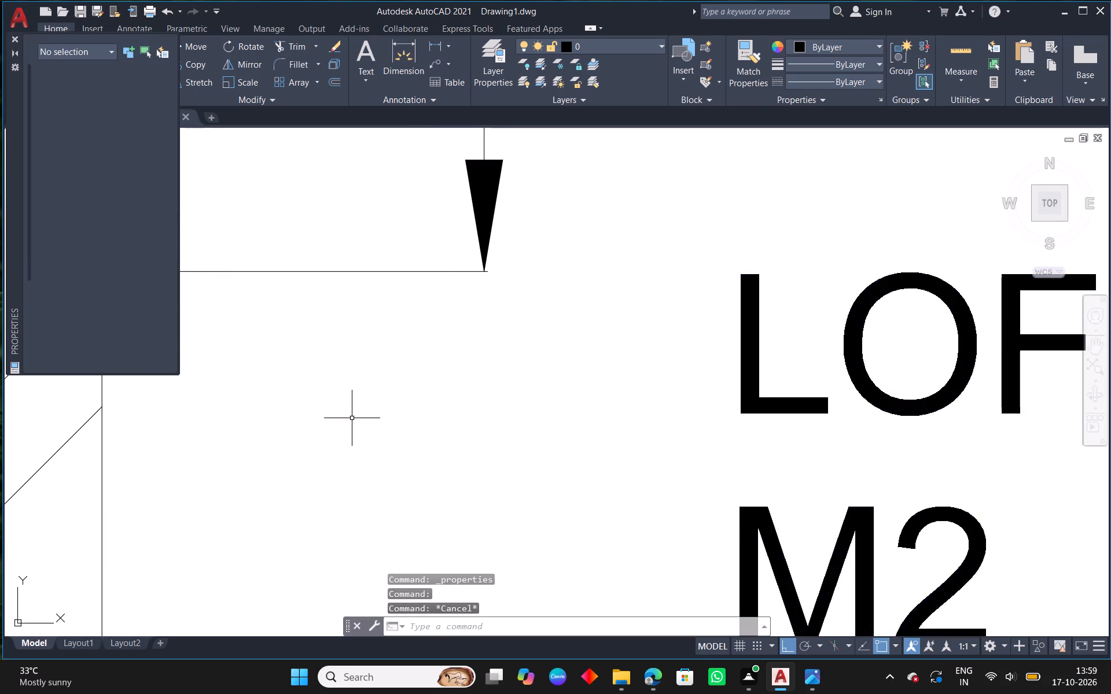
{"action": "scroll", "coordinate": [351, 415], "scroll_direction": "down", "scroll_amount": 5}
{"action": "middle_click_drag", "start_coordinate": [385, 477], "coordinate": [616, 440]}
{"action": "scroll", "coordinate": [616, 440], "scroll_direction": "down", "scroll_amount": 1}
{"action": "key", "text": "Escape"}
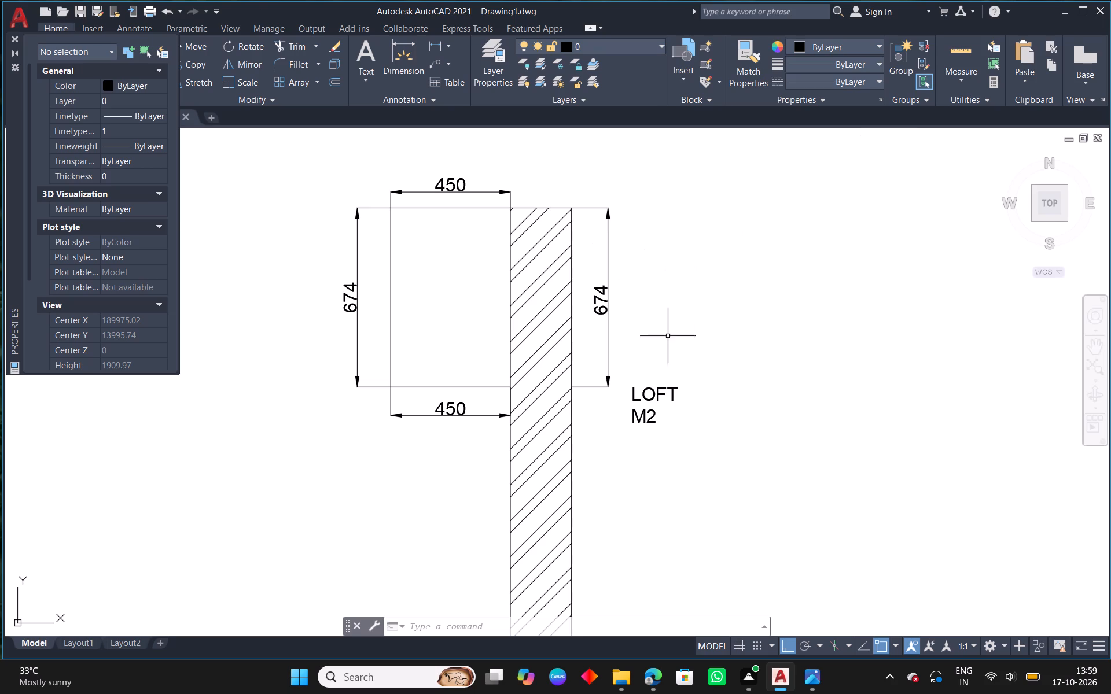
{"action": "left_click", "coordinate": [657, 393]}
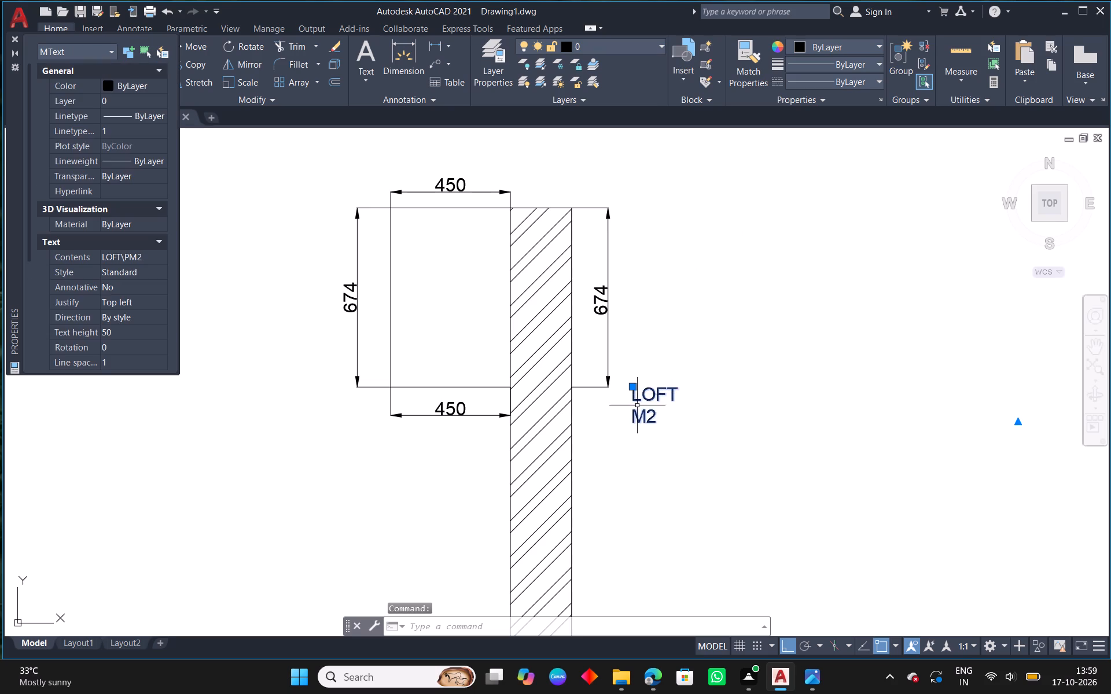
{"action": "left_click", "coordinate": [631, 385]}
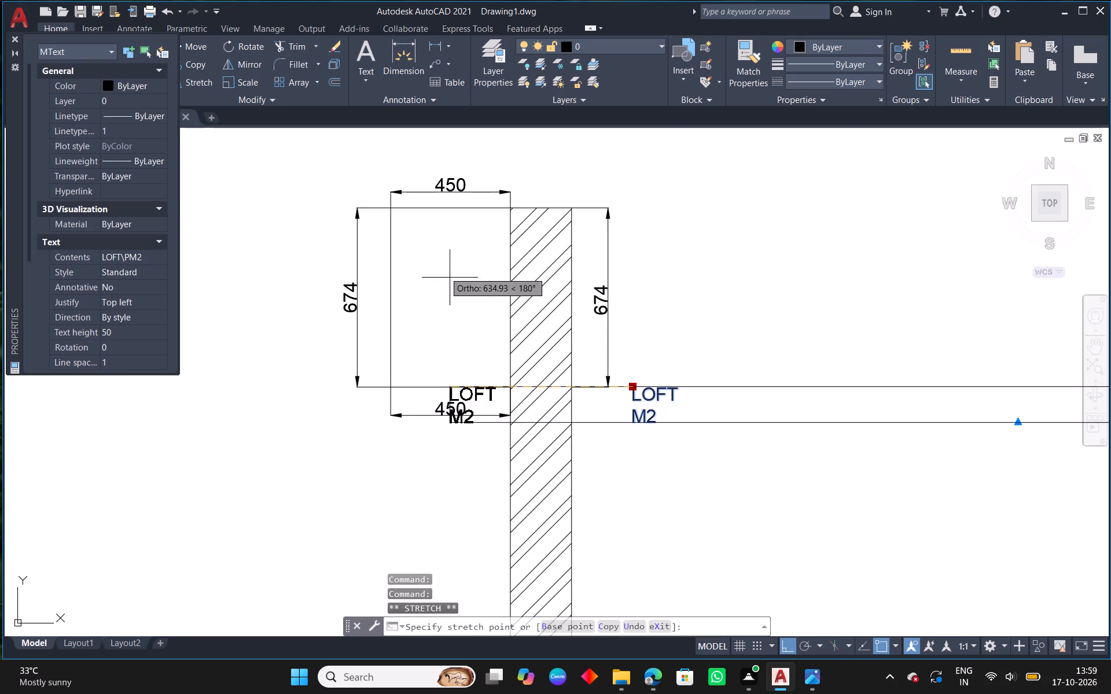
{"action": "left_click", "coordinate": [788, 646]}
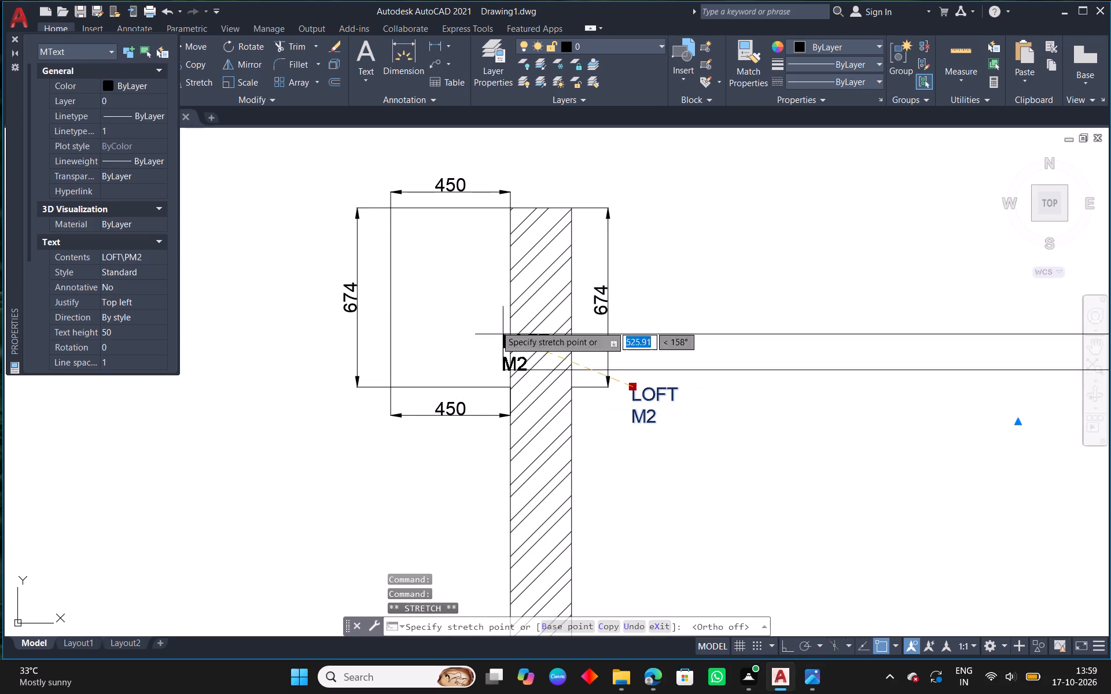
{"action": "scroll", "coordinate": [437, 285], "scroll_direction": "up", "scroll_amount": 1}
{"action": "left_click", "coordinate": [406, 298]}
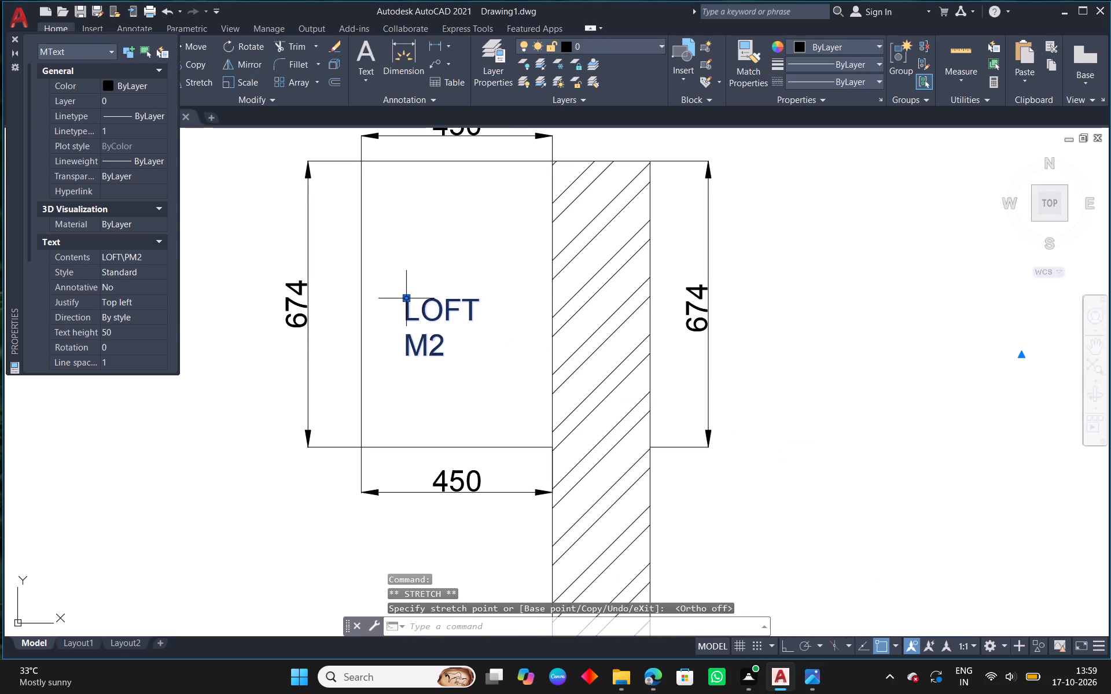
{"action": "key", "text": "Escape"}
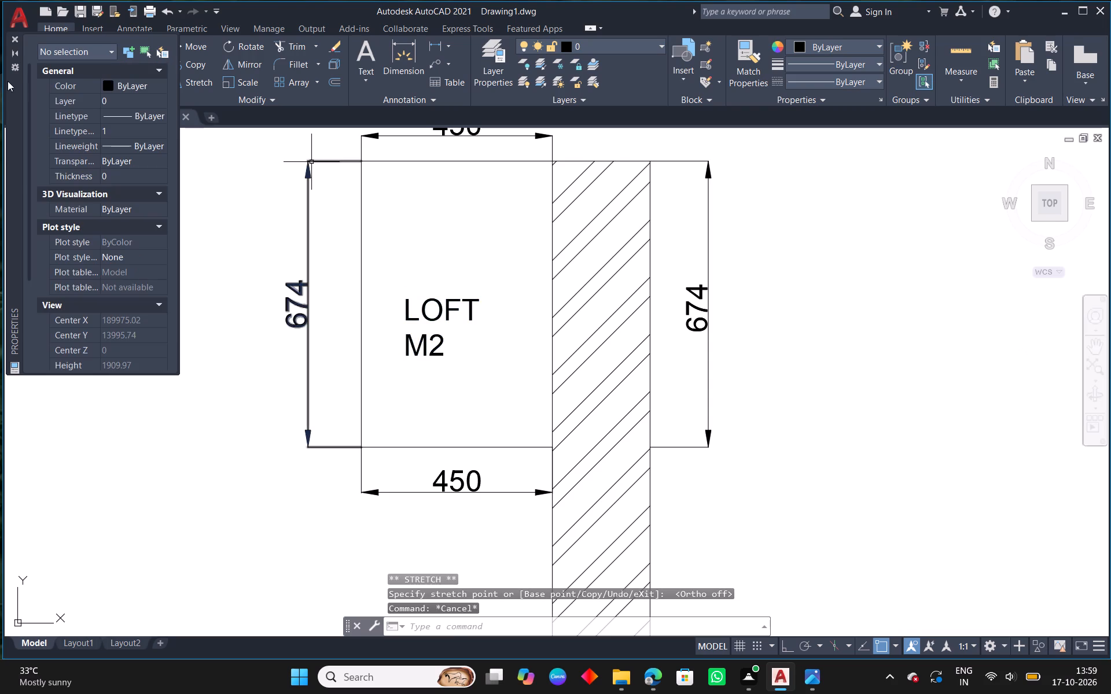
Close the Properties palette.
{"action": "left_click", "coordinate": [18, 40]}
{"action": "left_click", "coordinate": [84, 27]}
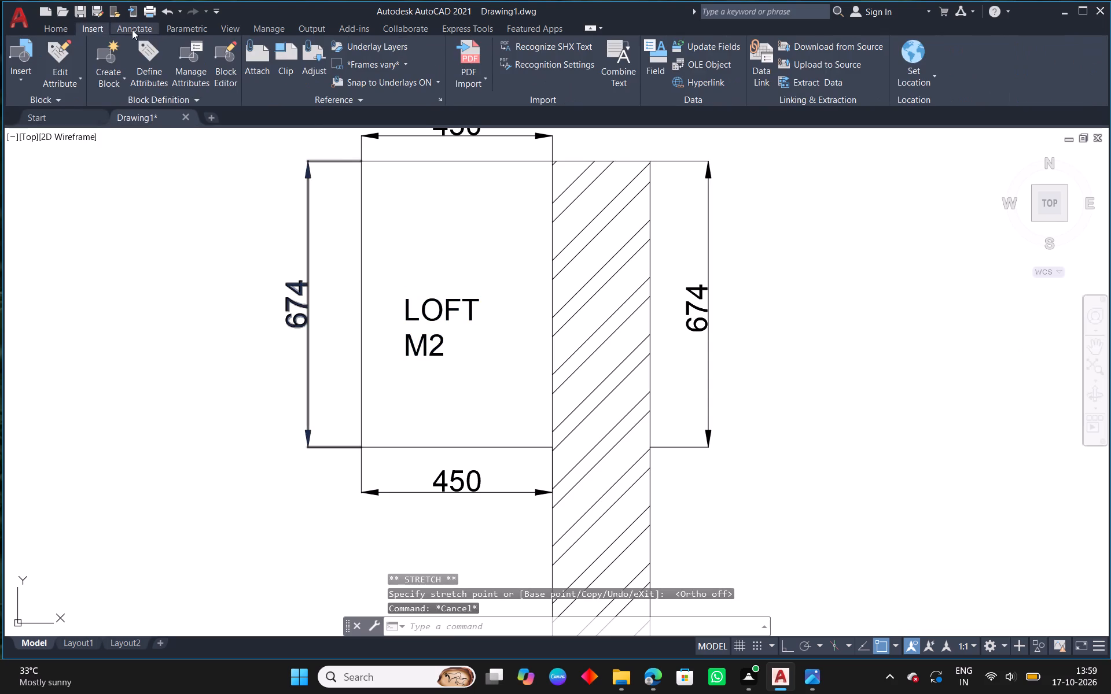
{"action": "left_click", "coordinate": [132, 29]}
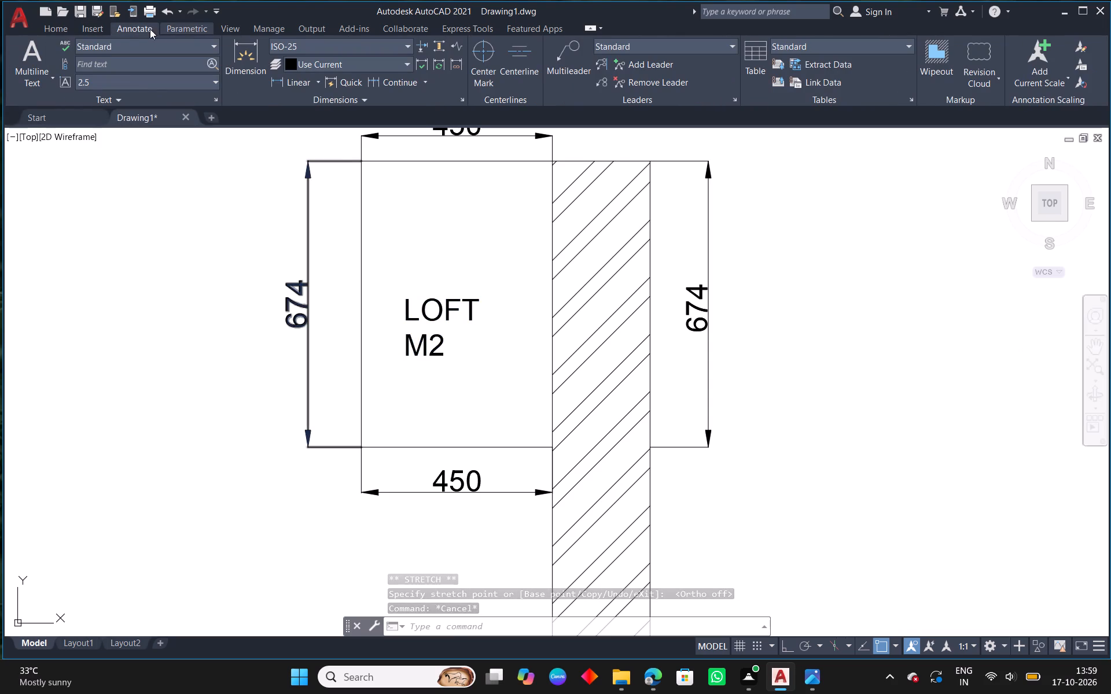
{"action": "left_click", "coordinate": [58, 34]}
{"action": "scroll", "coordinate": [523, 379], "scroll_direction": "down", "scroll_amount": 2}
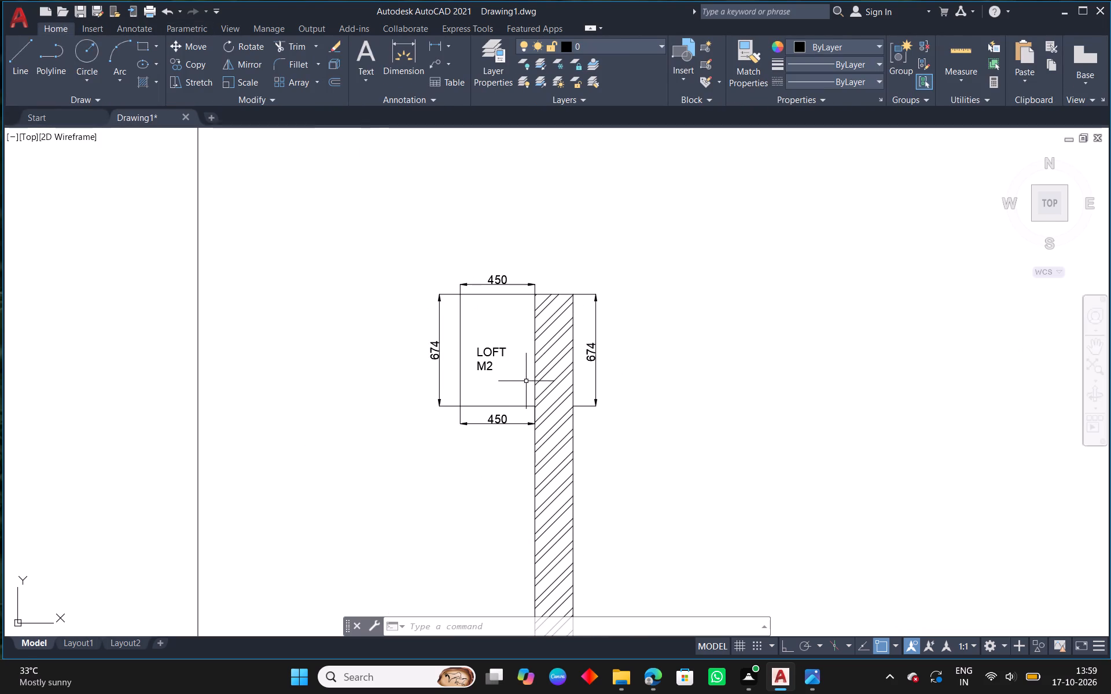
{"action": "key", "text": "Escape"}
Dimension the vertical gap between the base cabinet's top and the loft cabinet's bottom, placing the dimension line outside the hatched wall.
{"action": "middle_click_drag", "start_coordinate": [719, 403], "coordinate": [783, 273]}
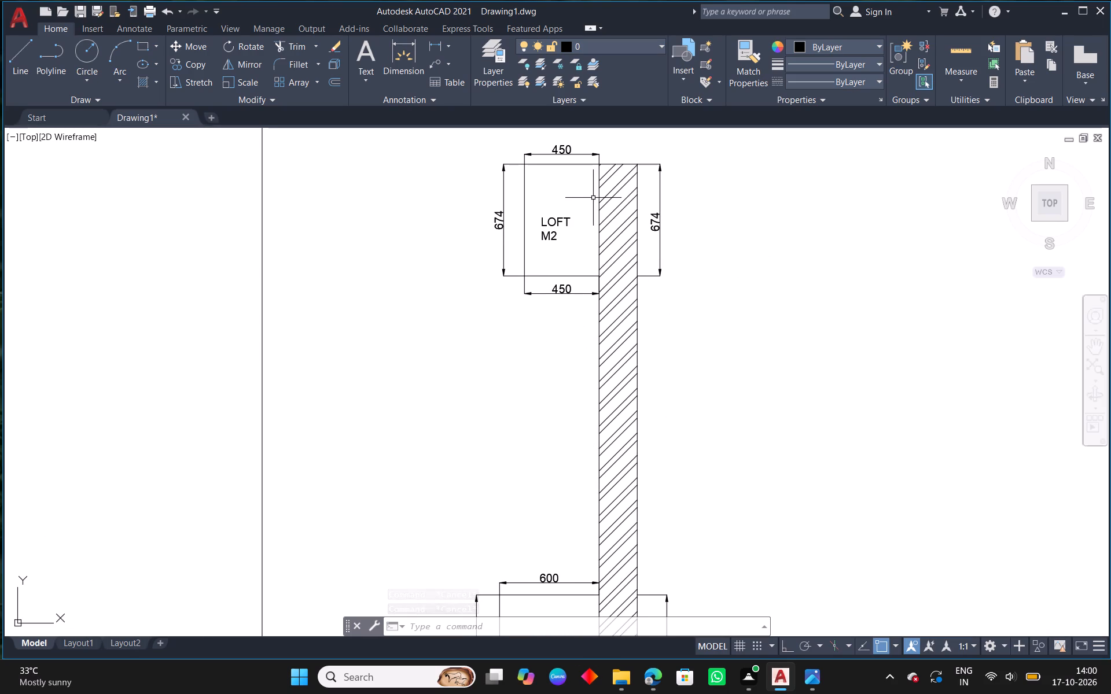
{"action": "scroll", "coordinate": [597, 323], "scroll_direction": "down", "scroll_amount": 1}
{"action": "middle_click_drag", "start_coordinate": [793, 407], "coordinate": [810, 324]}
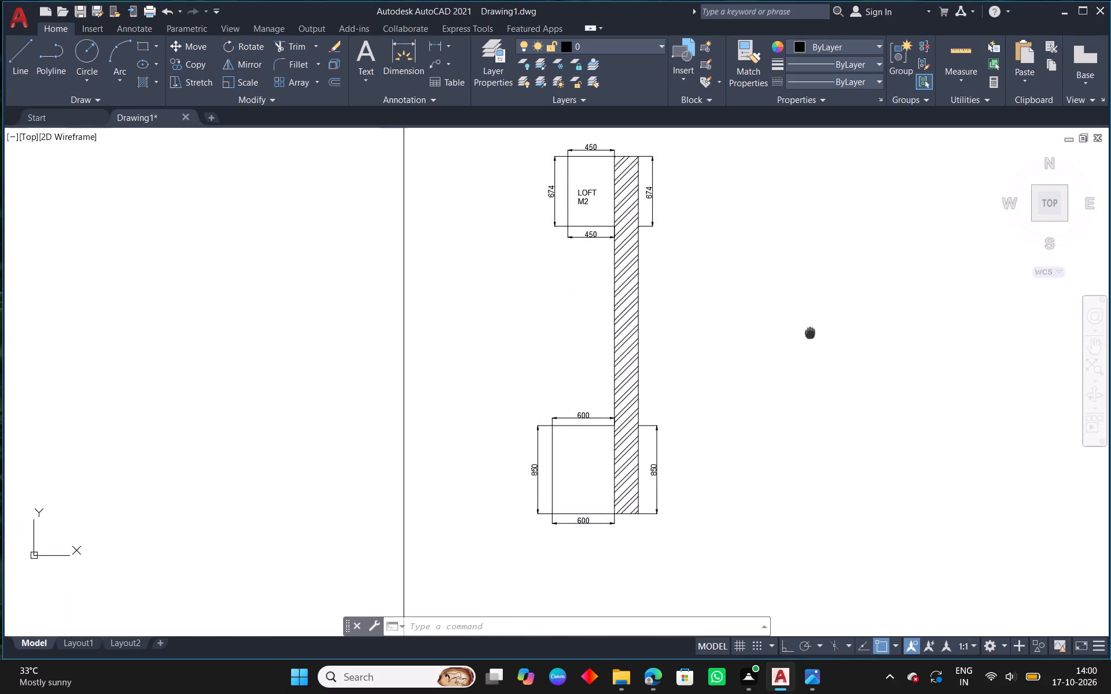
{"action": "middle_click_drag", "start_coordinate": [810, 324], "coordinate": [811, 319]}
{"action": "scroll", "coordinate": [811, 319], "scroll_direction": "down", "scroll_amount": 1}
{"action": "middle_click_drag", "start_coordinate": [704, 431], "coordinate": [722, 397]}
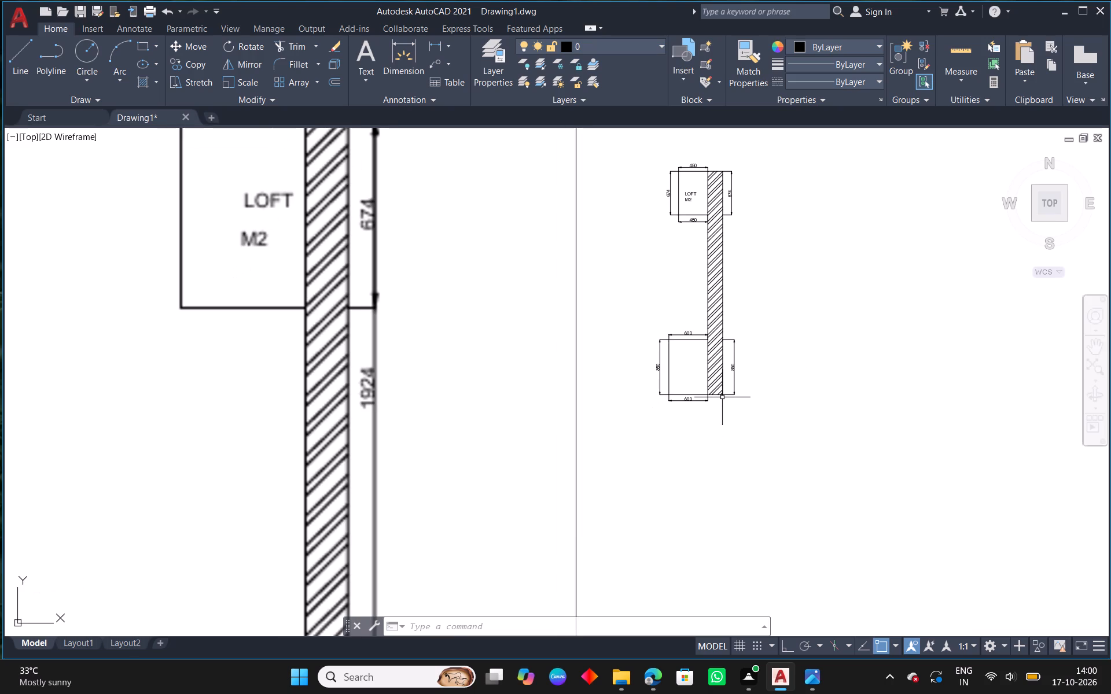
{"action": "scroll", "coordinate": [764, 287], "scroll_direction": "up", "scroll_amount": 1}
{"action": "middle_click_drag", "start_coordinate": [770, 280], "coordinate": [737, 354]}
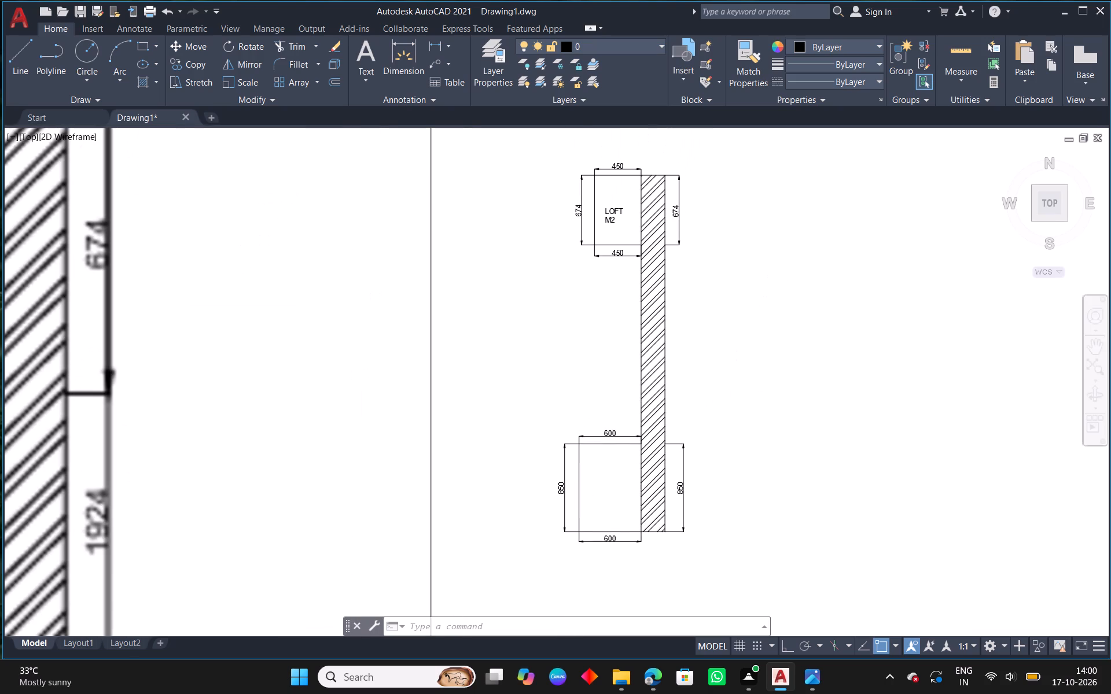
{"action": "left_click", "coordinate": [407, 65]}
{"action": "scroll", "coordinate": [654, 504], "scroll_direction": "up", "scroll_amount": 2}
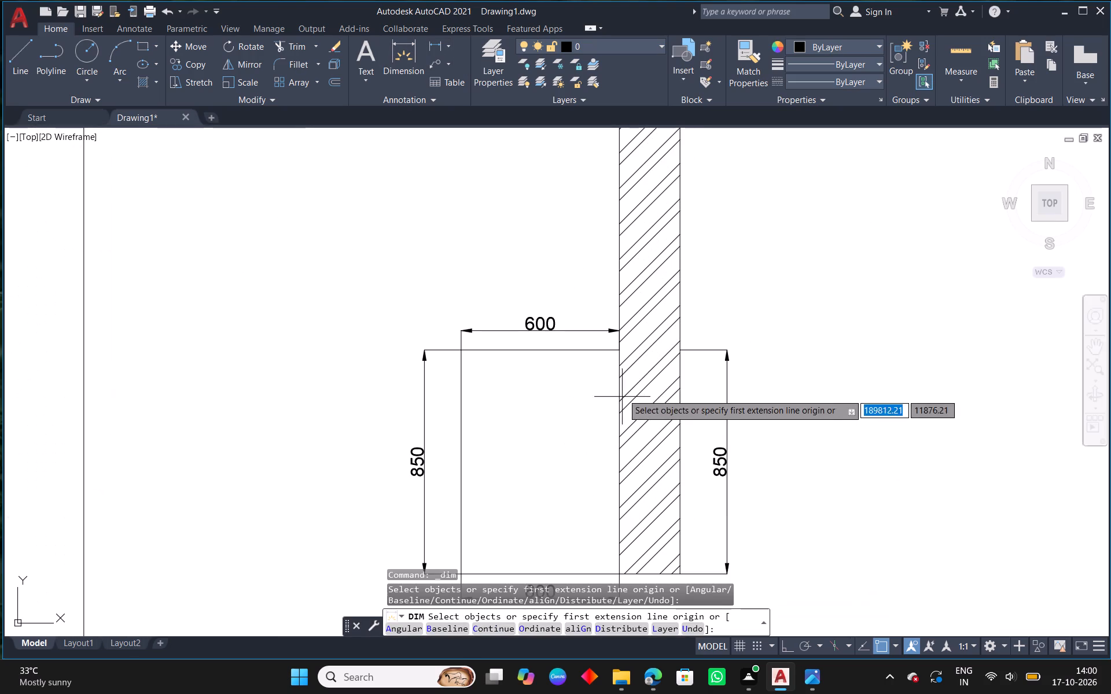
{"action": "left_click", "coordinate": [620, 351]}
{"action": "middle_click_drag", "start_coordinate": [612, 153], "coordinate": [576, 527]}
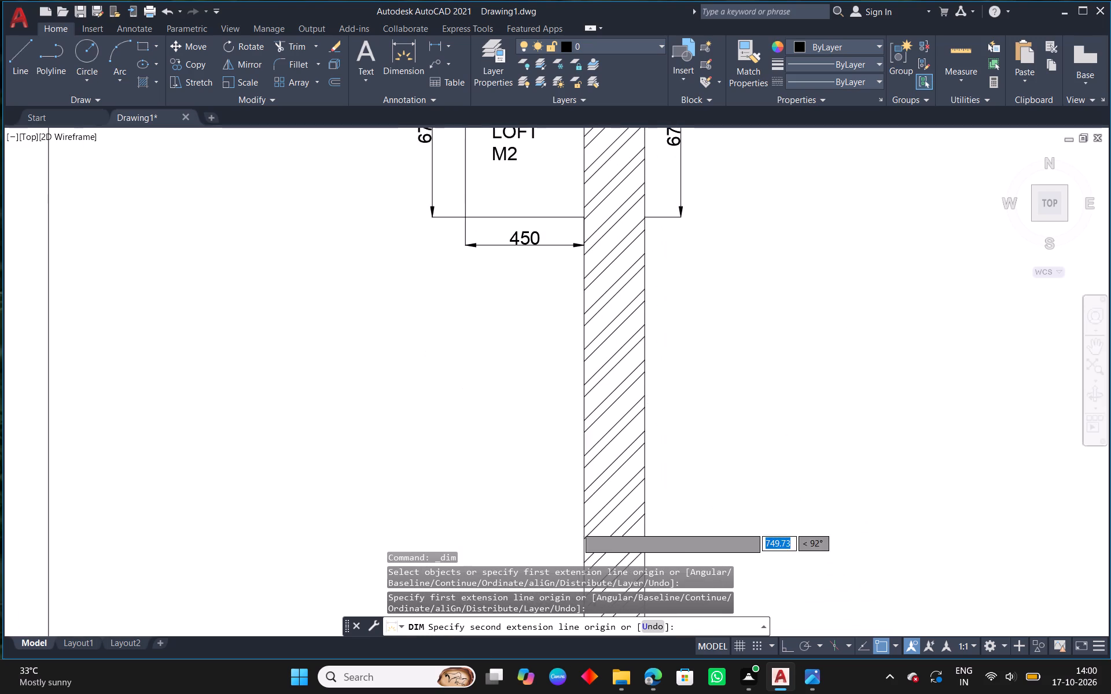
{"action": "left_click", "coordinate": [584, 214]}
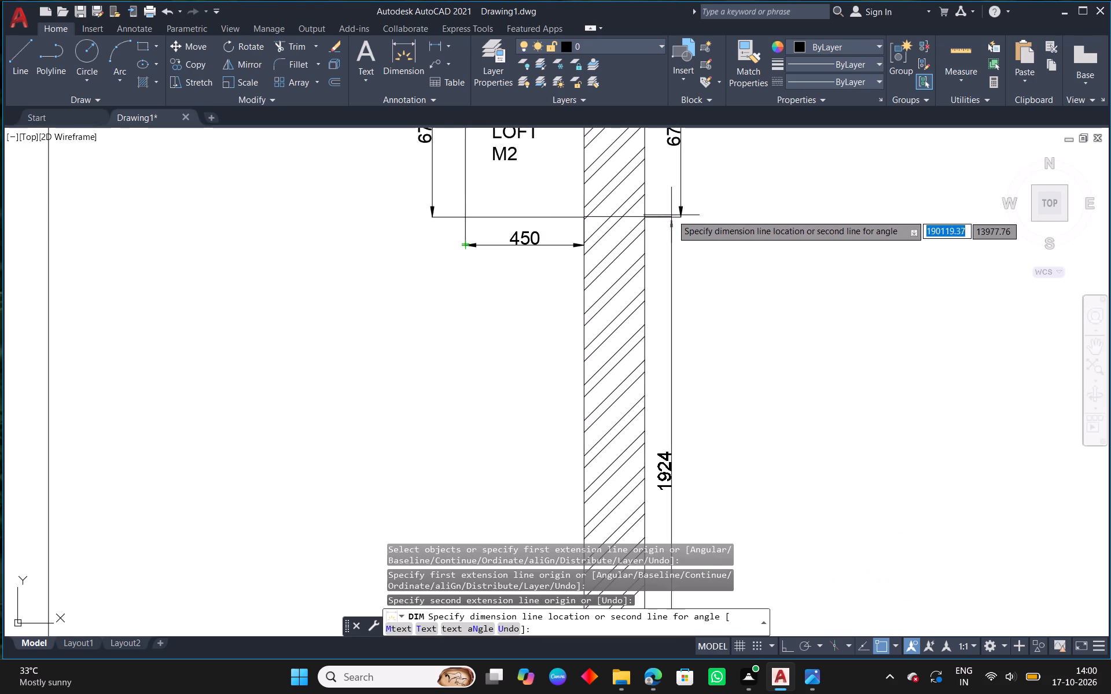
{"action": "left_click", "coordinate": [685, 215]}
{"action": "scroll", "coordinate": [653, 286], "scroll_direction": "down", "scroll_amount": 2}
{"action": "middle_click_drag", "start_coordinate": [730, 380], "coordinate": [700, 223]}
{"action": "right_click", "coordinate": [683, 231]}
{"action": "left_click", "coordinate": [733, 243]}
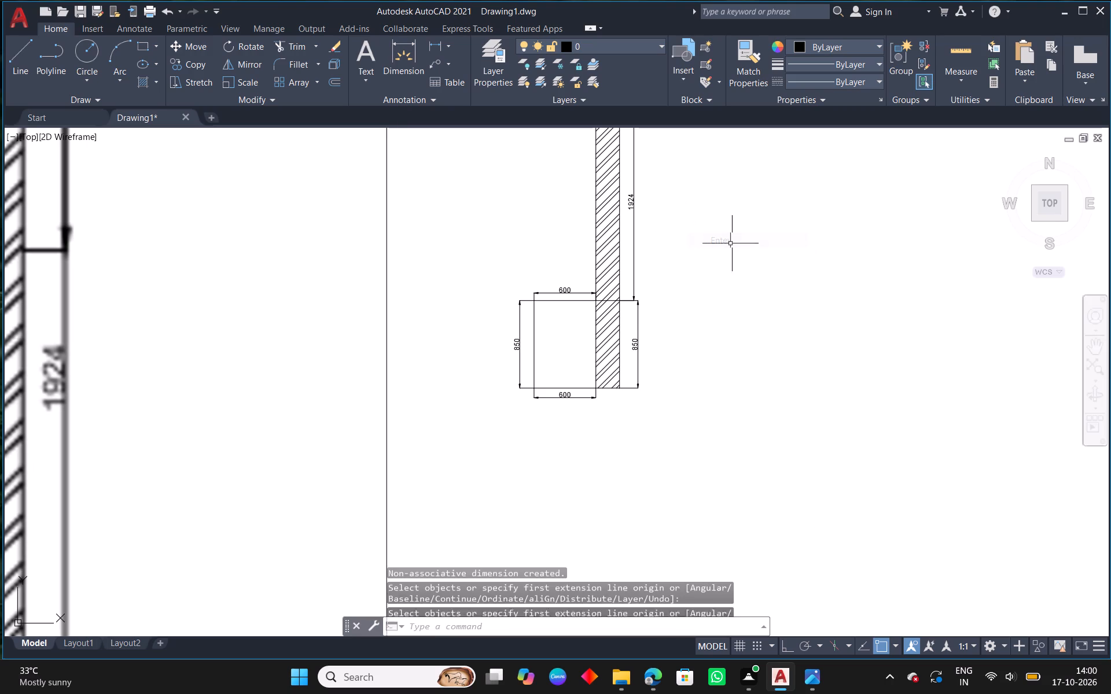
Move the gap dimension's lower extension-line origin onto the hatched wall's outer face.
{"action": "scroll", "coordinate": [628, 286], "scroll_direction": "up", "scroll_amount": 3}
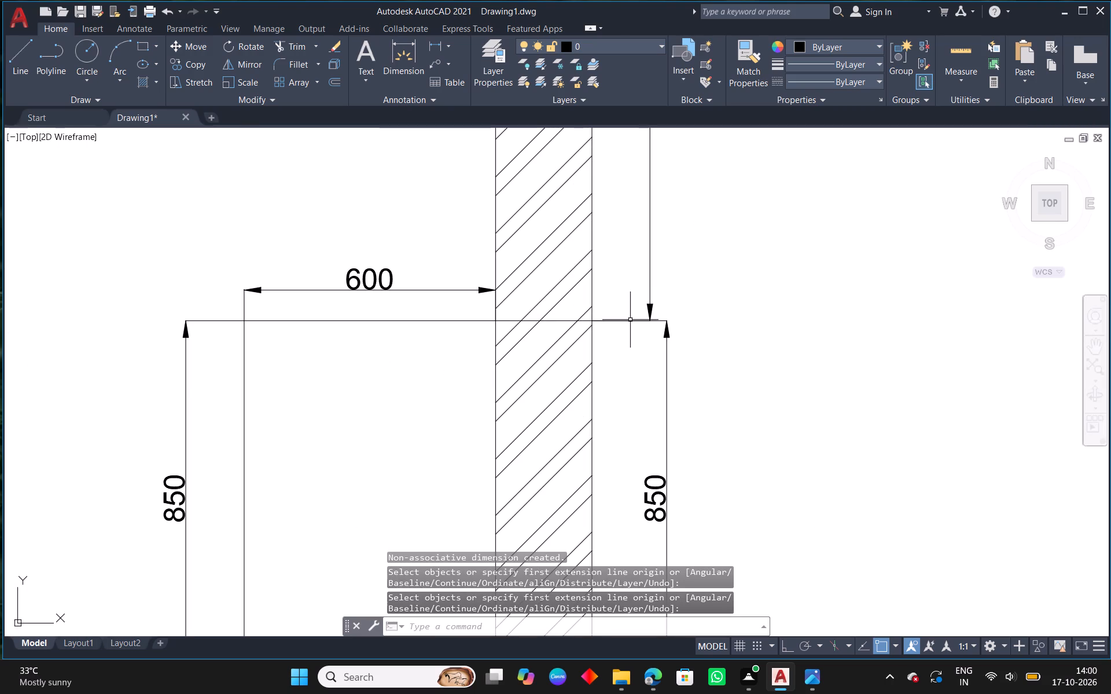
{"action": "left_click", "coordinate": [630, 320]}
{"action": "scroll", "coordinate": [487, 325], "scroll_direction": "up", "scroll_amount": 1}
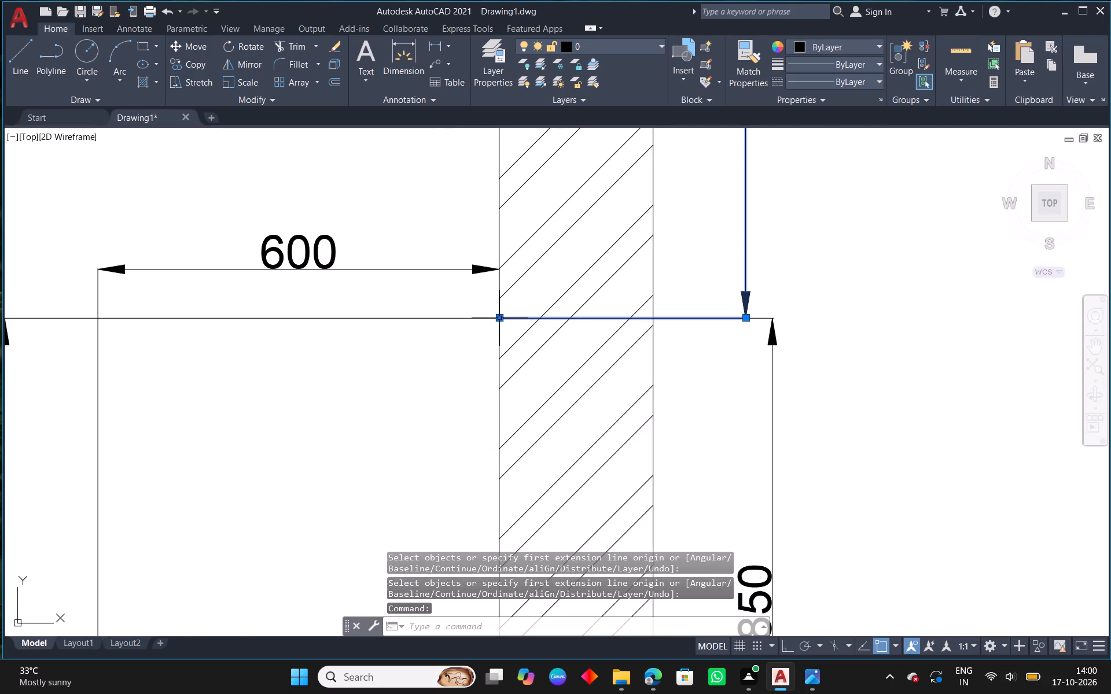
{"action": "left_click", "coordinate": [502, 320]}
{"action": "left_click", "coordinate": [653, 317]}
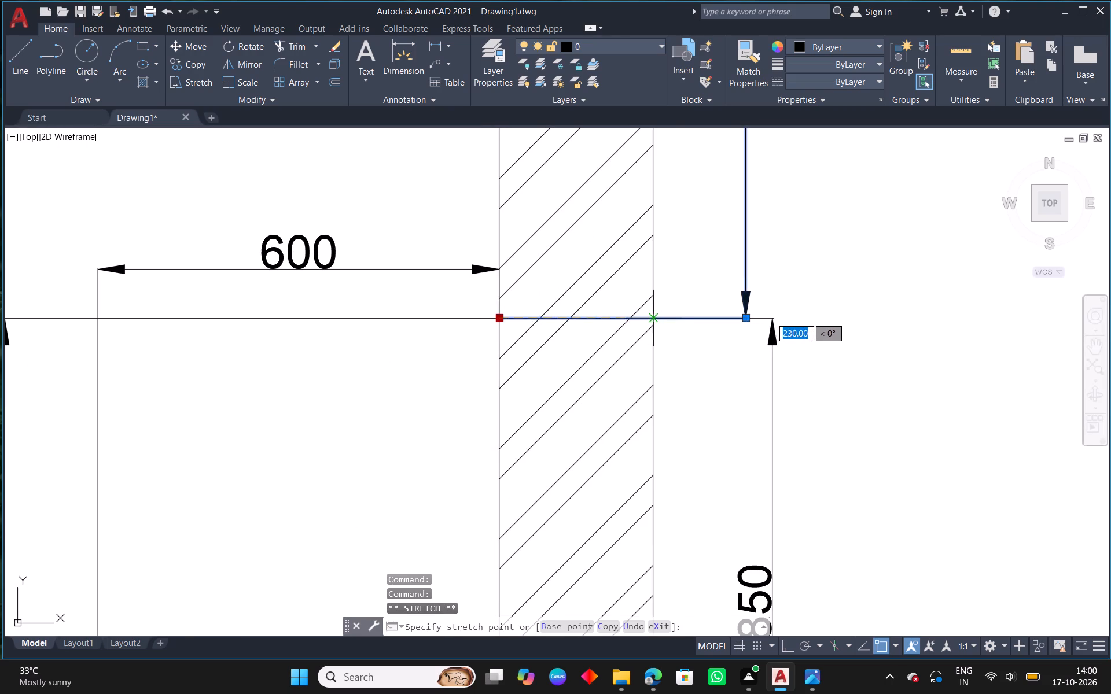
Align the base cabinet's outer 850 dimension line with the gap dimension line beside the hatched wall.
{"action": "scroll", "coordinate": [621, 283], "scroll_direction": "down", "scroll_amount": 3}
{"action": "scroll", "coordinate": [639, 330], "scroll_direction": "up", "scroll_amount": 3}
{"action": "scroll", "coordinate": [704, 180], "scroll_direction": "up", "scroll_amount": 1}
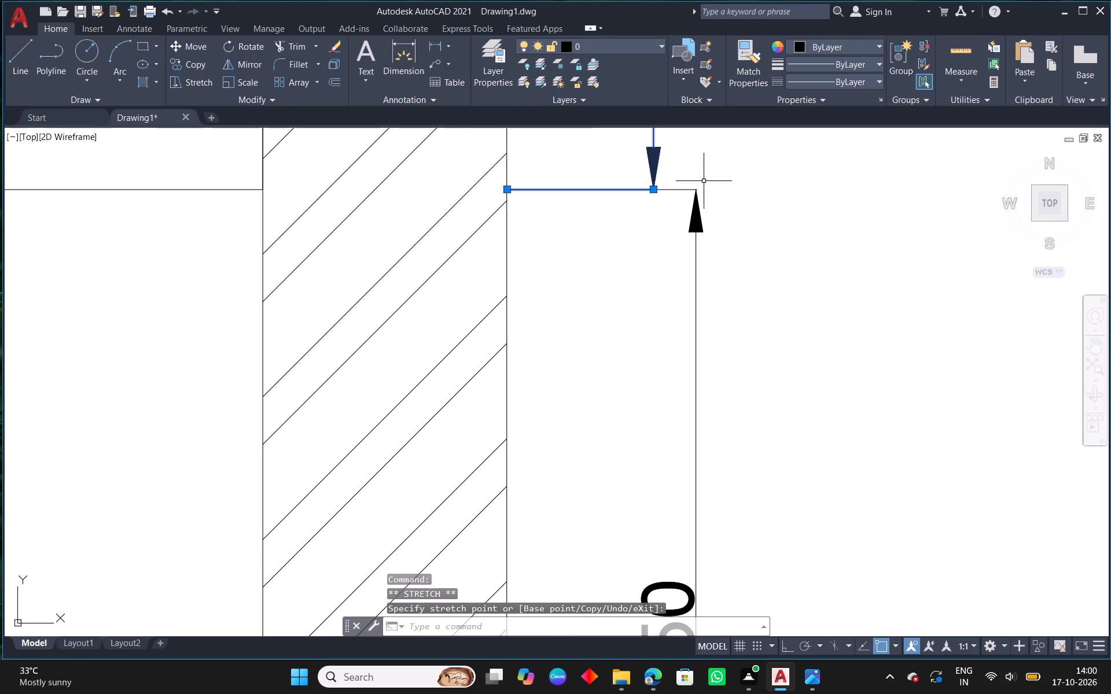
{"action": "left_click", "coordinate": [699, 204]}
{"action": "scroll", "coordinate": [690, 192], "scroll_direction": "up", "scroll_amount": 1}
{"action": "left_click", "coordinate": [698, 187]}
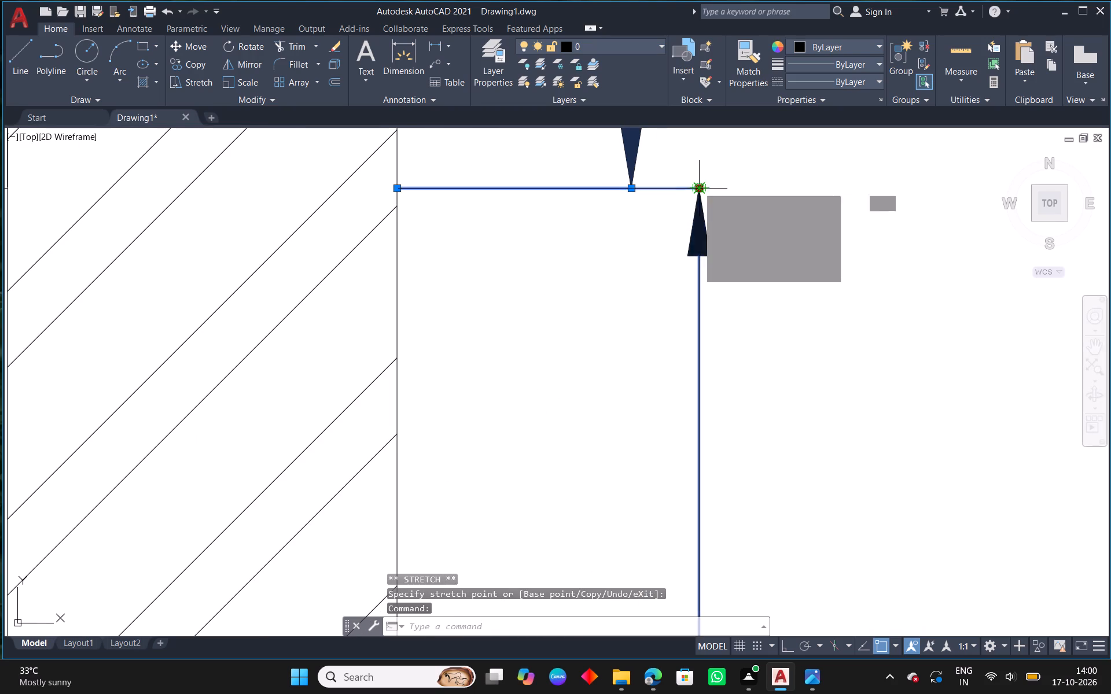
{"action": "left_click", "coordinate": [630, 189]}
{"action": "scroll", "coordinate": [727, 282], "scroll_direction": "down", "scroll_amount": 6}
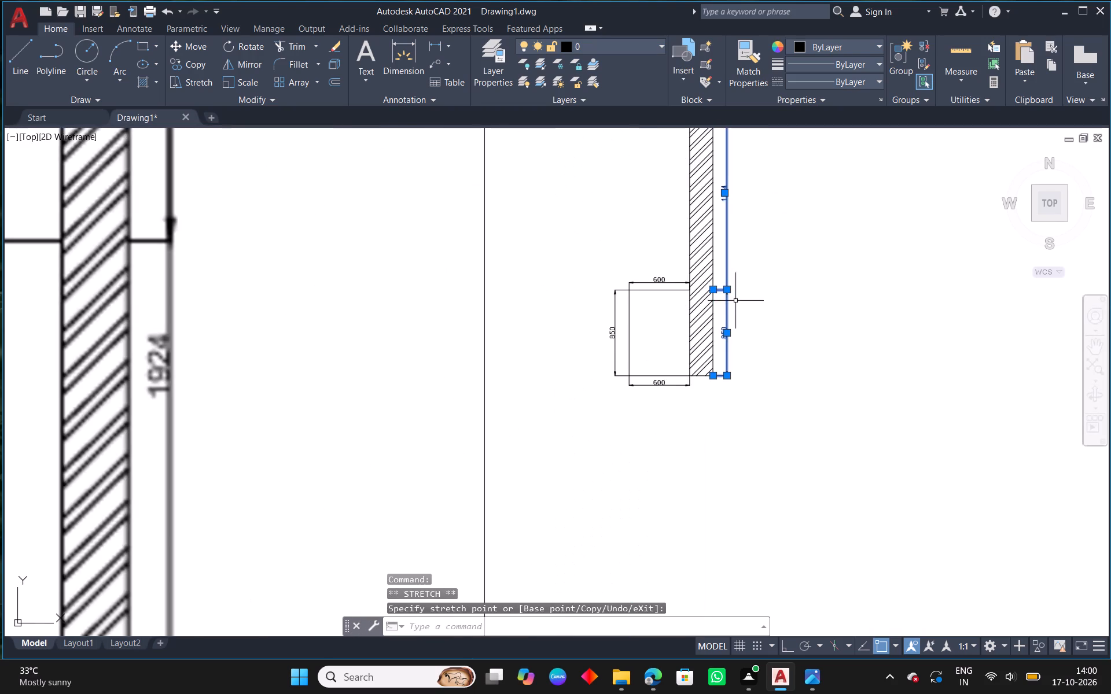
Align the gap dimension line with the arrow tip of the loft cabinet's outer 674 dimension.
{"action": "middle_click_drag", "start_coordinate": [744, 219], "coordinate": [731, 549]}
{"action": "scroll", "coordinate": [690, 430], "scroll_direction": "up", "scroll_amount": 3}
{"action": "scroll", "coordinate": [860, 434], "scroll_direction": "up", "scroll_amount": 2}
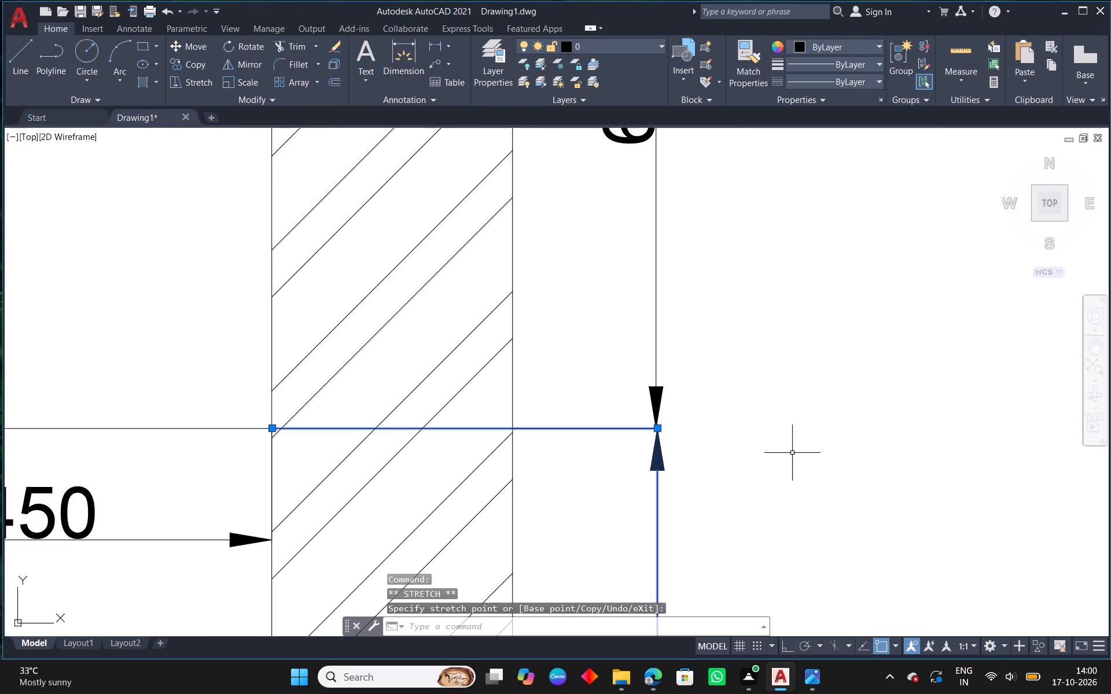
{"action": "scroll", "coordinate": [660, 438], "scroll_direction": "up", "scroll_amount": 5}
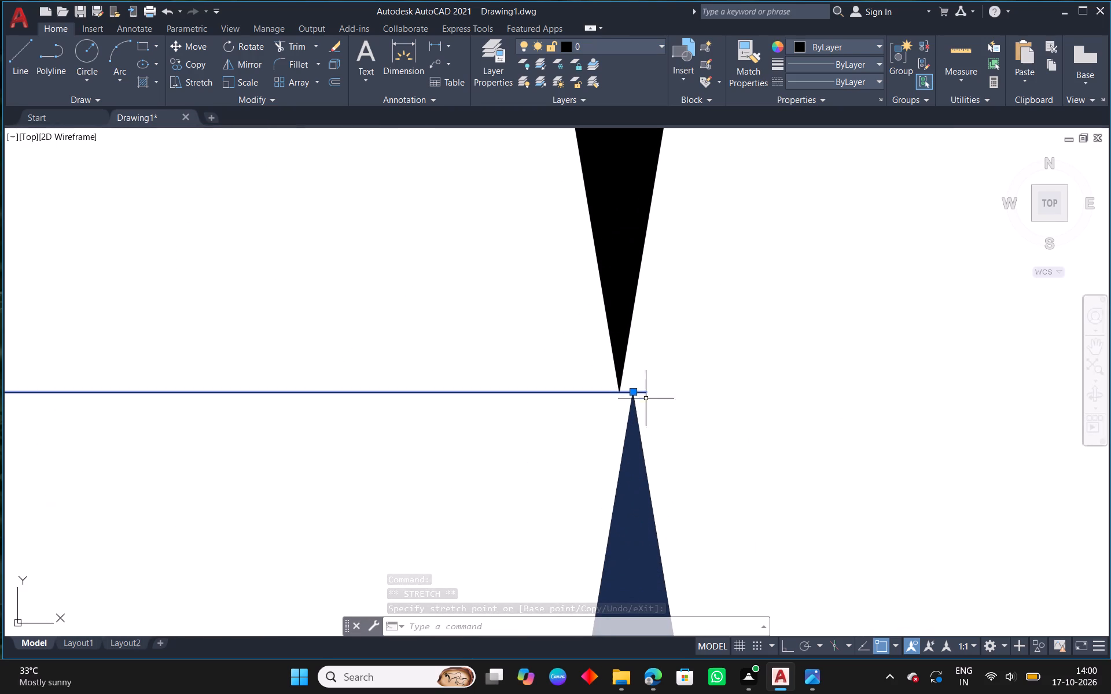
{"action": "left_click", "coordinate": [636, 393]}
{"action": "left_click", "coordinate": [621, 393]}
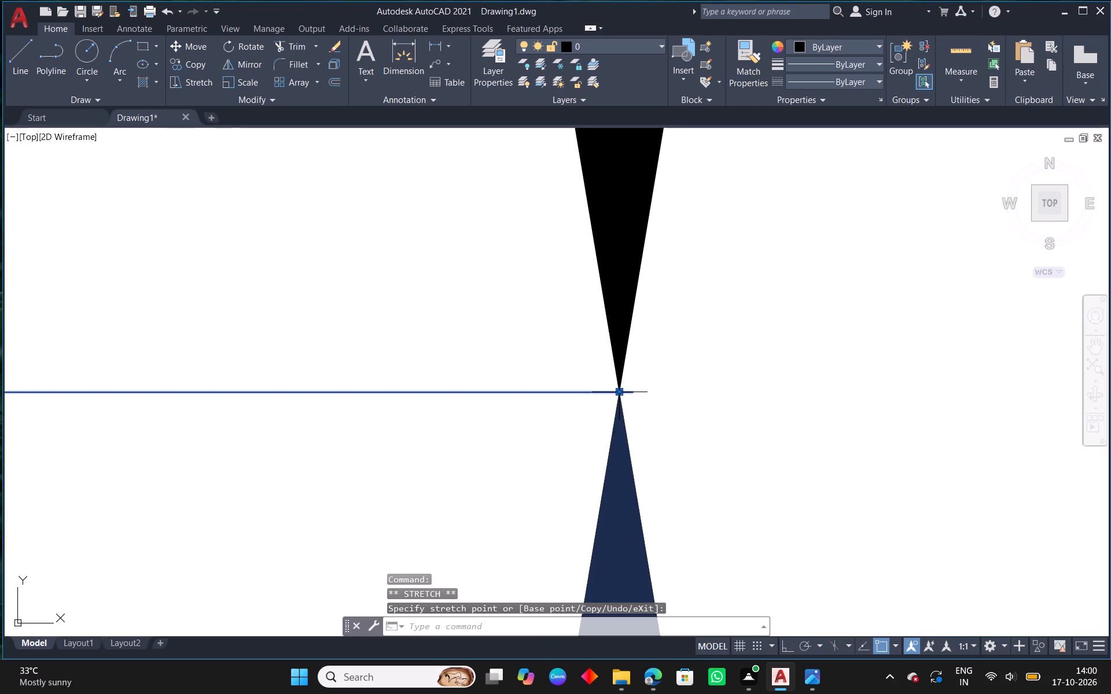
Move the gap dimension's upper extension-line origin onto the hatched wall's outer face and clear the selection.
{"action": "scroll", "coordinate": [686, 407], "scroll_direction": "down", "scroll_amount": 3}
{"action": "scroll", "coordinate": [484, 429], "scroll_direction": "down", "scroll_amount": 2}
{"action": "middle_click_drag", "start_coordinate": [466, 448], "coordinate": [592, 400]}
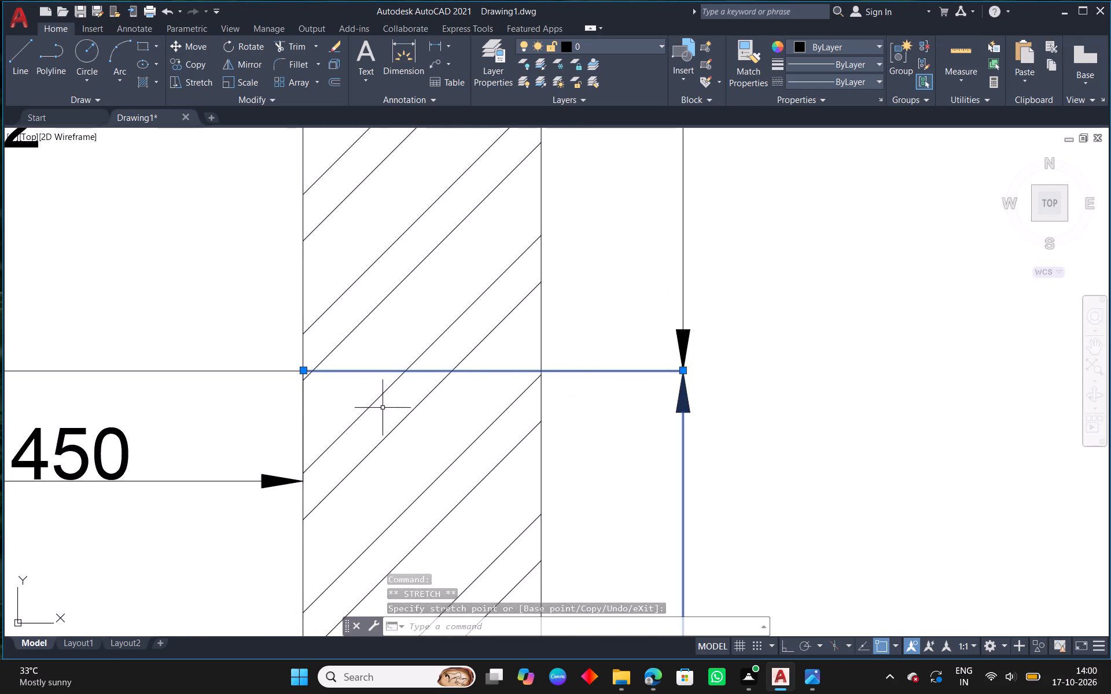
{"action": "left_click", "coordinate": [303, 372]}
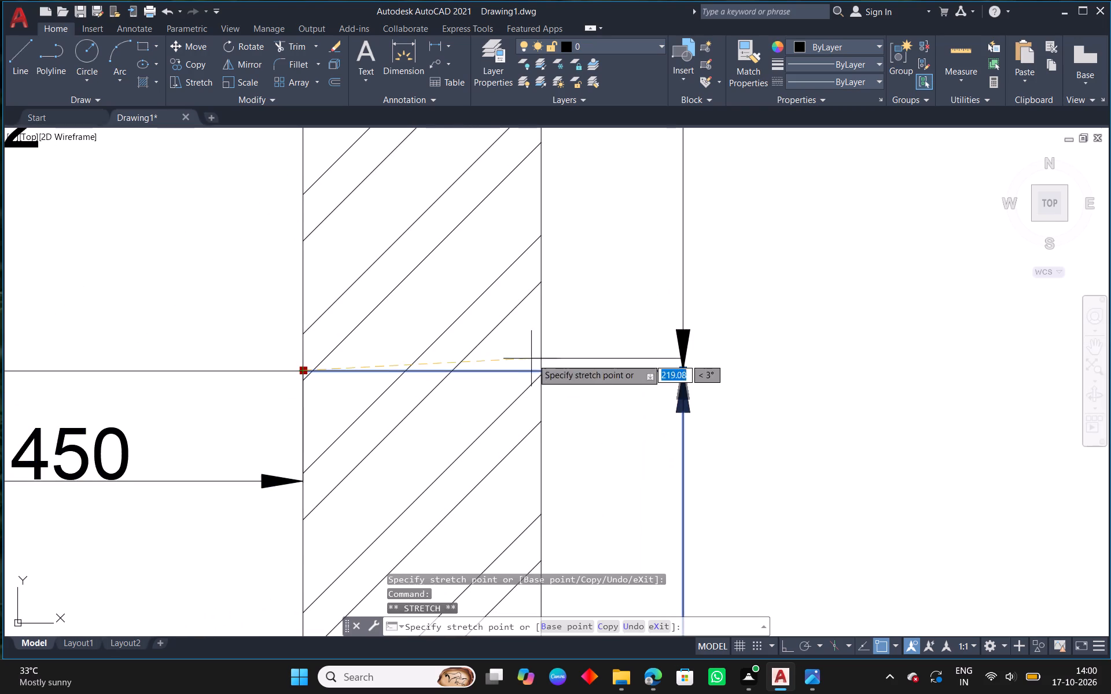
{"action": "left_click", "coordinate": [540, 371]}
{"action": "scroll", "coordinate": [588, 338], "scroll_direction": "down", "scroll_amount": 2}
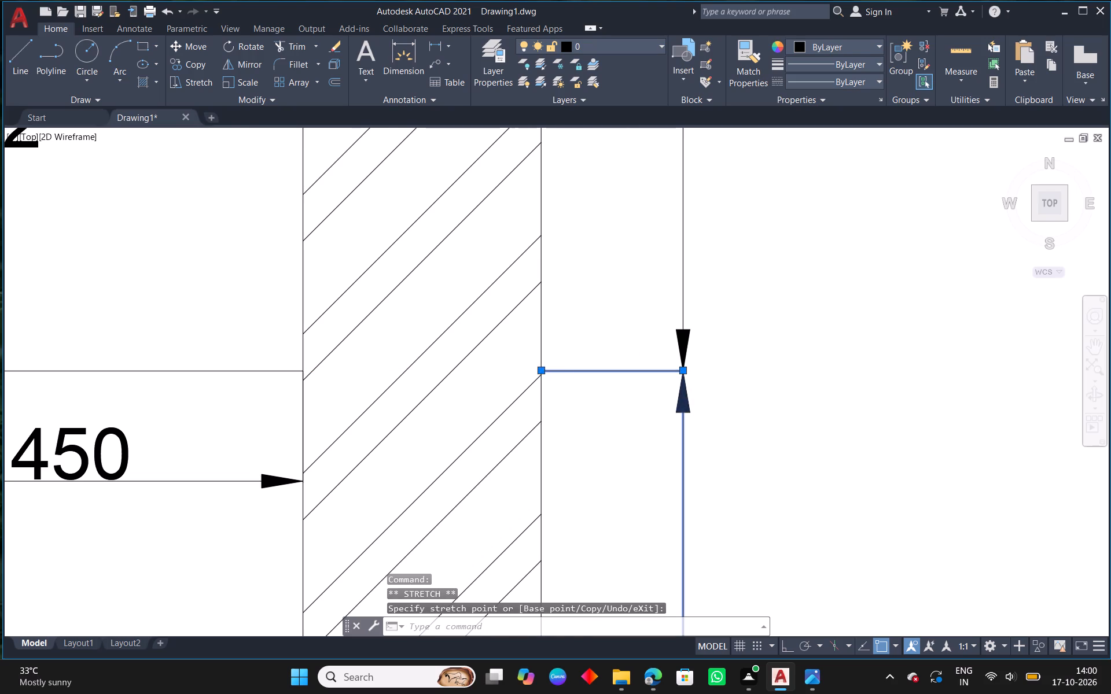
{"action": "scroll", "coordinate": [605, 339], "scroll_direction": "down", "scroll_amount": 4}
{"action": "middle_click_drag", "start_coordinate": [634, 456], "coordinate": [629, 371]}
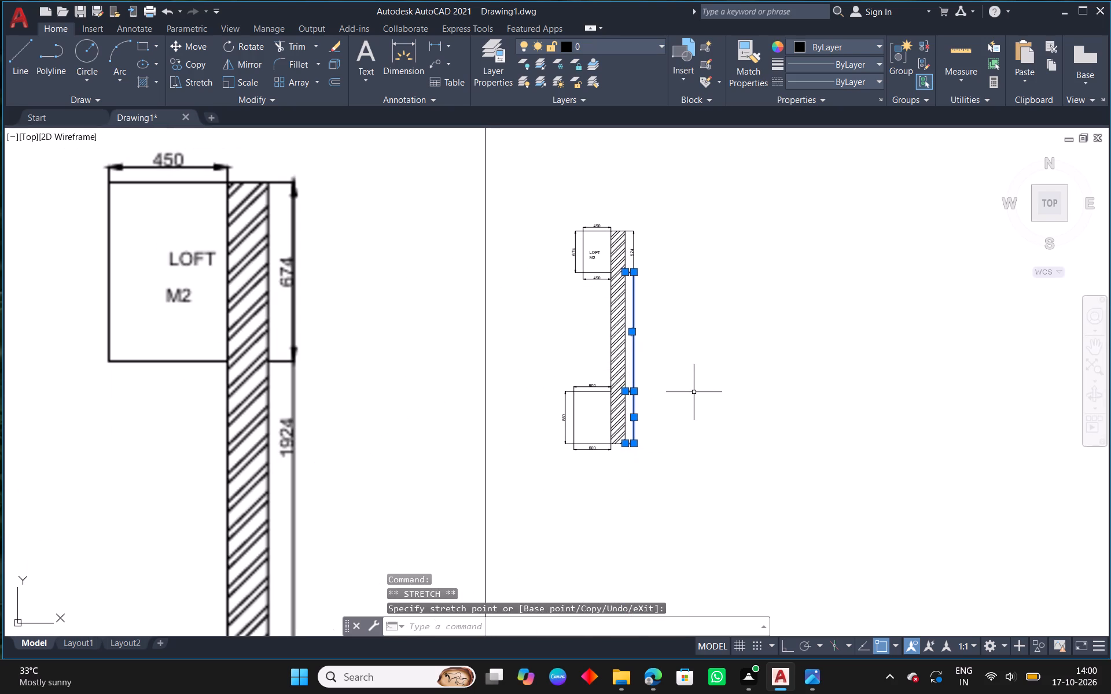
{"action": "right_click", "coordinate": [689, 379]}
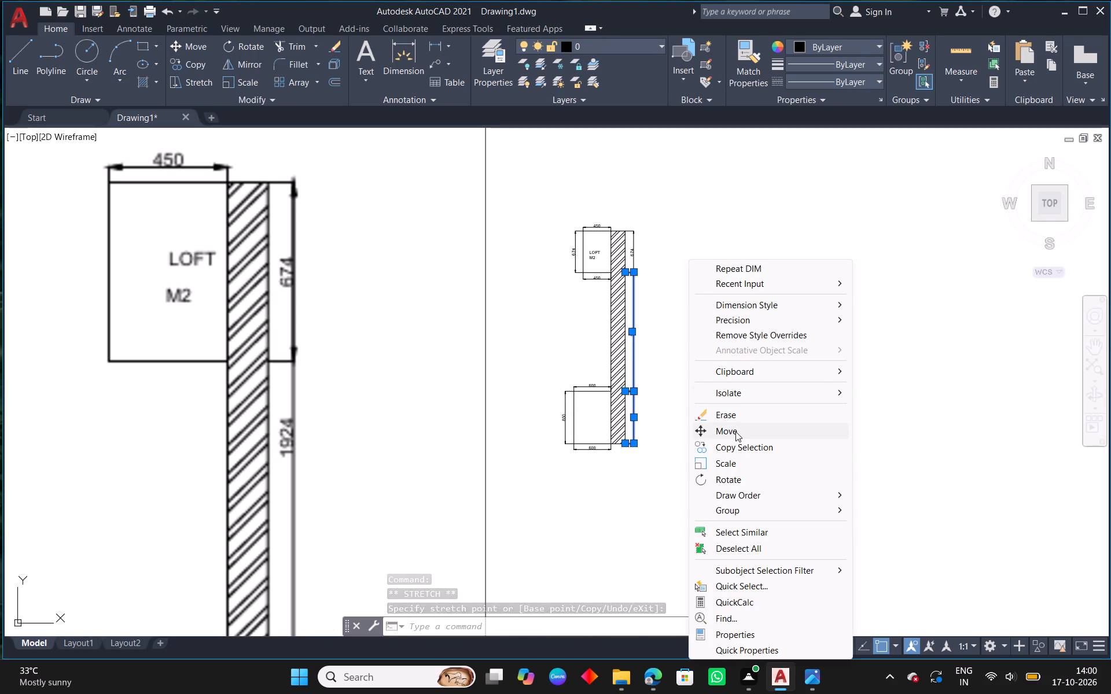
{"action": "key", "text": "Escape"}
{"action": "key", "text": "Escape"}
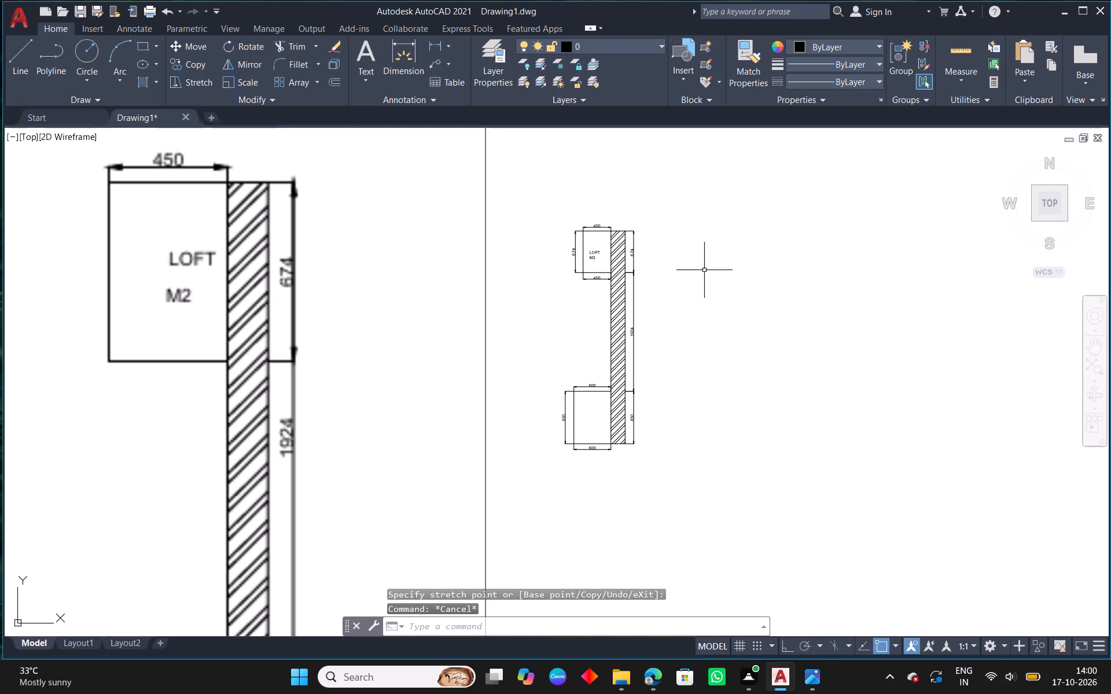
Save the drawing under the file name KICTHEN CC.
{"action": "left_click_drag", "start_coordinate": [693, 181], "coordinate": [691, 191]}
{"action": "left_click", "coordinate": [514, 561]}
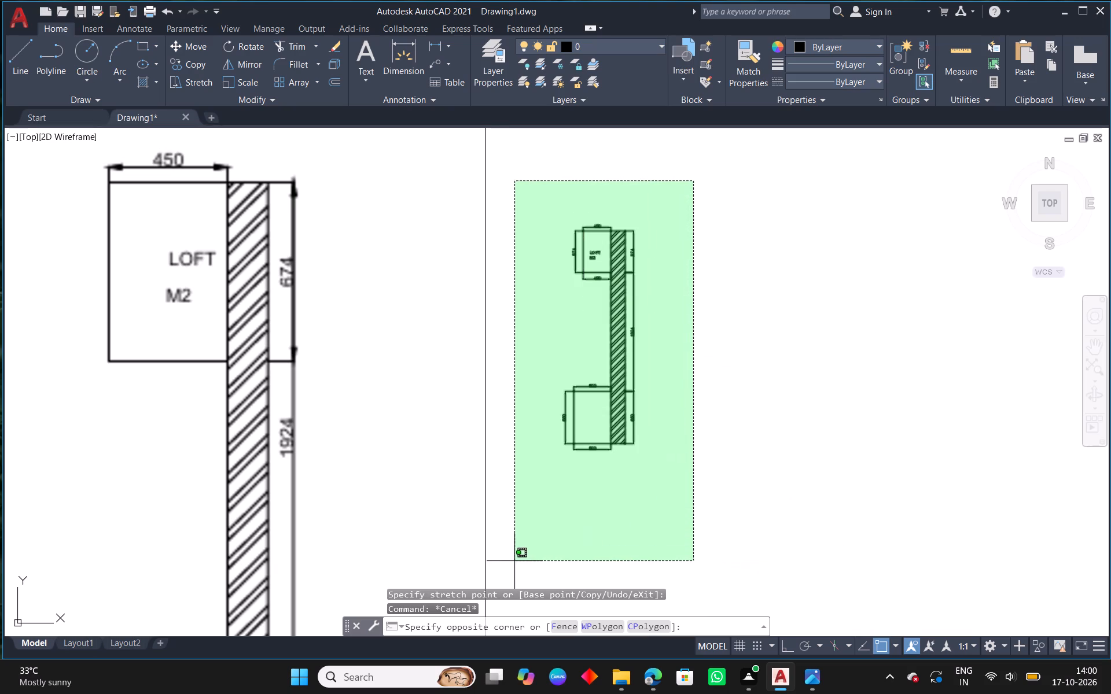
{"action": "key", "text": "ctrl+s"}
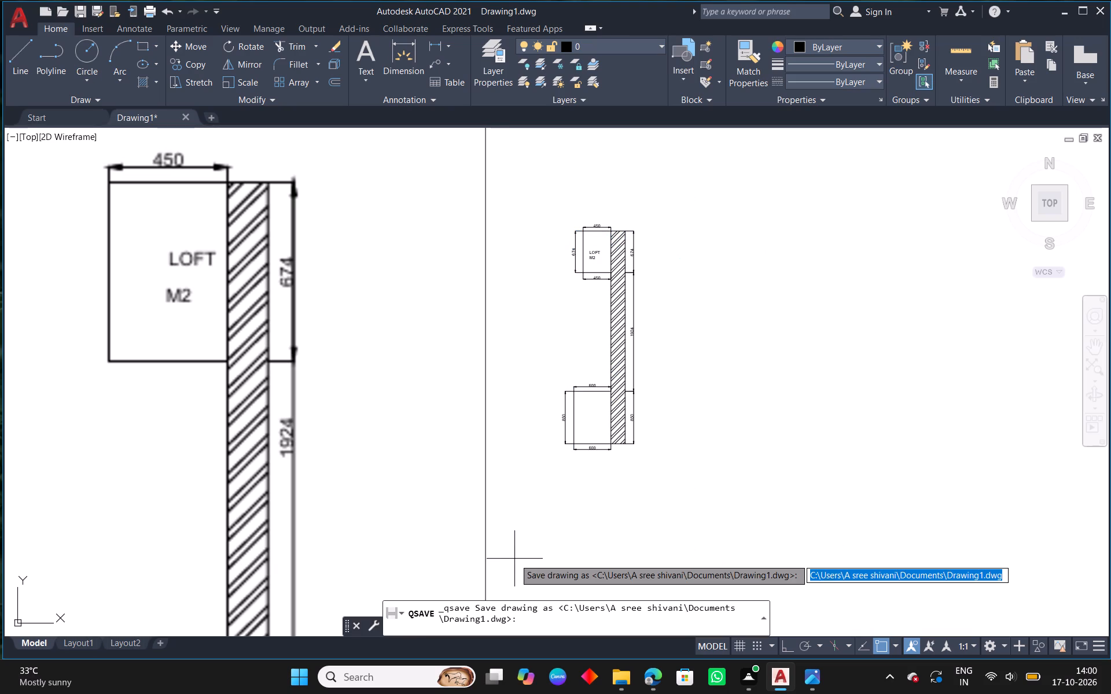
{"action": "key", "text": "BackSpace"}
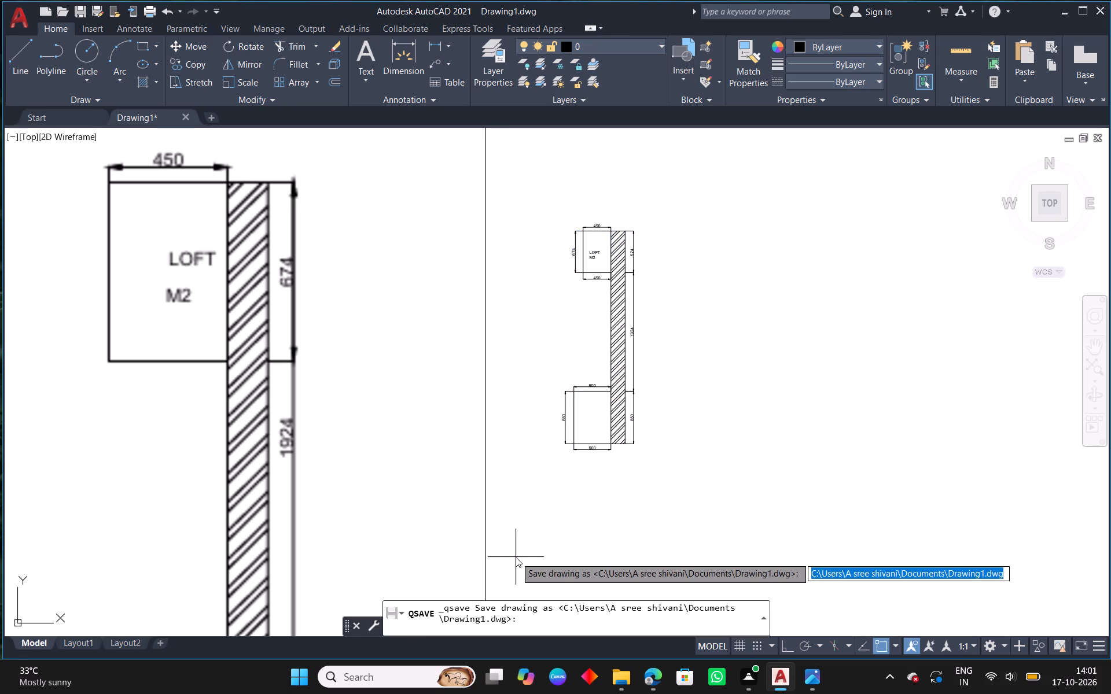
{"action": "type", "text": "KICTHEN CC"}
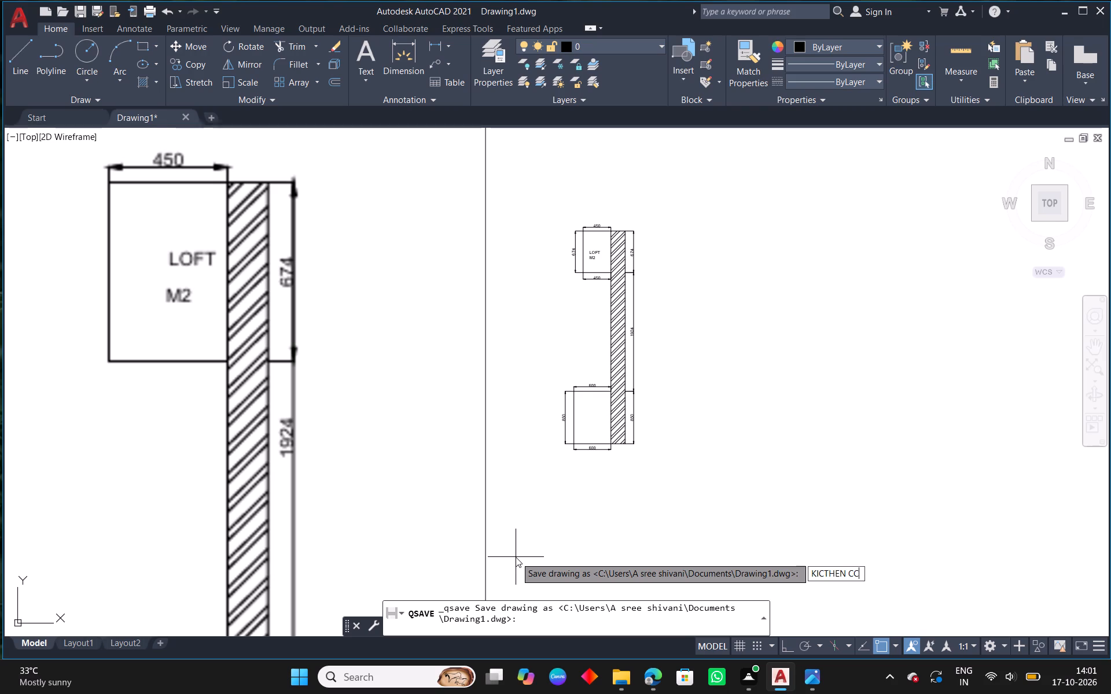
{"action": "key", "text": "Return"}
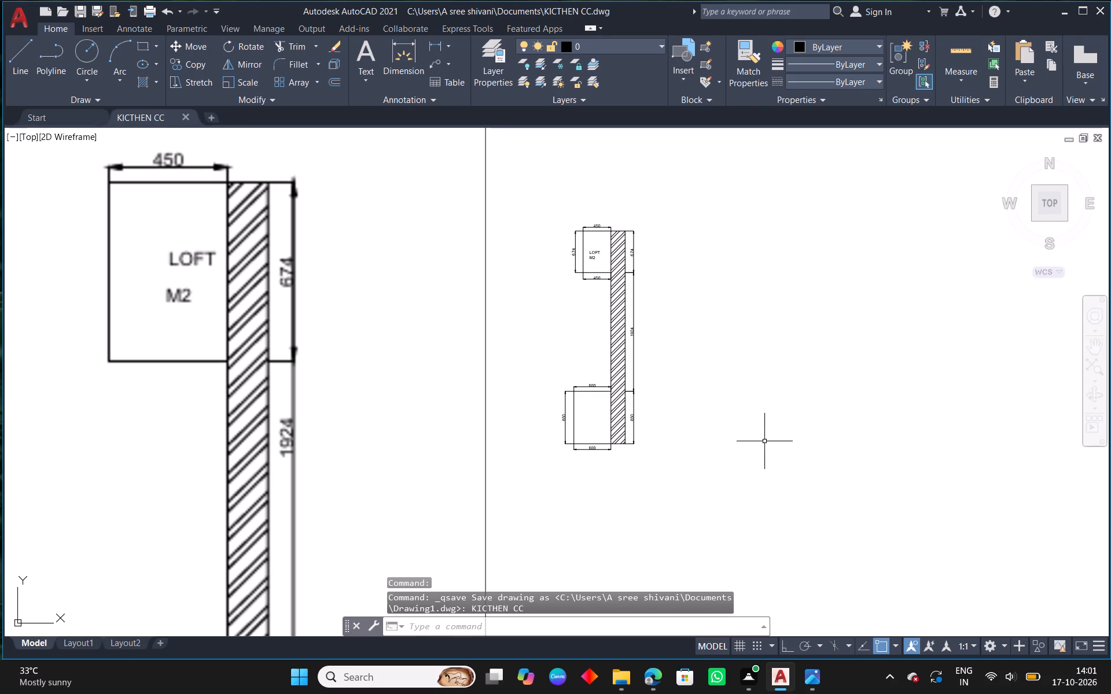
{"action": "left_click", "coordinate": [818, 455]}
{"action": "key", "text": "Escape"}
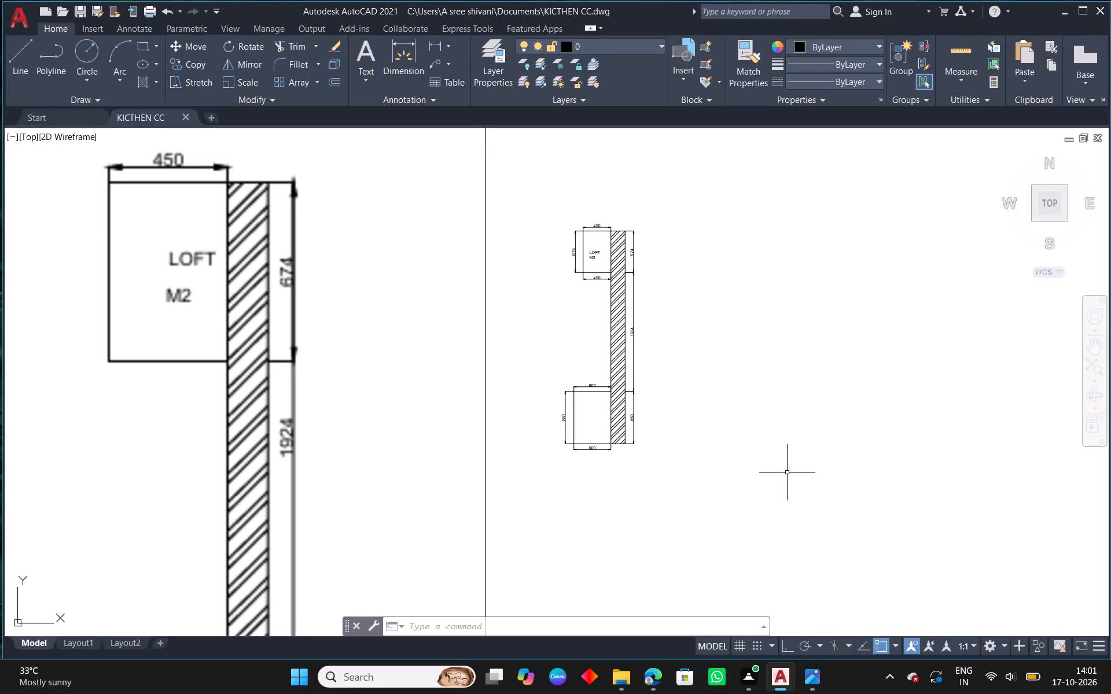
Copy the LOFT M2 label from the side view's loft cabinet into the base cabinet.
{"action": "scroll", "coordinate": [564, 430], "scroll_direction": "down", "scroll_amount": 2}
{"action": "middle_click_drag", "start_coordinate": [667, 482], "coordinate": [742, 359]}
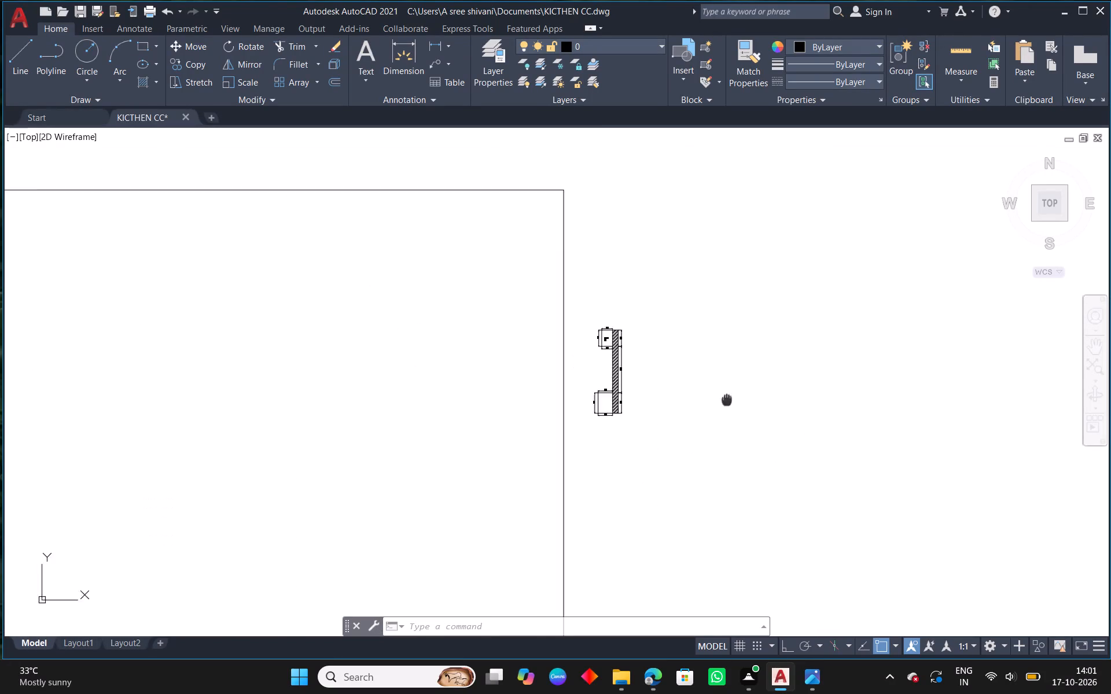
{"action": "middle_click_drag", "start_coordinate": [742, 359], "coordinate": [783, 211]}
{"action": "middle_click_drag", "start_coordinate": [779, 241], "coordinate": [705, 354]}
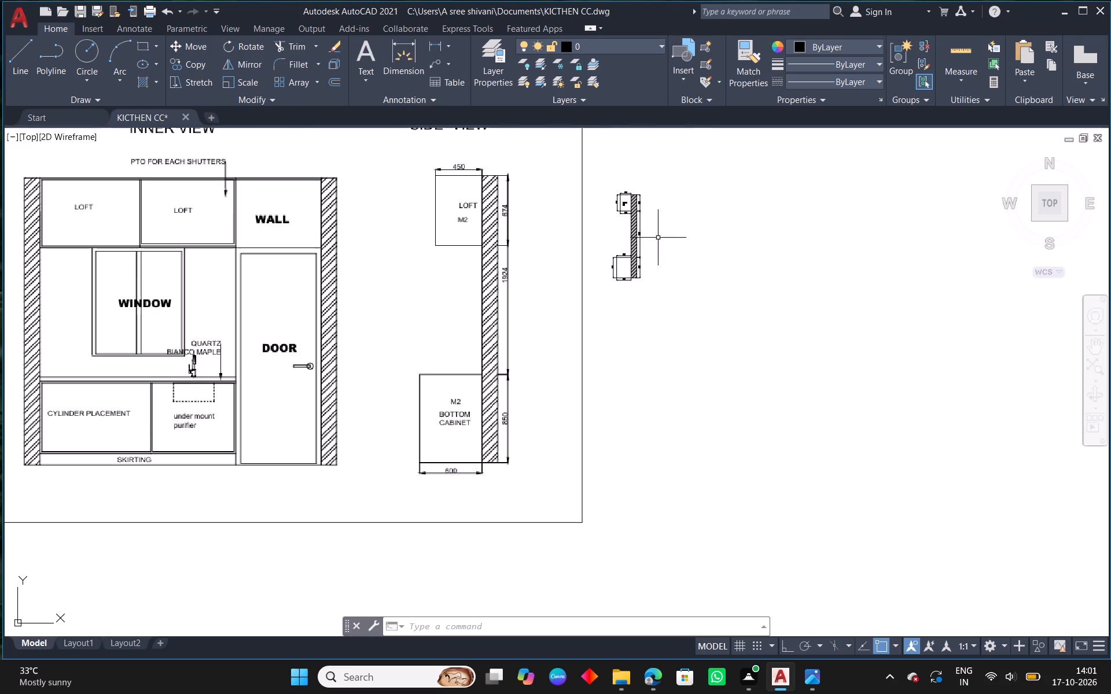
{"action": "scroll", "coordinate": [639, 212], "scroll_direction": "up", "scroll_amount": 3}
{"action": "scroll", "coordinate": [587, 184], "scroll_direction": "up", "scroll_amount": 2}
{"action": "left_click", "coordinate": [558, 169]}
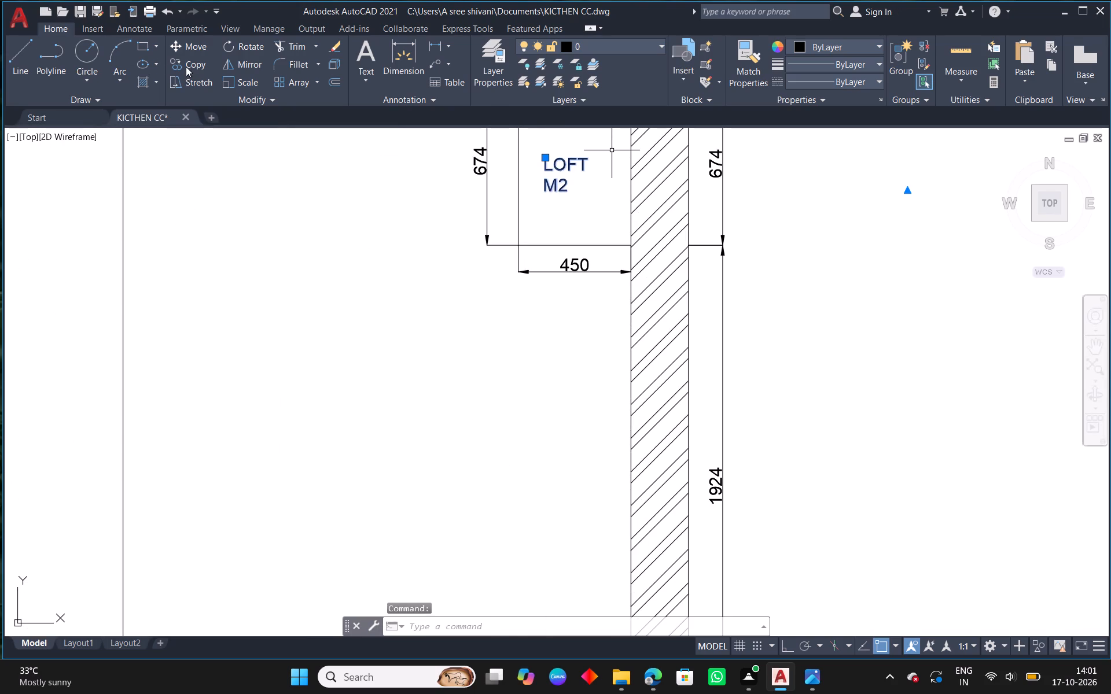
{"action": "left_click", "coordinate": [186, 67]}
{"action": "left_click", "coordinate": [558, 161]}
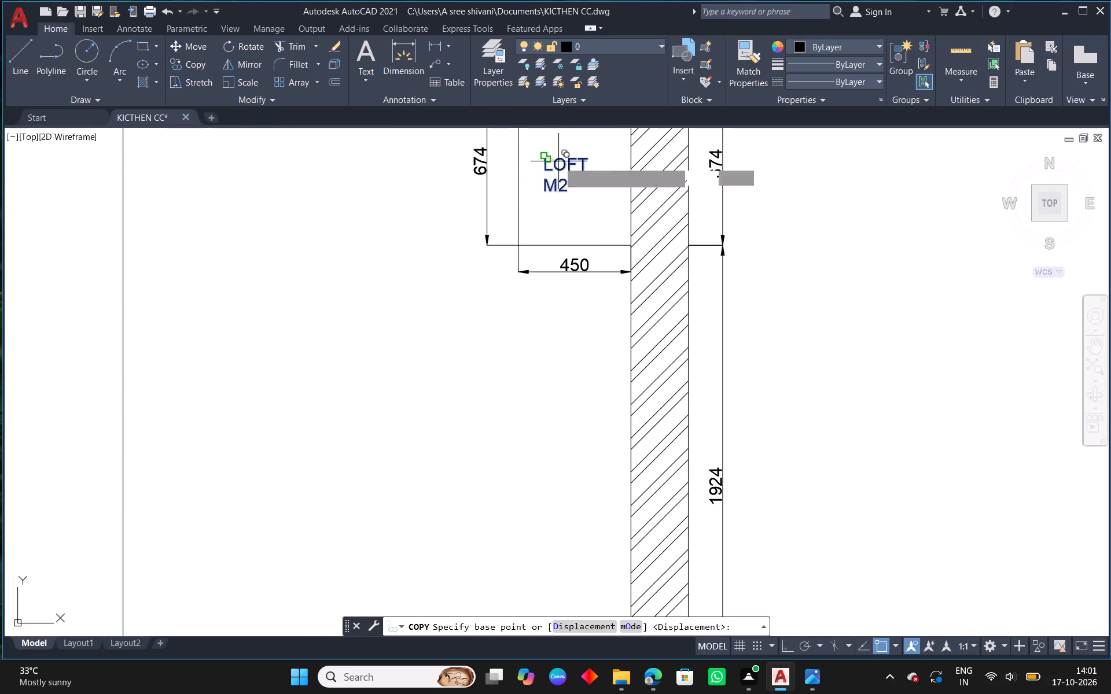
{"action": "middle_click_drag", "start_coordinate": [582, 463], "coordinate": [608, 116]}
{"action": "scroll", "coordinate": [607, 115], "scroll_direction": "down", "scroll_amount": 1}
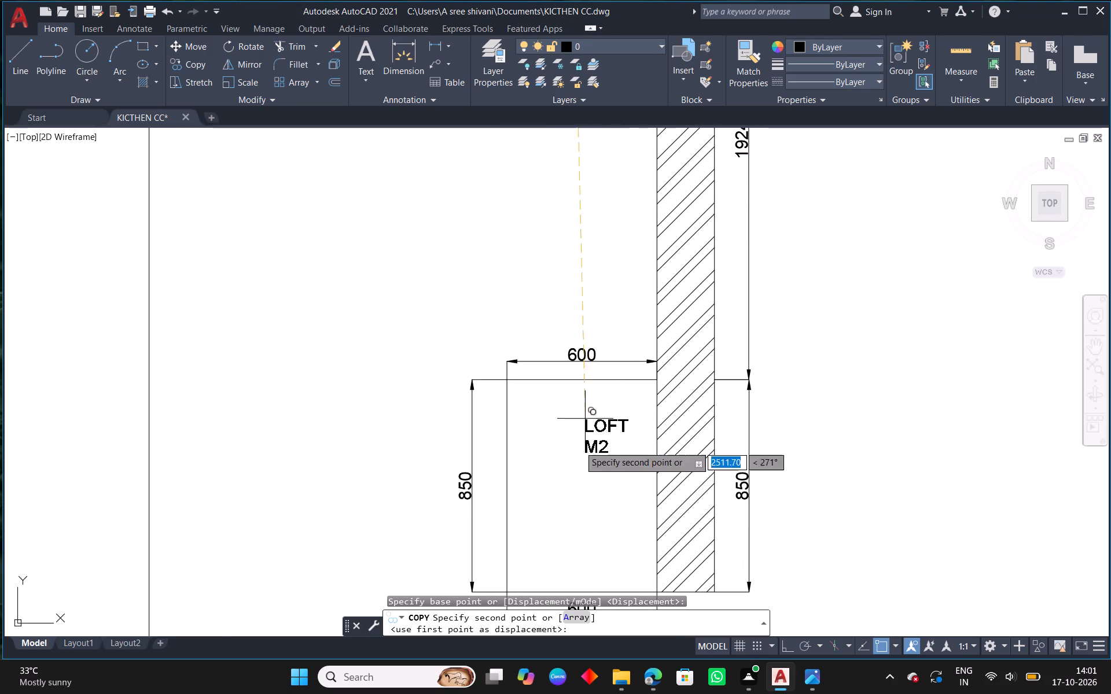
{"action": "middle_click_drag", "start_coordinate": [577, 450], "coordinate": [645, 201]}
{"action": "left_click", "coordinate": [634, 206]}
{"action": "key", "text": "Escape"}
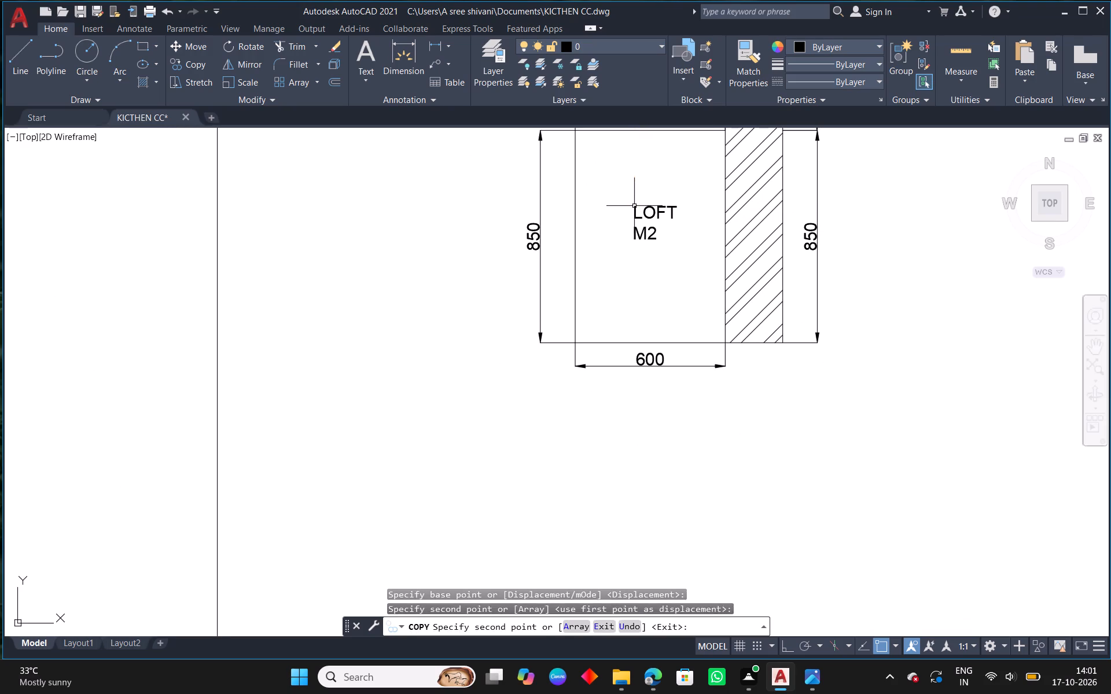
Edit the base cabinet's copied label, removing LOFT and adding BOTTOM and CABNIET on separate lines below M2.
{"action": "type", "text": "ED"}
{"action": "key", "text": "space"}
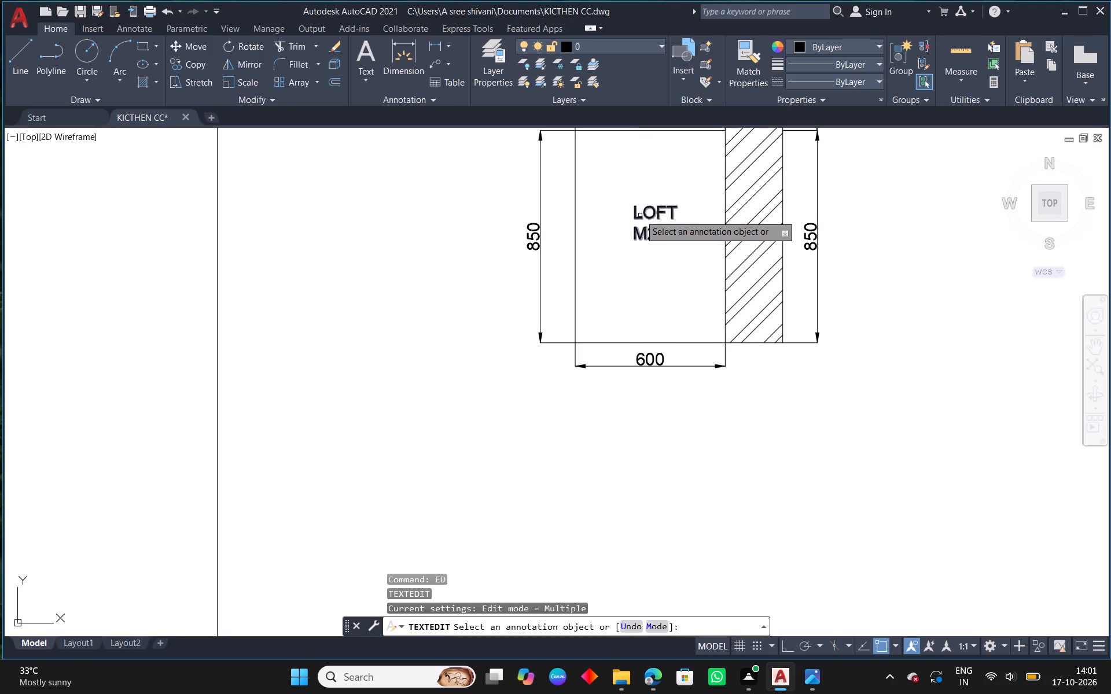
{"action": "left_click", "coordinate": [640, 215]}
{"action": "left_click_drag", "start_coordinate": [675, 213], "coordinate": [613, 210]}
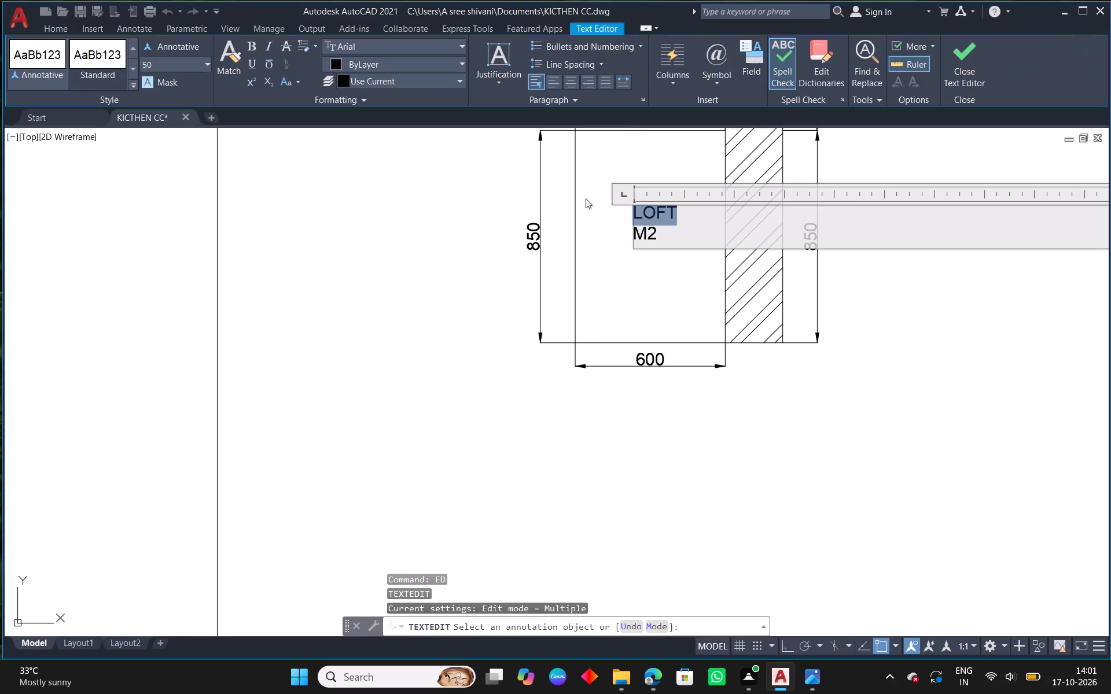
{"action": "key", "text": "BackSpace"}
{"action": "left_click", "coordinate": [671, 236]}
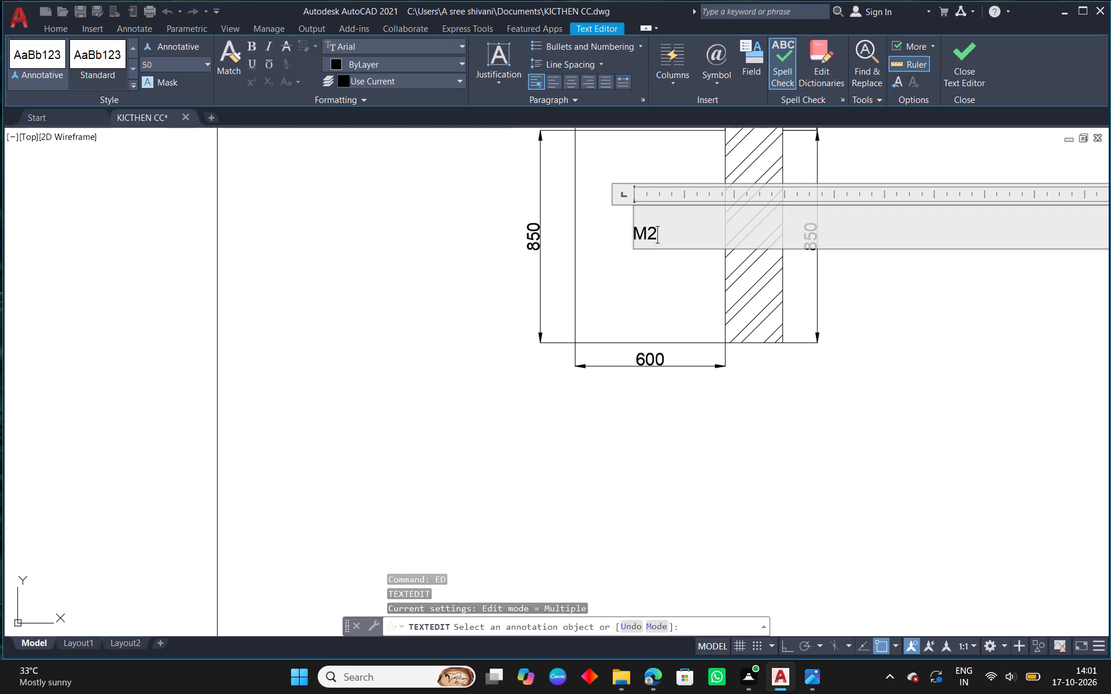
{"action": "key", "text": "Return"}
{"action": "key", "text": "Return"}
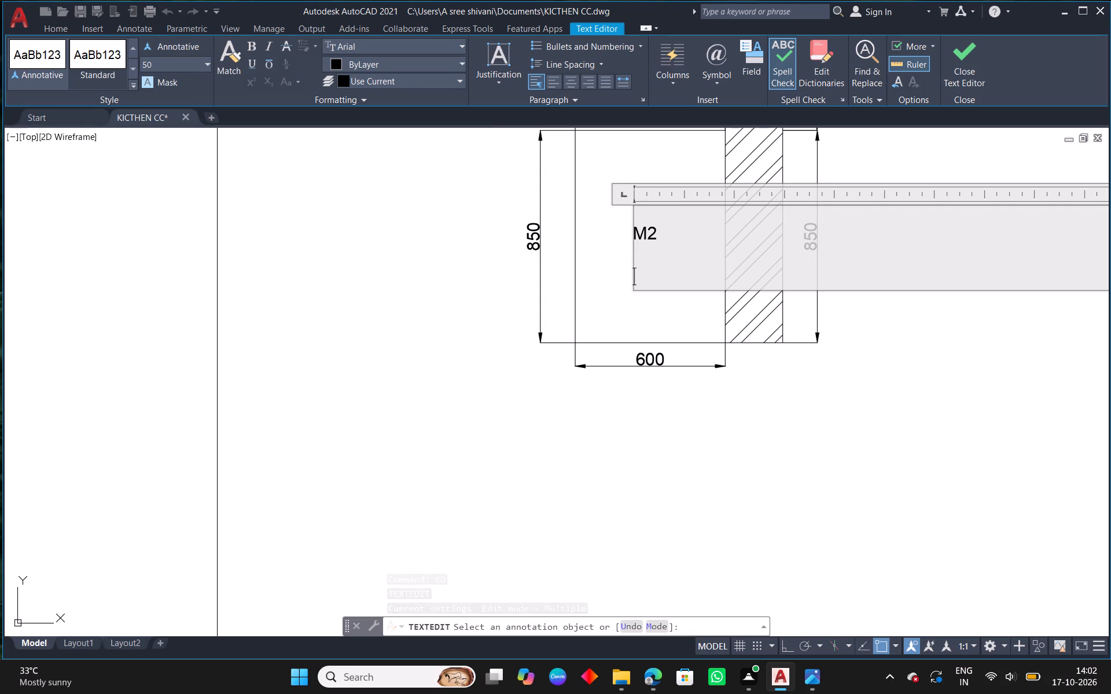
{"action": "key", "text": "BackSpace"}
{"action": "scroll", "coordinate": [671, 237], "scroll_direction": "down", "scroll_amount": 5}
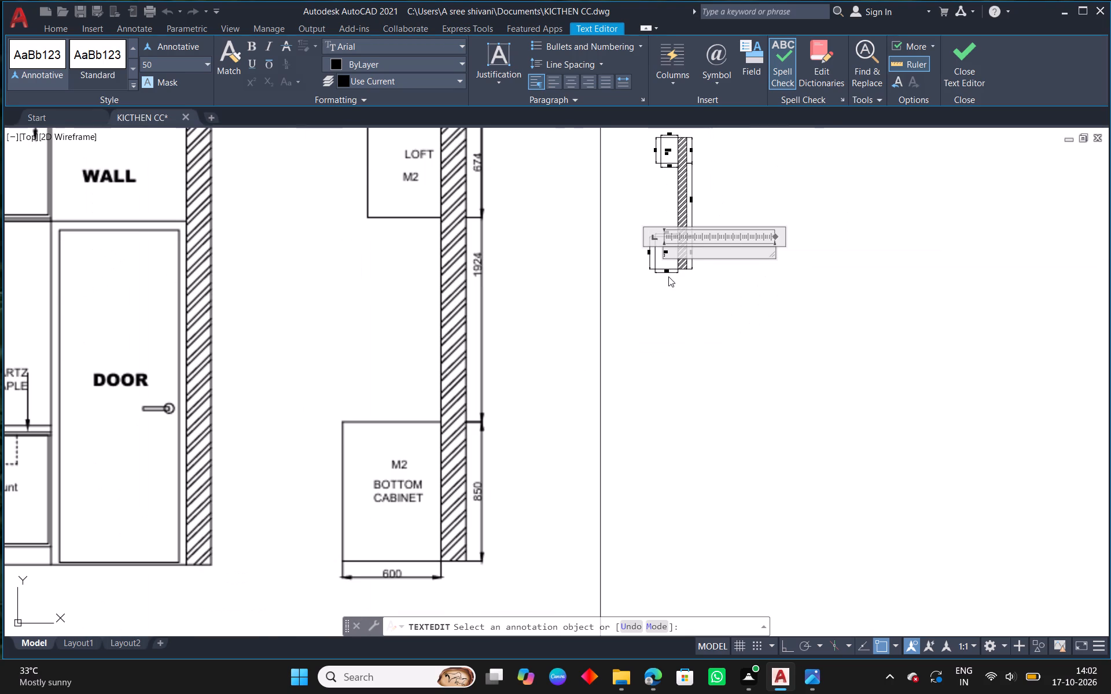
{"action": "scroll", "coordinate": [668, 276], "scroll_direction": "up", "scroll_amount": 1}
{"action": "type", "text": "BOTTOM"}
{"action": "key", "text": "space"}
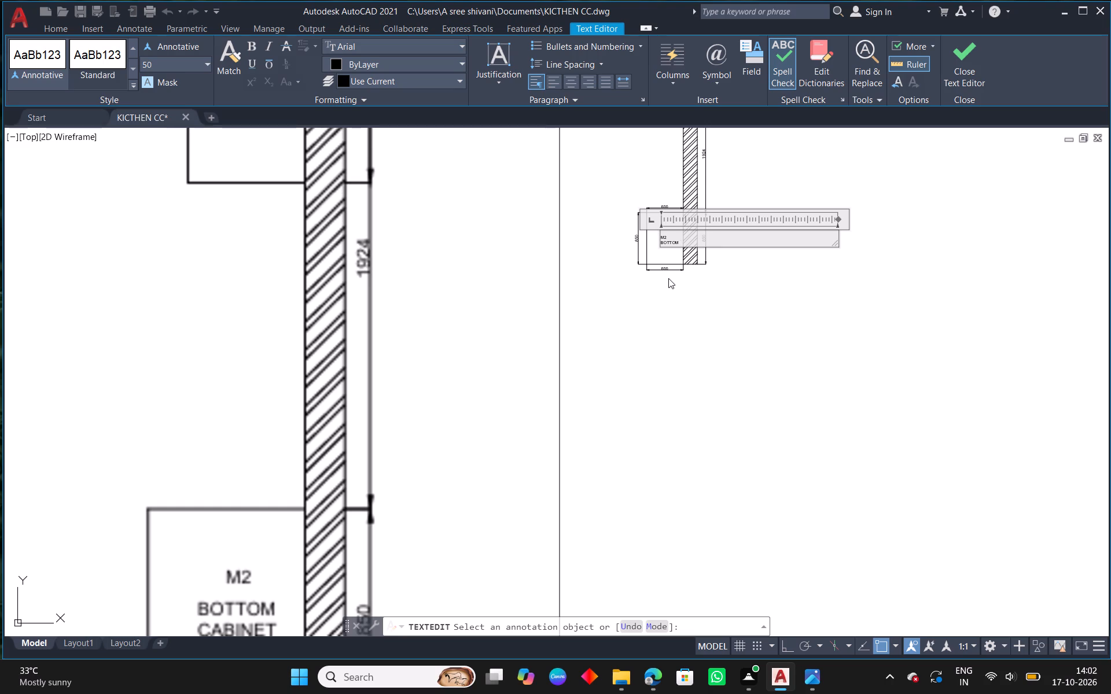
{"action": "key", "text": "Return"}
{"action": "type", "text": "CABNIET"}
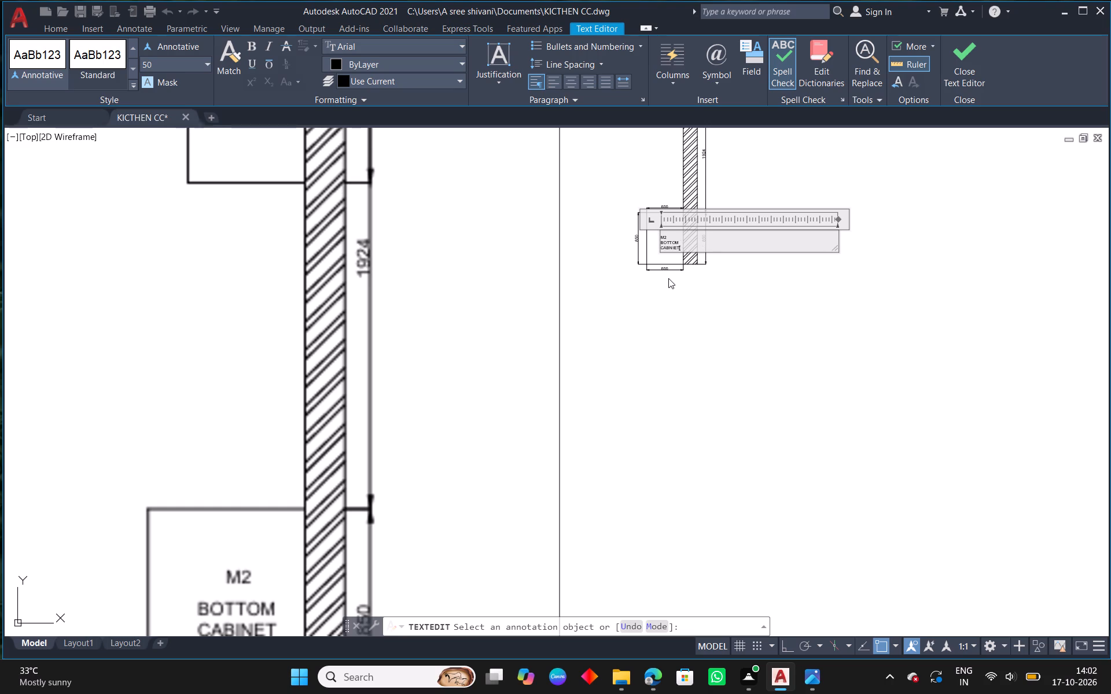
{"action": "left_click", "coordinate": [694, 300]}
{"action": "key", "text": "Escape"}
Reposition the M2 BOTTOM CABNIET label inside the side view's base cabinet.
{"action": "scroll", "coordinate": [660, 239], "scroll_direction": "up", "scroll_amount": 3}
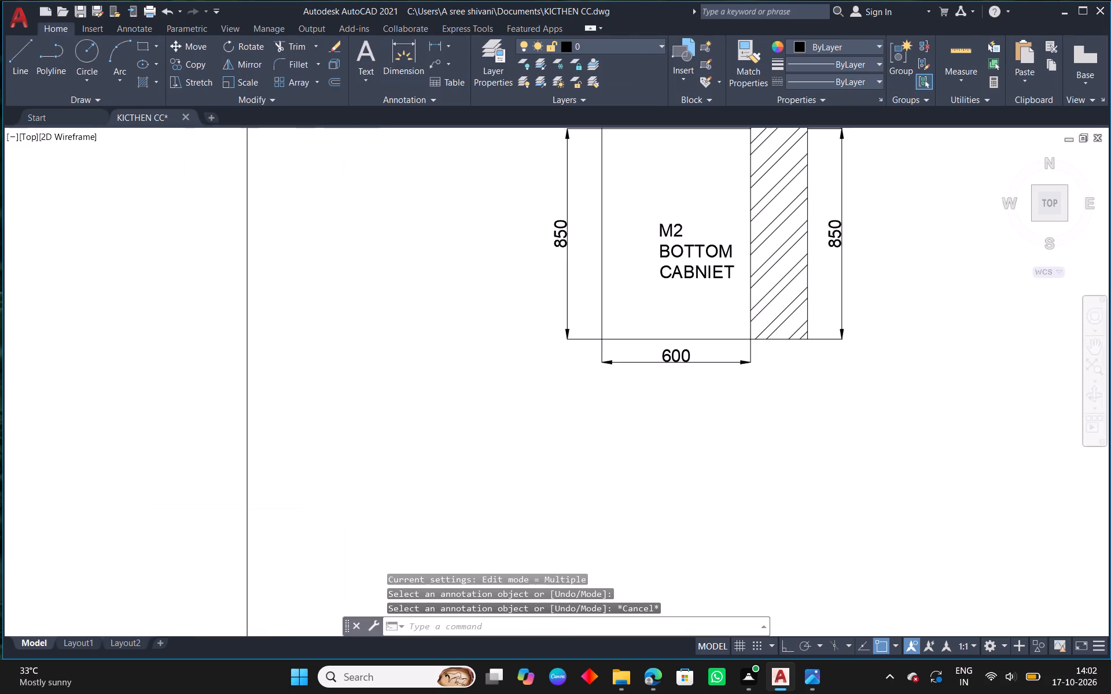
{"action": "left_click", "coordinate": [662, 248]}
{"action": "left_click", "coordinate": [661, 204]}
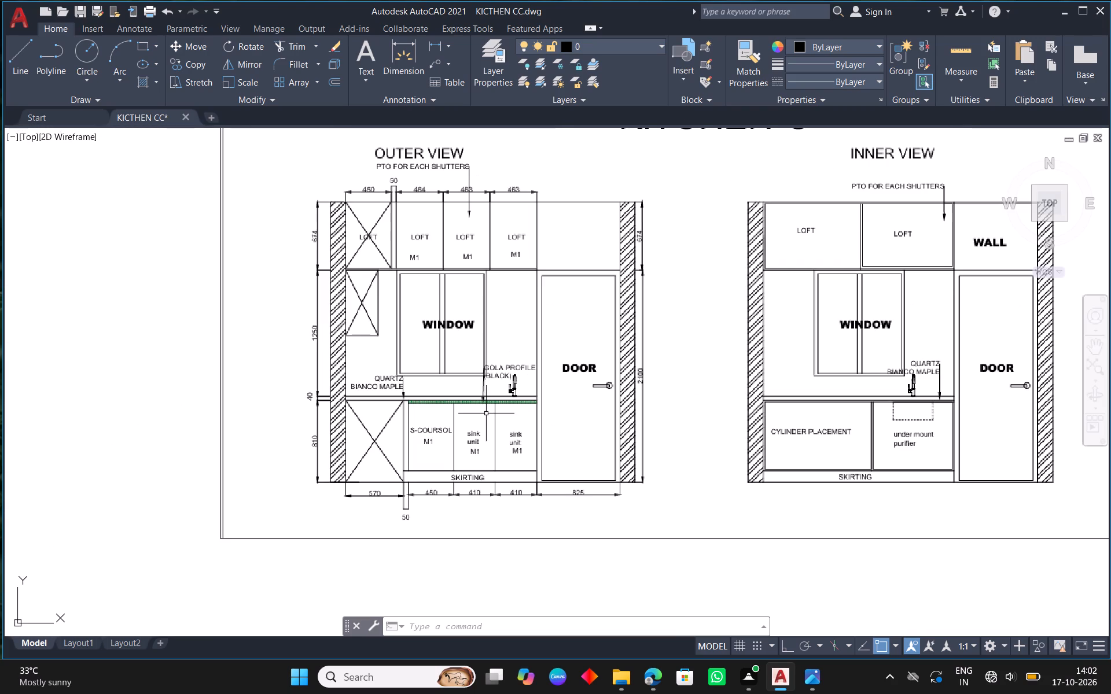
Scale the KITCHEN-C reference image down to about half its size, using its lower-left corner as the base point.
{"action": "scroll", "coordinate": [425, 242], "scroll_direction": "down", "scroll_amount": 2}
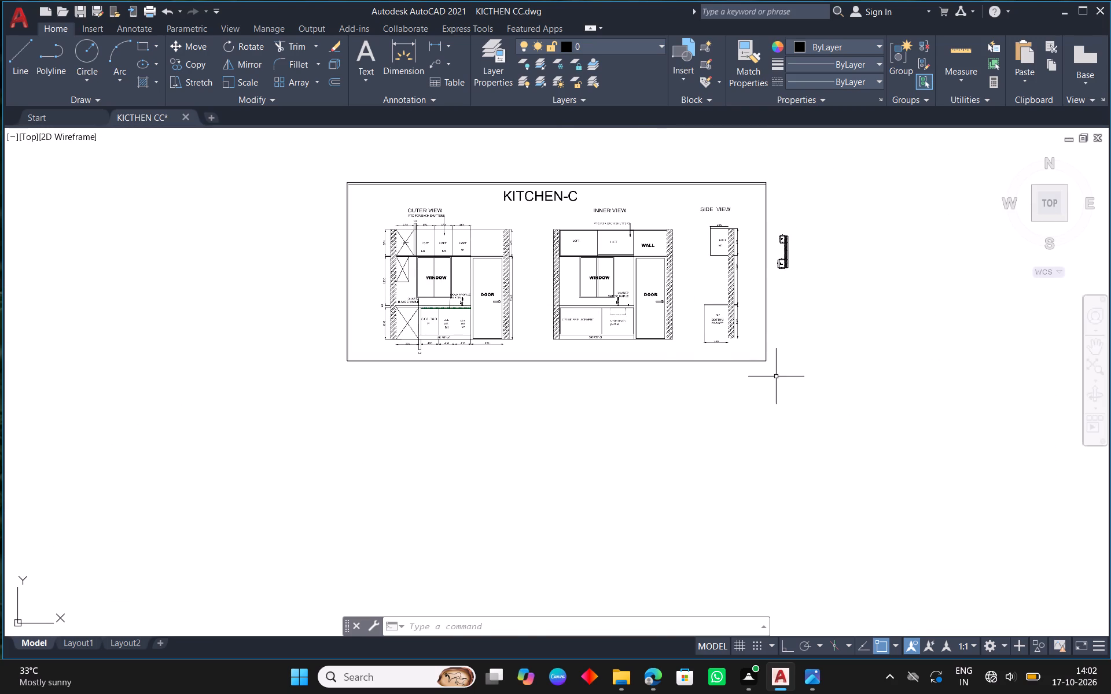
{"action": "left_click", "coordinate": [781, 377]}
{"action": "left_click", "coordinate": [737, 339]}
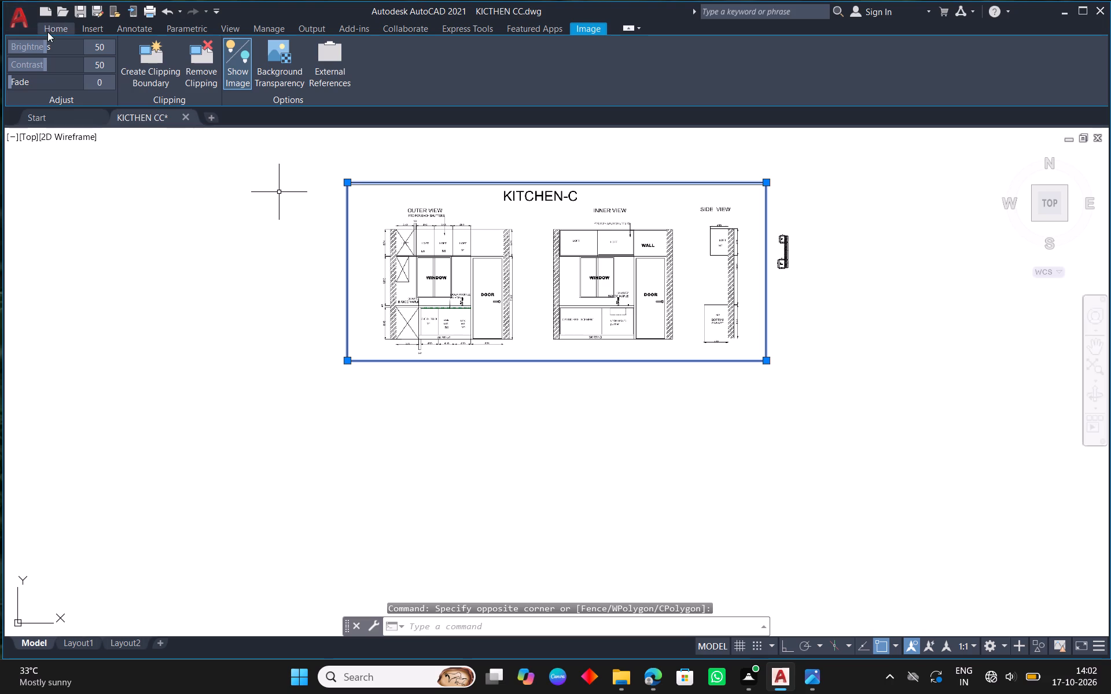
{"action": "left_click", "coordinate": [50, 29]}
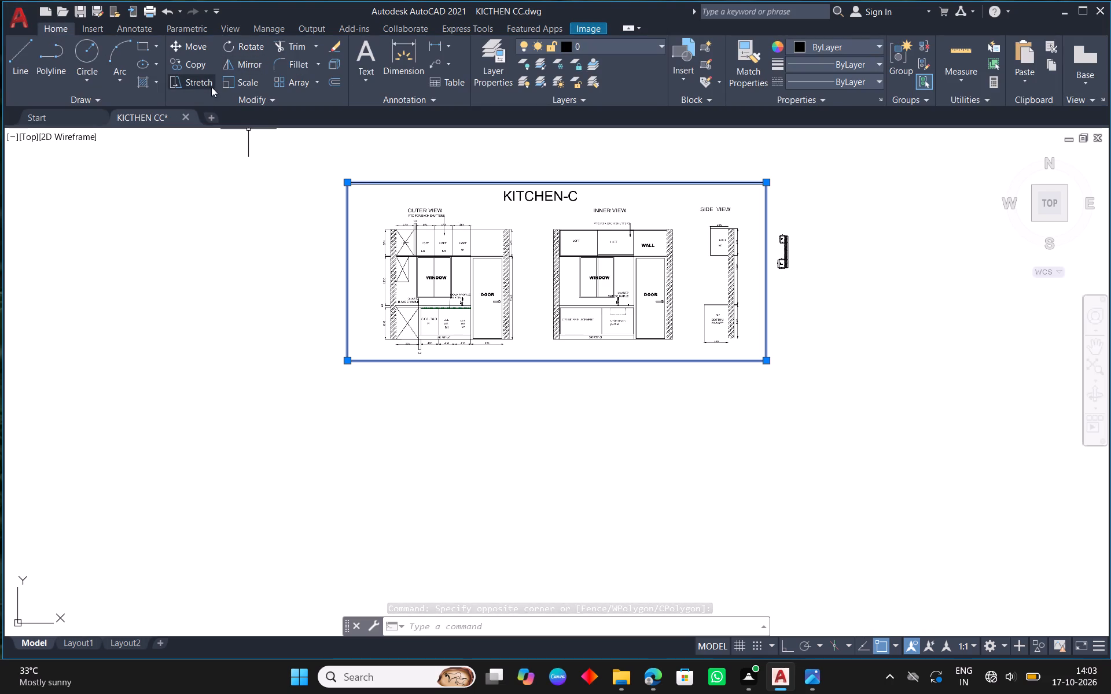
{"action": "left_click", "coordinate": [247, 83]}
{"action": "left_click", "coordinate": [347, 359]}
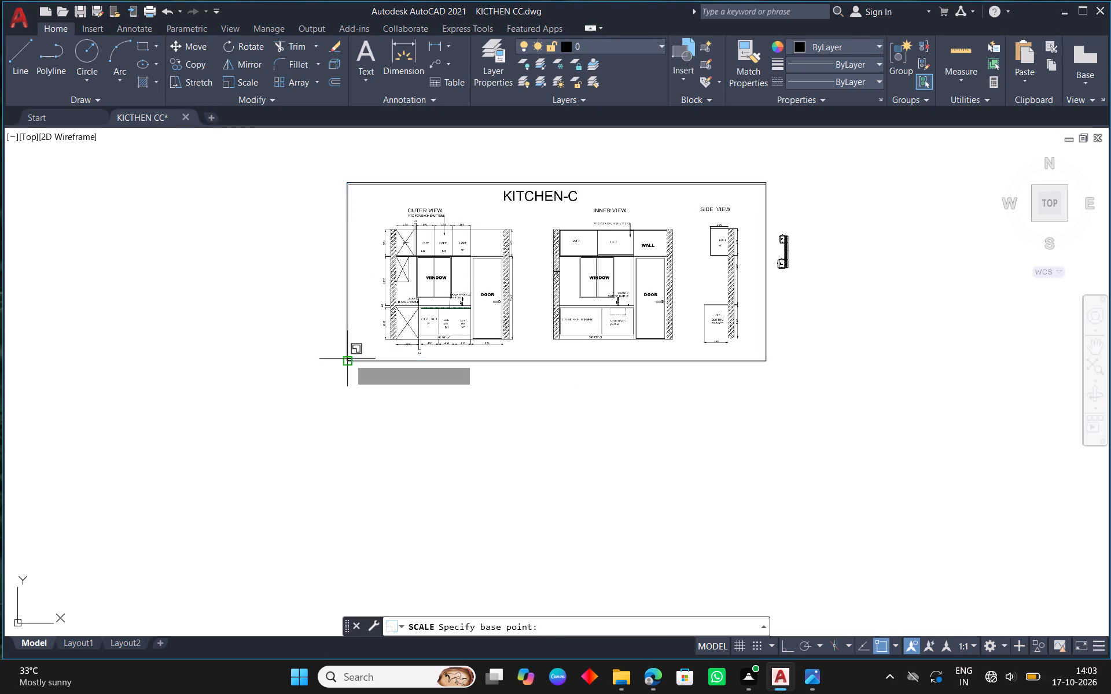
{"action": "left_click", "coordinate": [429, 301]}
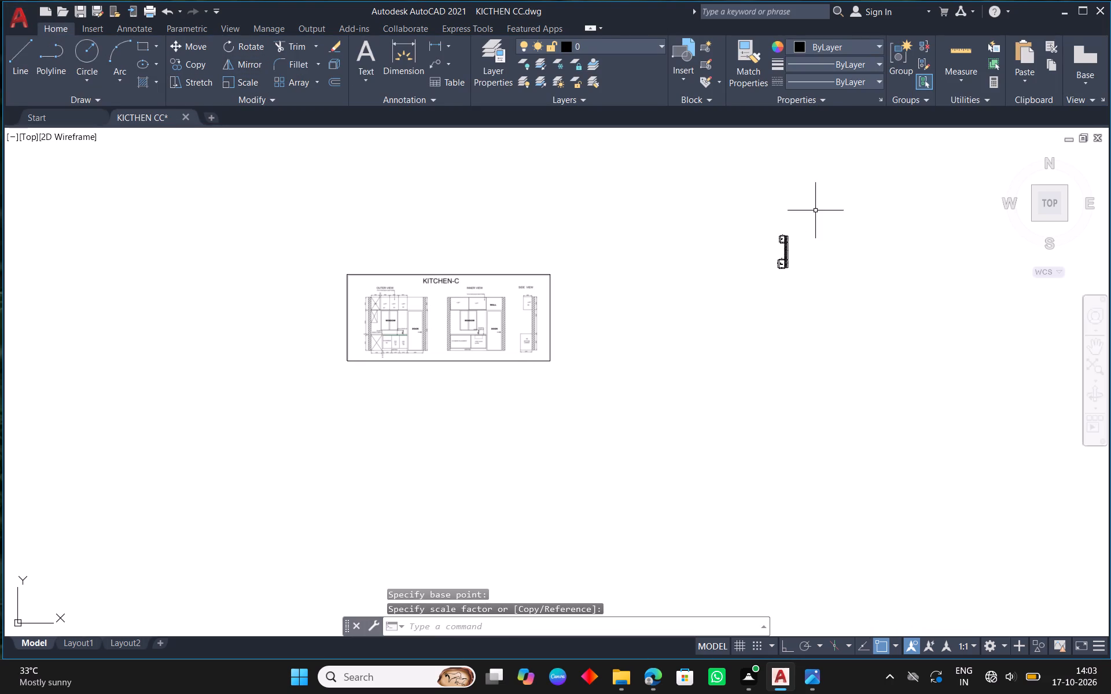
Move the complete redrawn side view close beside the scaled reference image's side view.
{"action": "left_click", "coordinate": [816, 198]}
{"action": "left_click", "coordinate": [759, 314]}
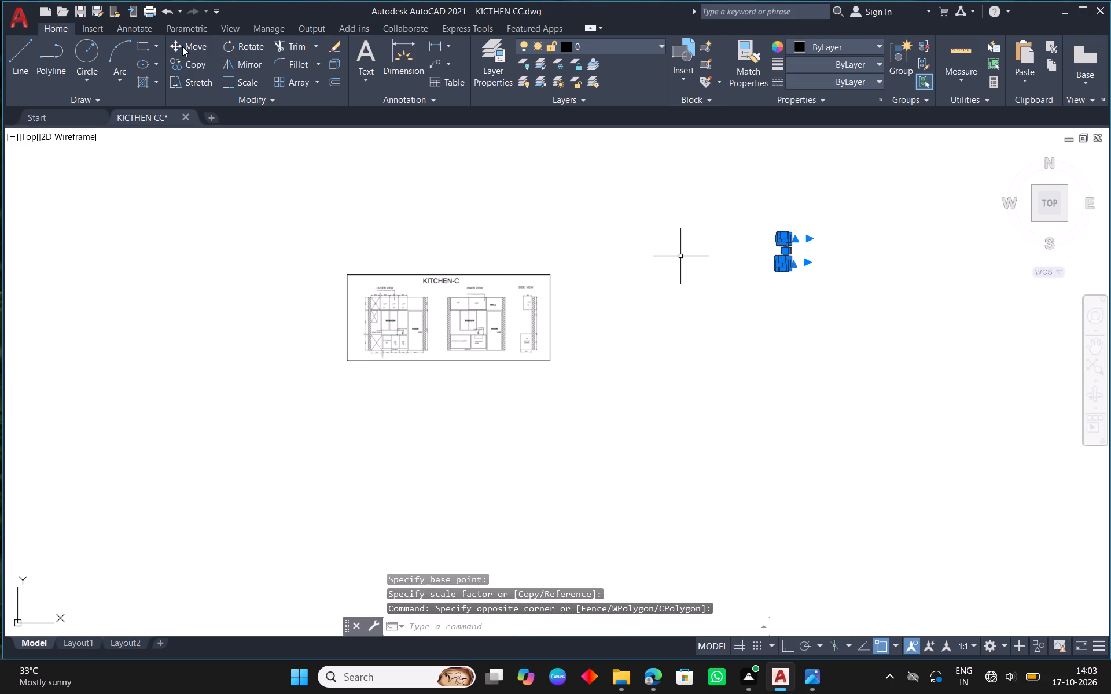
{"action": "left_click", "coordinate": [182, 46]}
{"action": "left_click", "coordinate": [792, 274]}
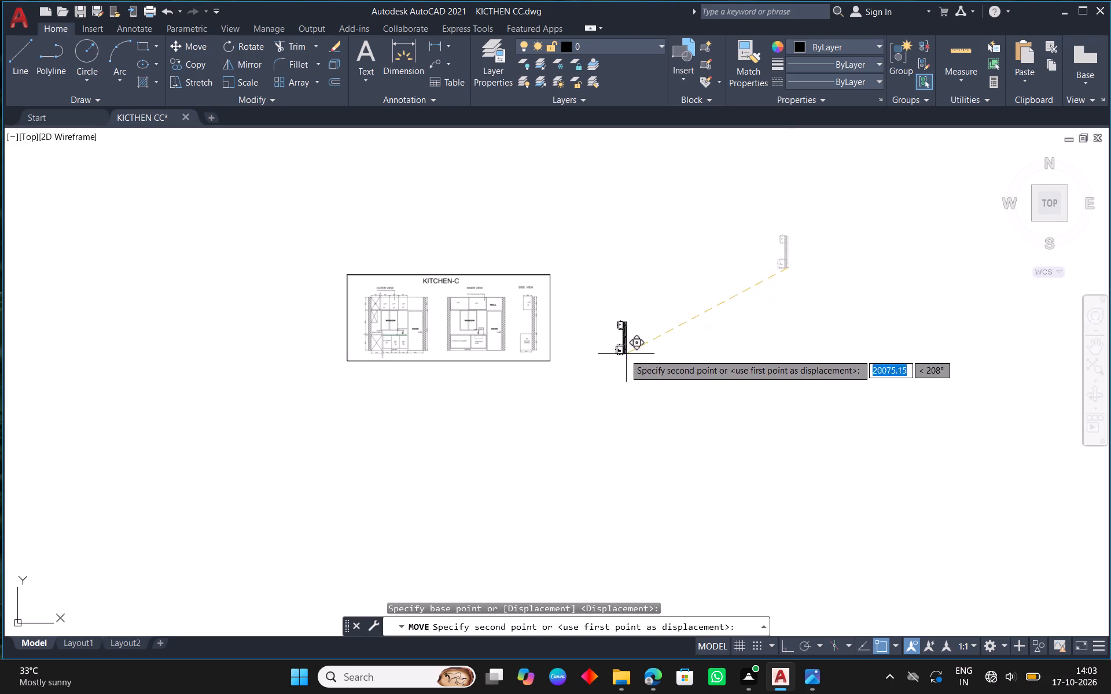
{"action": "scroll", "coordinate": [583, 353], "scroll_direction": "up", "scroll_amount": 2}
{"action": "left_click", "coordinate": [562, 347]}
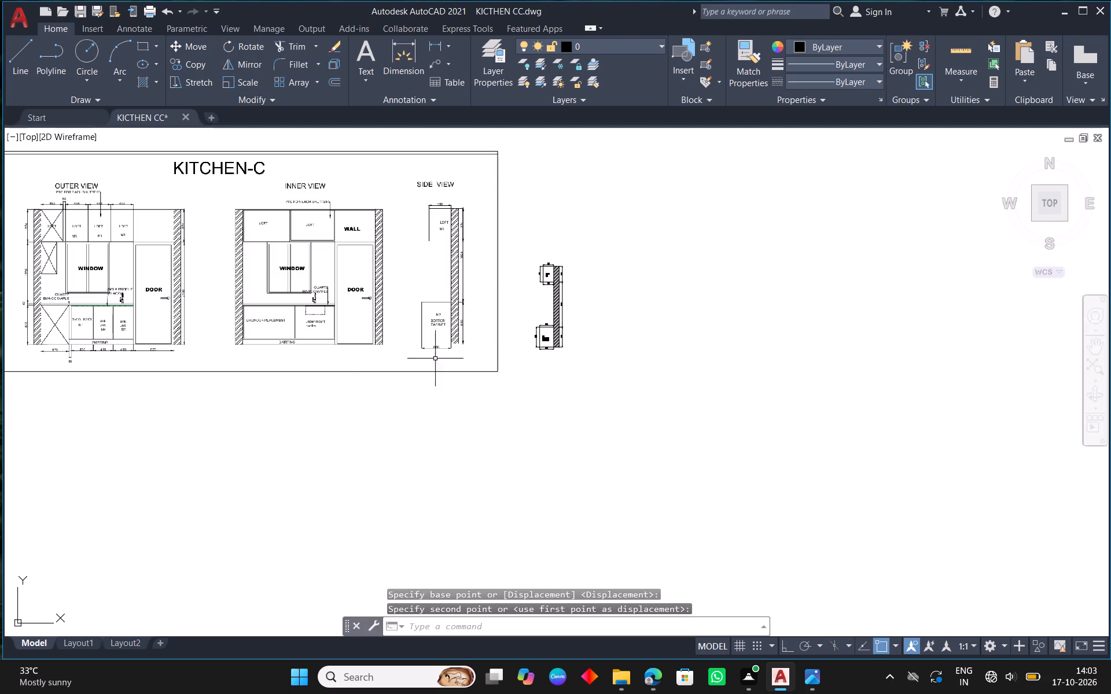
With Ortho turned on, draw a 570 horizontal base line below the reference image's outer view.
{"action": "middle_click_drag", "start_coordinate": [311, 368], "coordinate": [661, 330]}
{"action": "scroll", "coordinate": [358, 308], "scroll_direction": "up", "scroll_amount": 2}
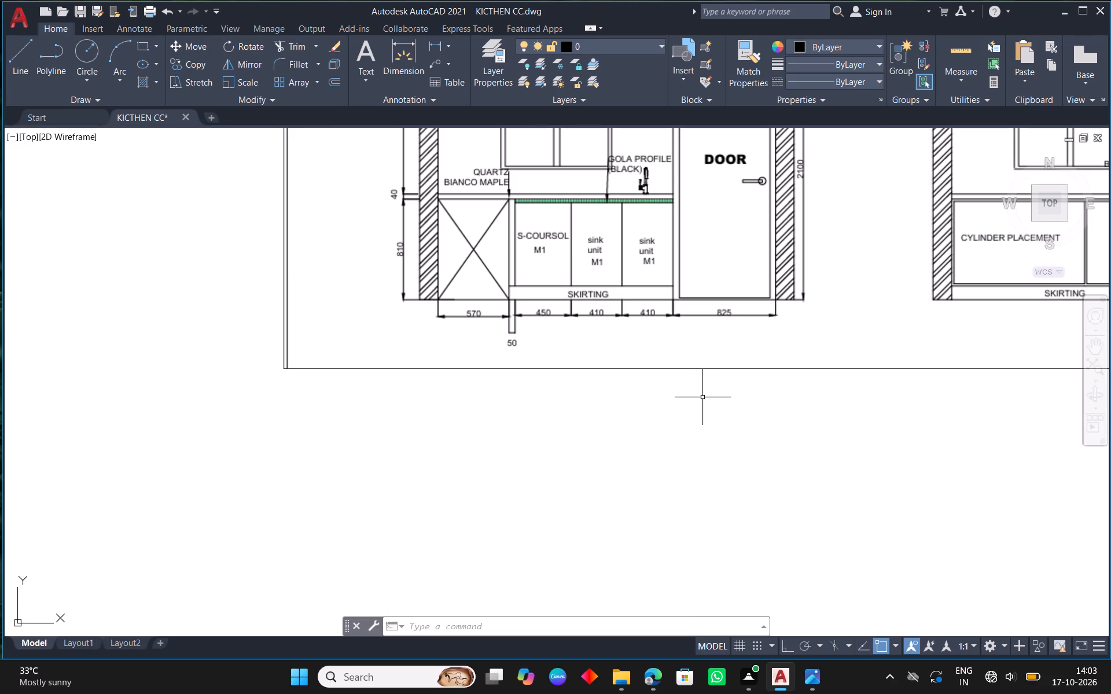
{"action": "type", "text": "L"}
{"action": "key", "text": "space"}
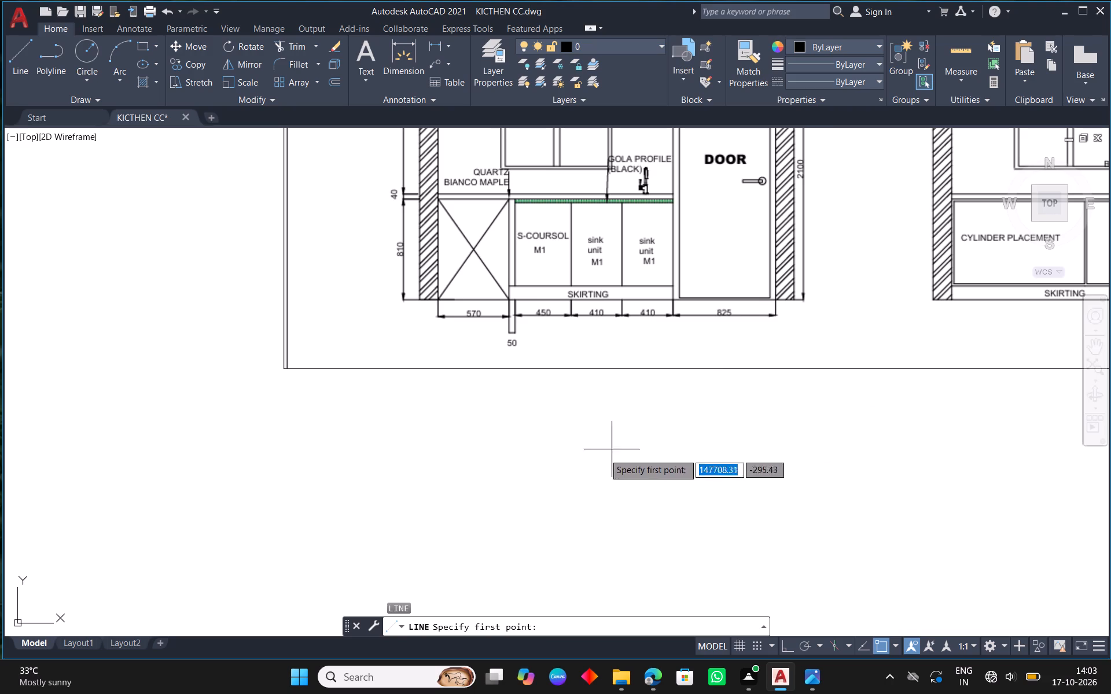
{"action": "middle_click_drag", "start_coordinate": [601, 447], "coordinate": [606, 311]}
{"action": "left_click", "coordinate": [477, 452]}
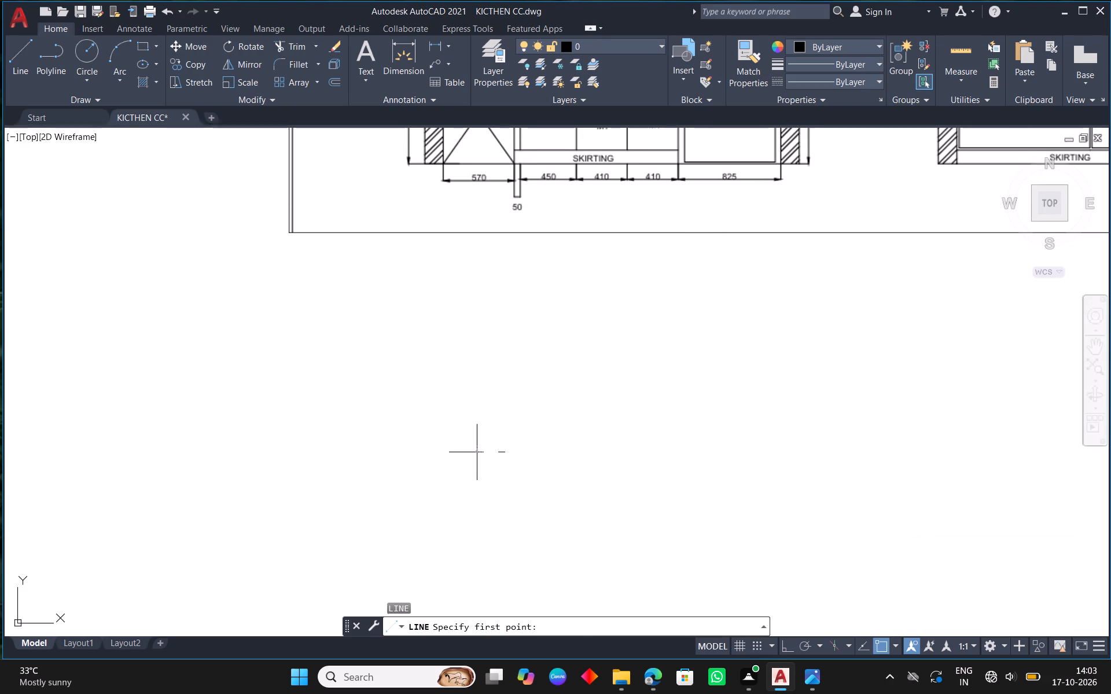
{"action": "left_click", "coordinate": [788, 653]}
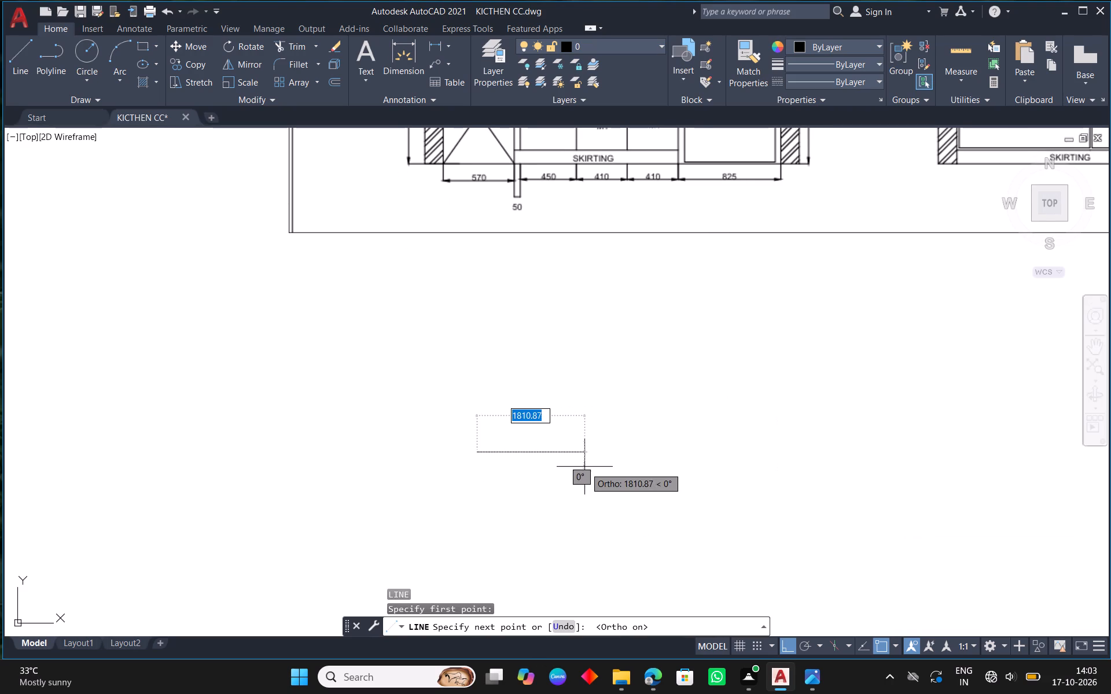
{"action": "type", "text": "570"}
{"action": "key", "text": "Return"}
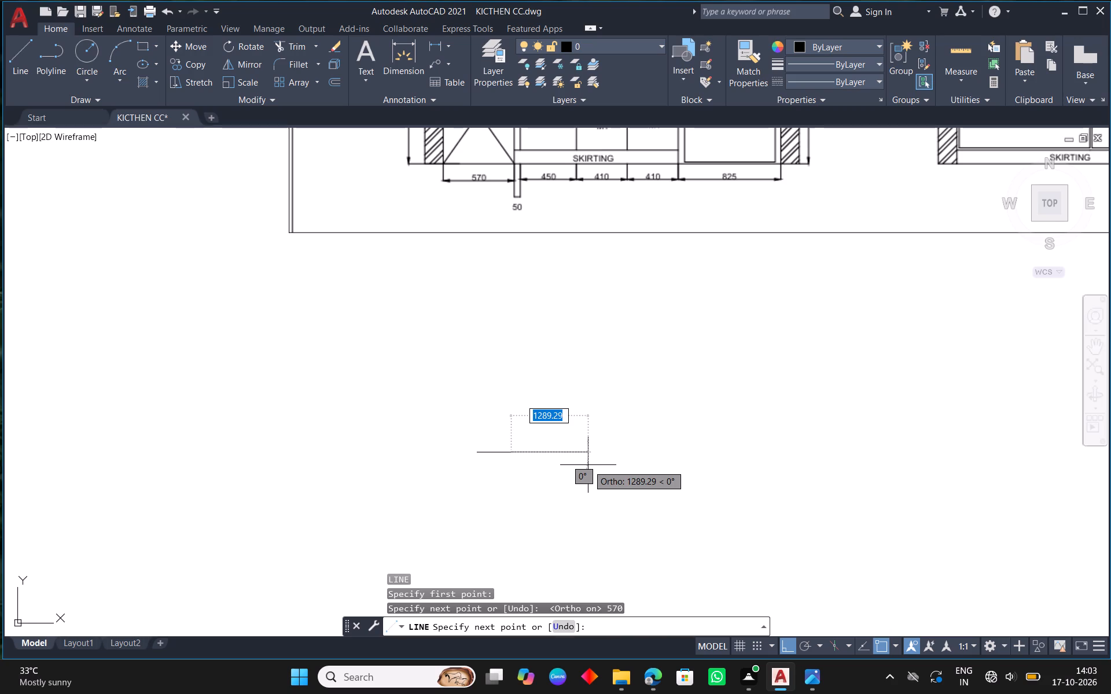
{"action": "scroll", "coordinate": [564, 453], "scroll_direction": "down", "scroll_amount": 1}
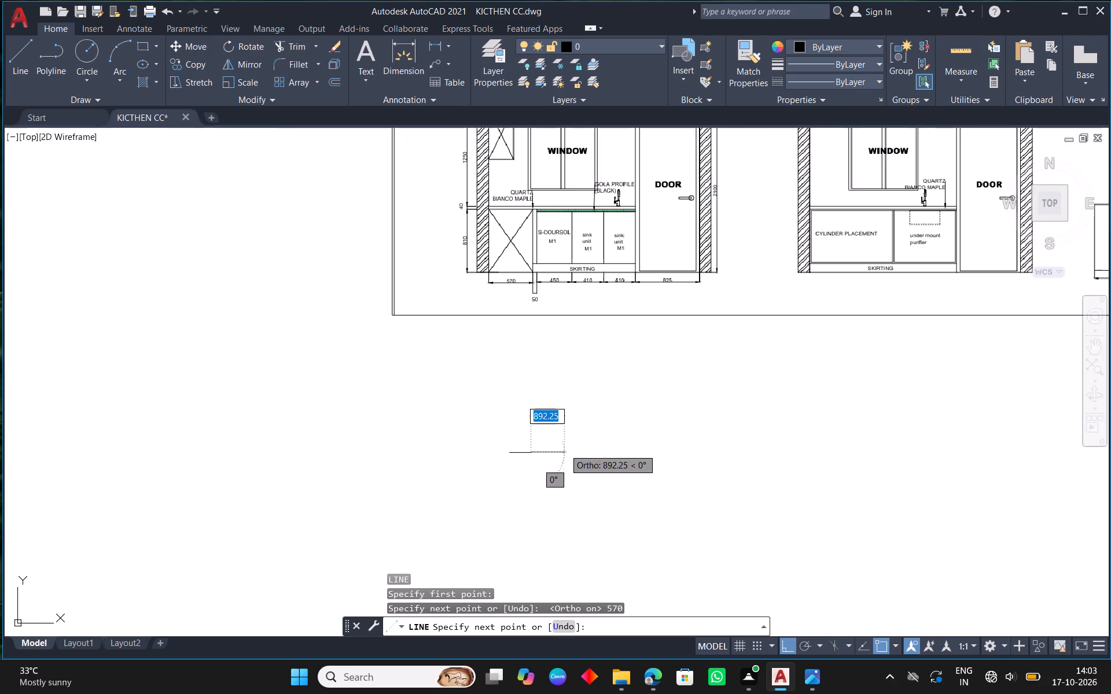
{"action": "middle_click_drag", "start_coordinate": [561, 383], "coordinate": [572, 553]}
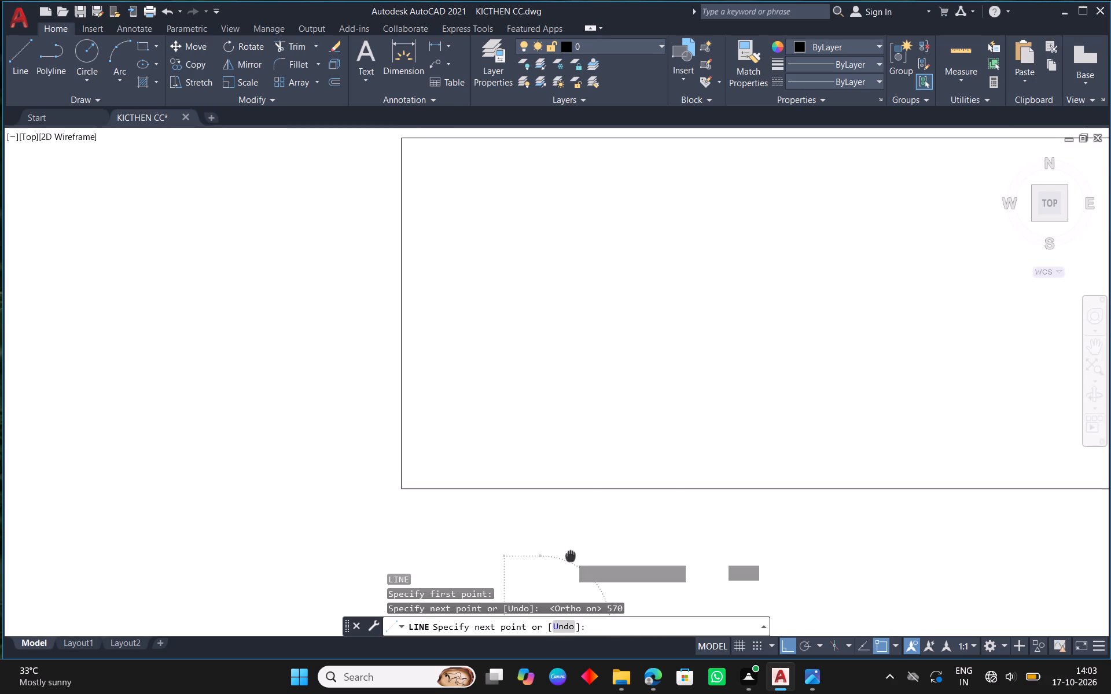
{"action": "middle_click_drag", "start_coordinate": [572, 553], "coordinate": [573, 549]}
{"action": "right_click", "coordinate": [578, 529]}
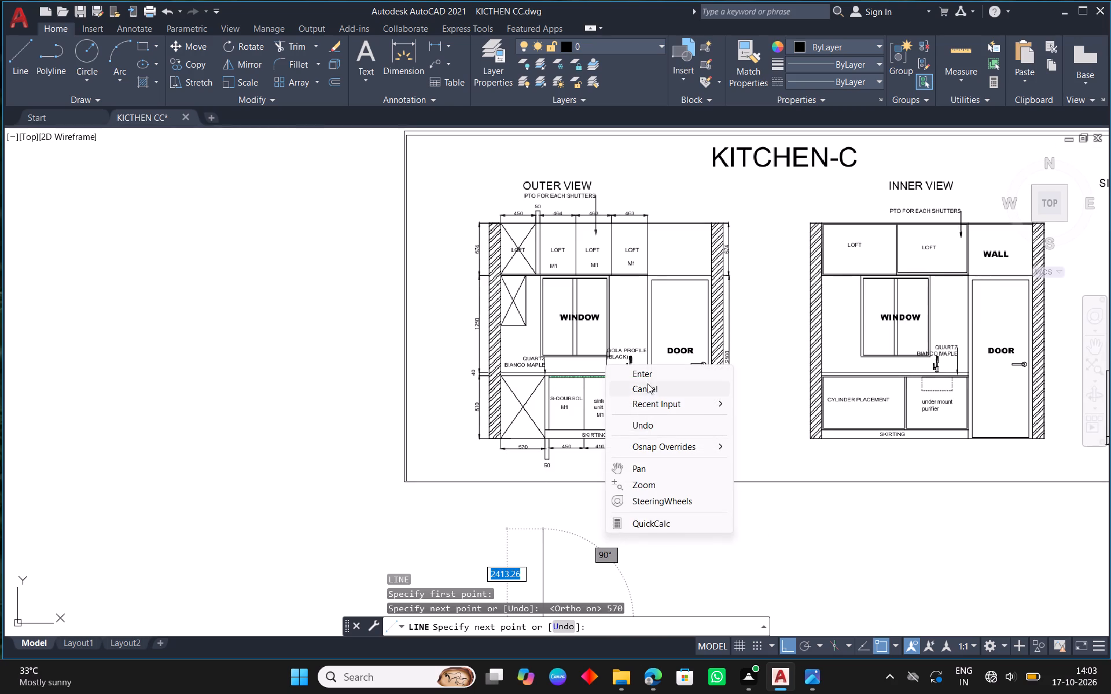
{"action": "left_click", "coordinate": [650, 375]}
Complete the 570 by 810 base cabinet rectangle by adding its left side, top and right side to the base line.
{"action": "middle_click_drag", "start_coordinate": [634, 499], "coordinate": [733, 274]}
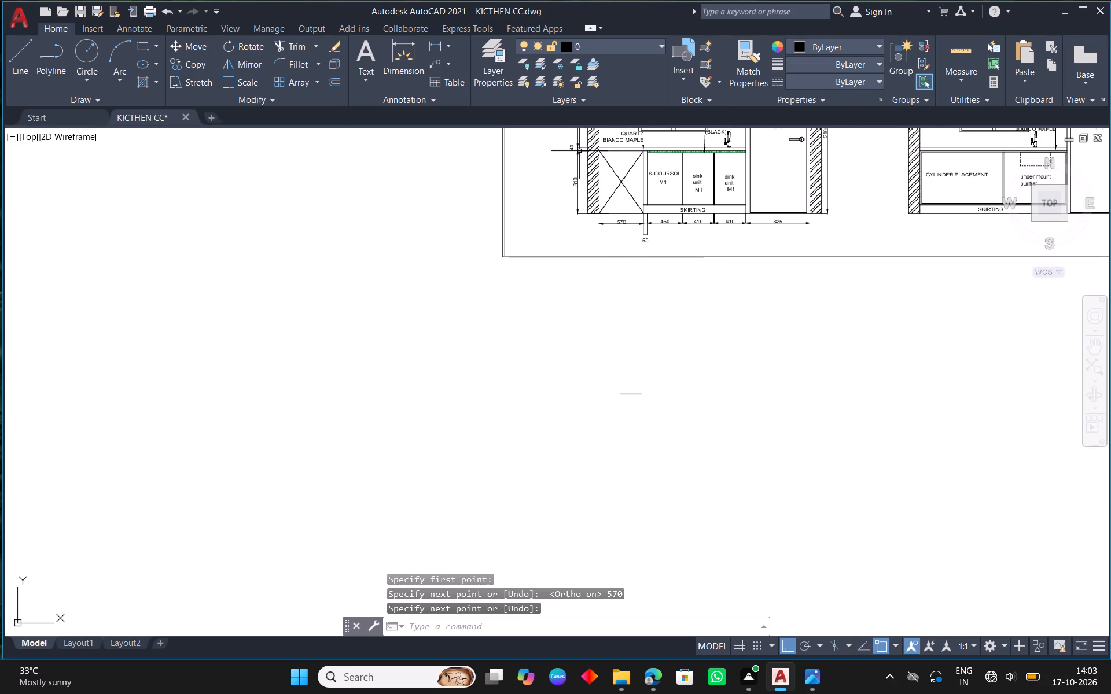
{"action": "scroll", "coordinate": [578, 154], "scroll_direction": "up", "scroll_amount": 1}
{"action": "right_click", "coordinate": [631, 346]}
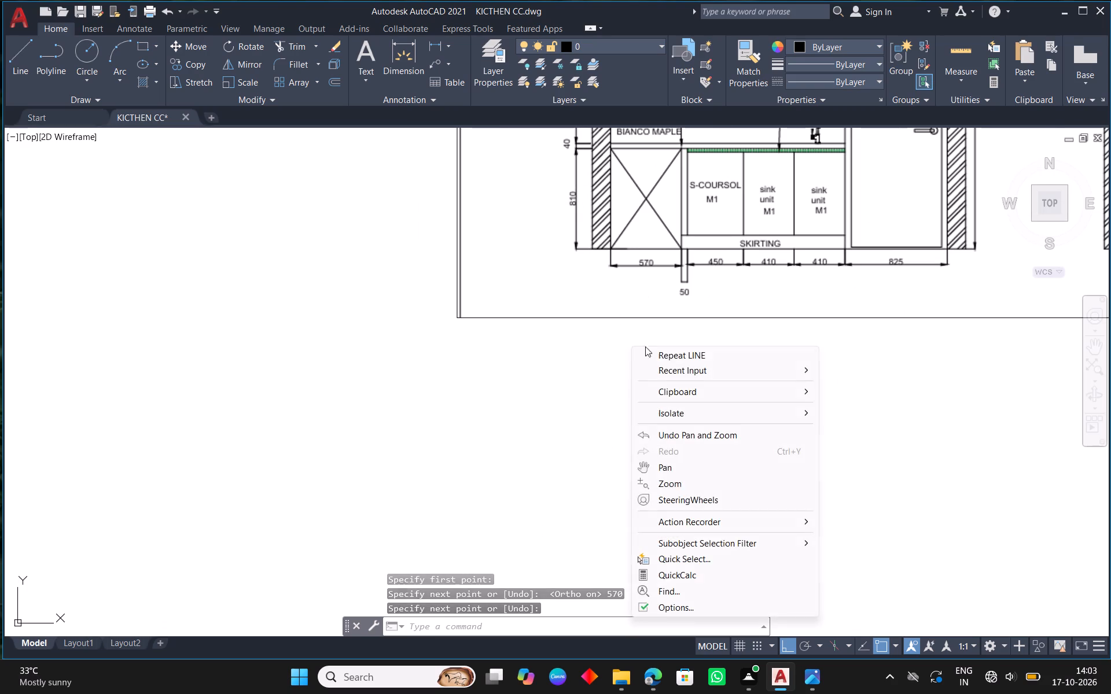
{"action": "left_click", "coordinate": [679, 360]}
{"action": "left_click", "coordinate": [645, 541]}
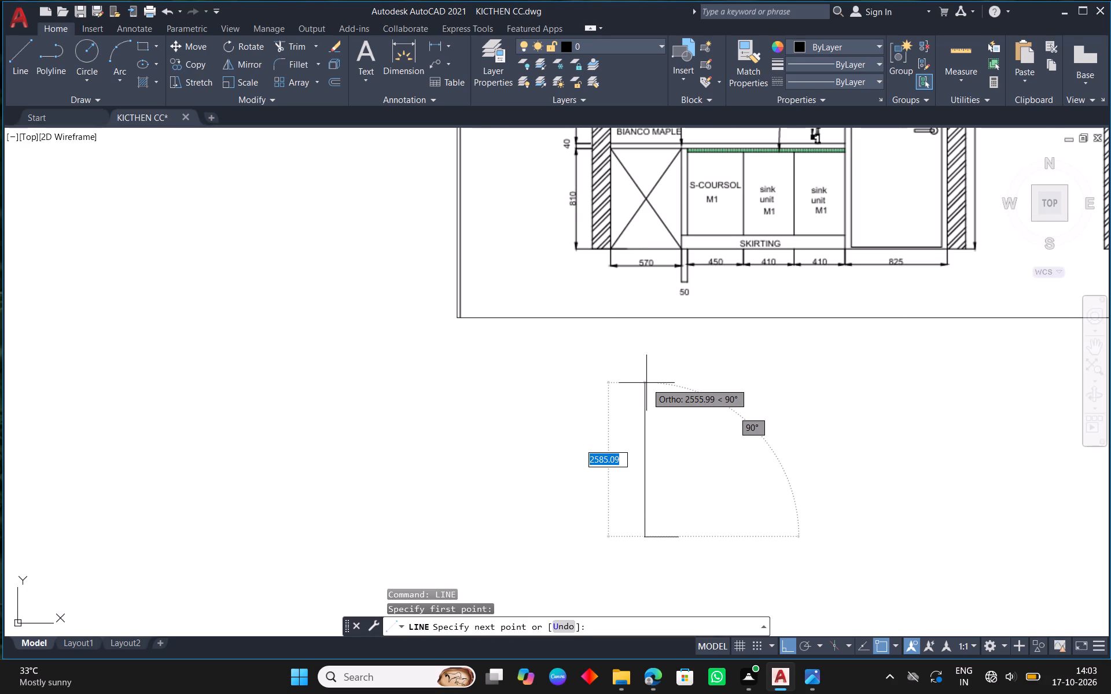
{"action": "type", "text": "810"}
{"action": "key", "text": "Return"}
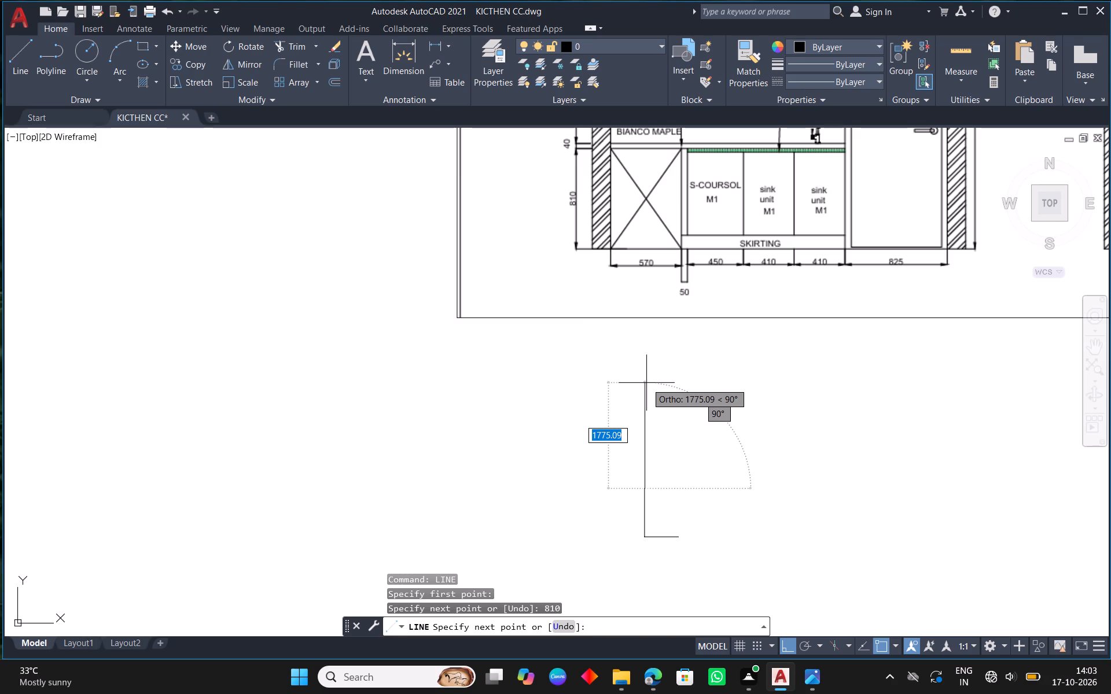
{"action": "type", "text": "570"}
{"action": "key", "text": "Return"}
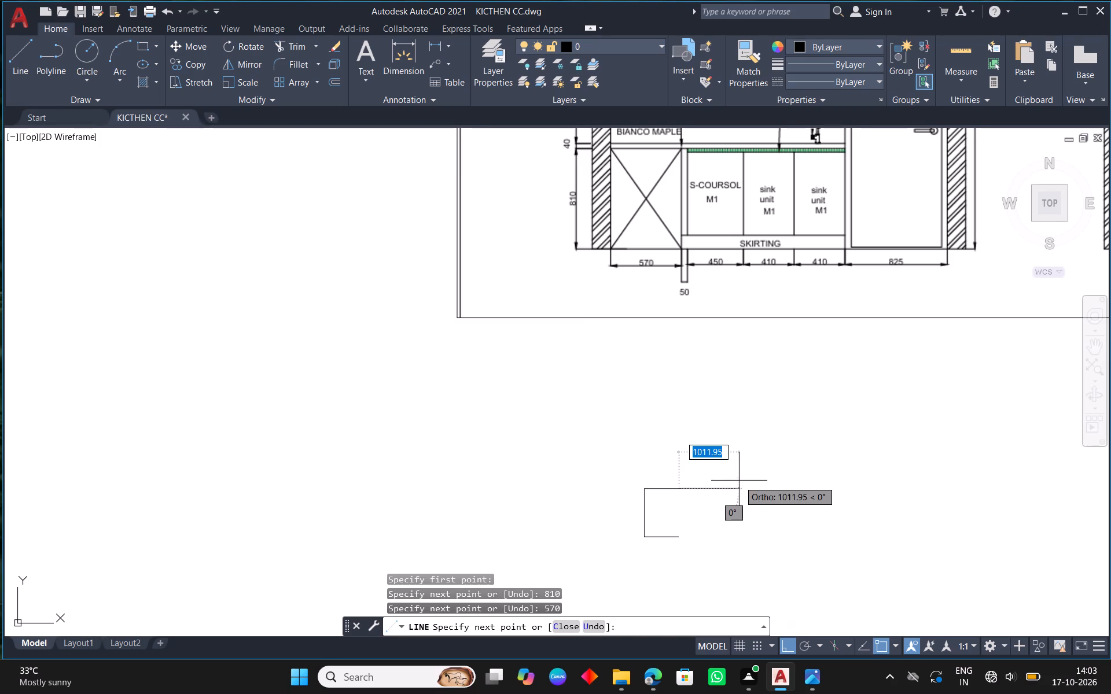
{"action": "left_click", "coordinate": [681, 539]}
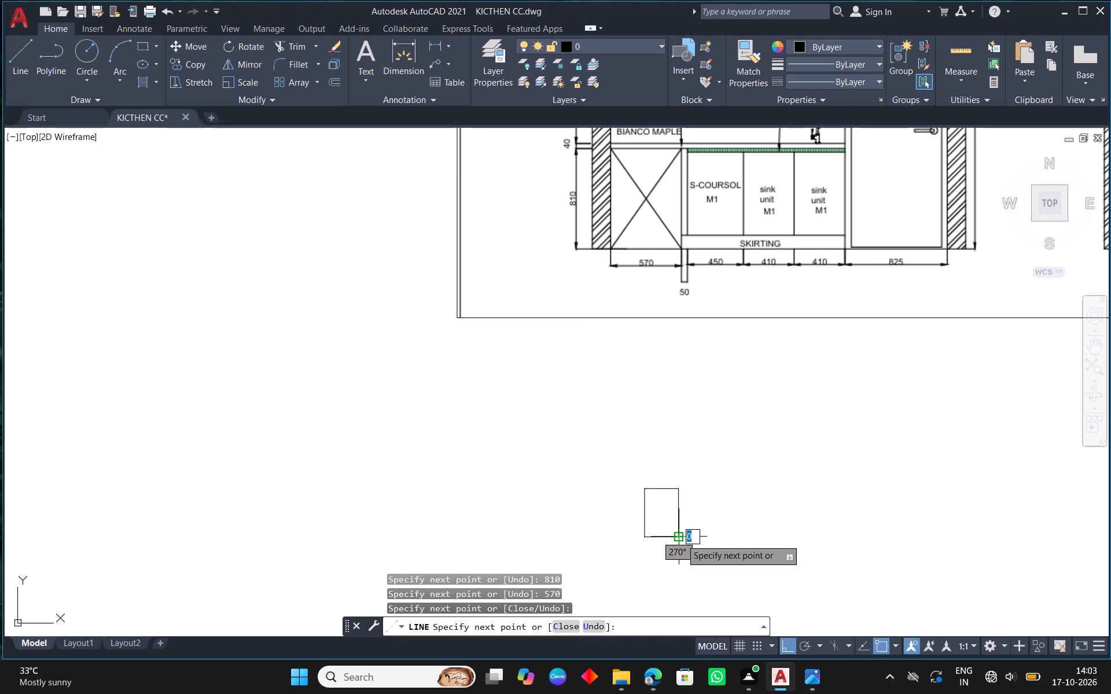
{"action": "right_click", "coordinate": [681, 539]}
{"action": "left_click", "coordinate": [743, 366]}
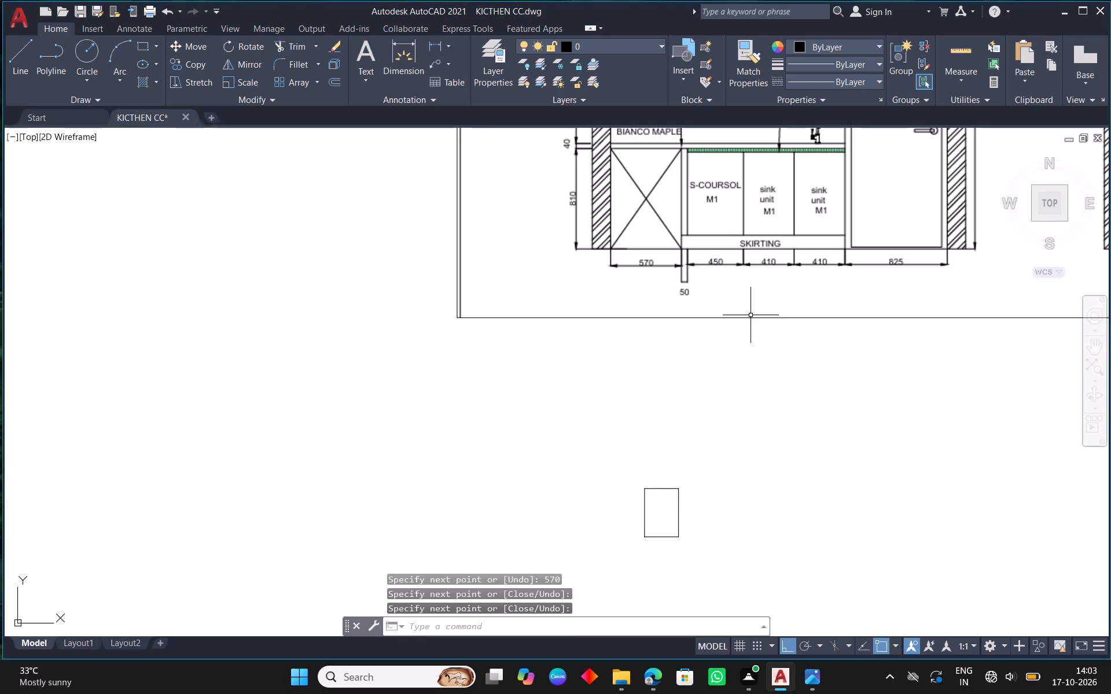
Offset the rectangle's right side outward by 50.
{"action": "type", "text": "O 50"}
{"action": "key", "text": "Return"}
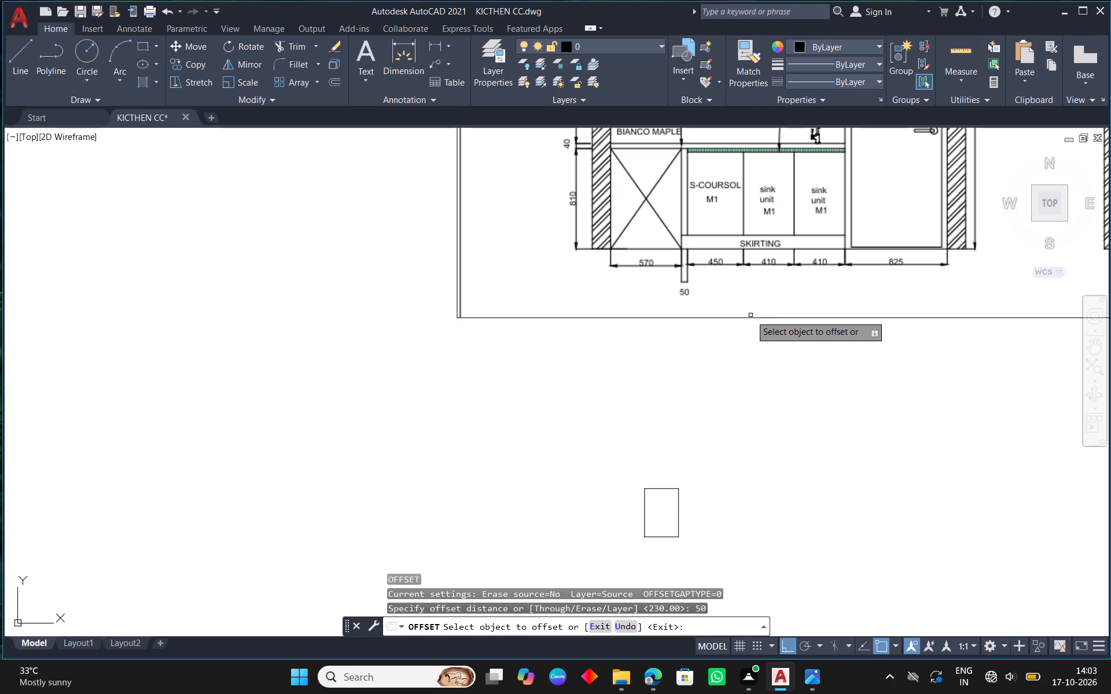
{"action": "left_click", "coordinate": [680, 510]}
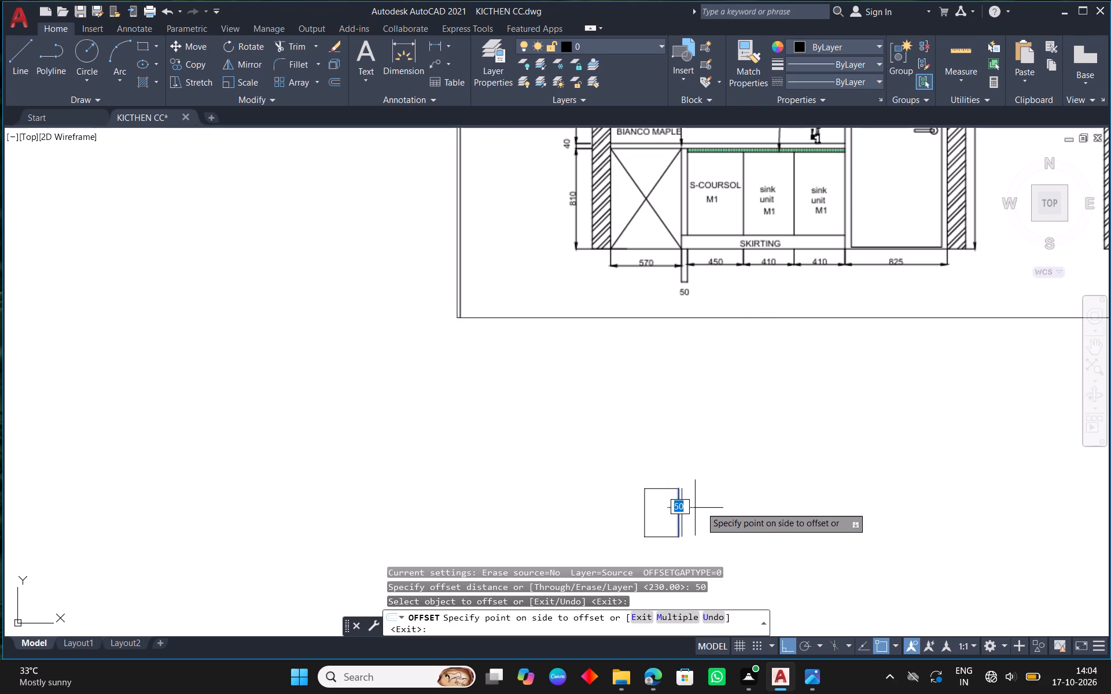
{"action": "left_click", "coordinate": [705, 505]}
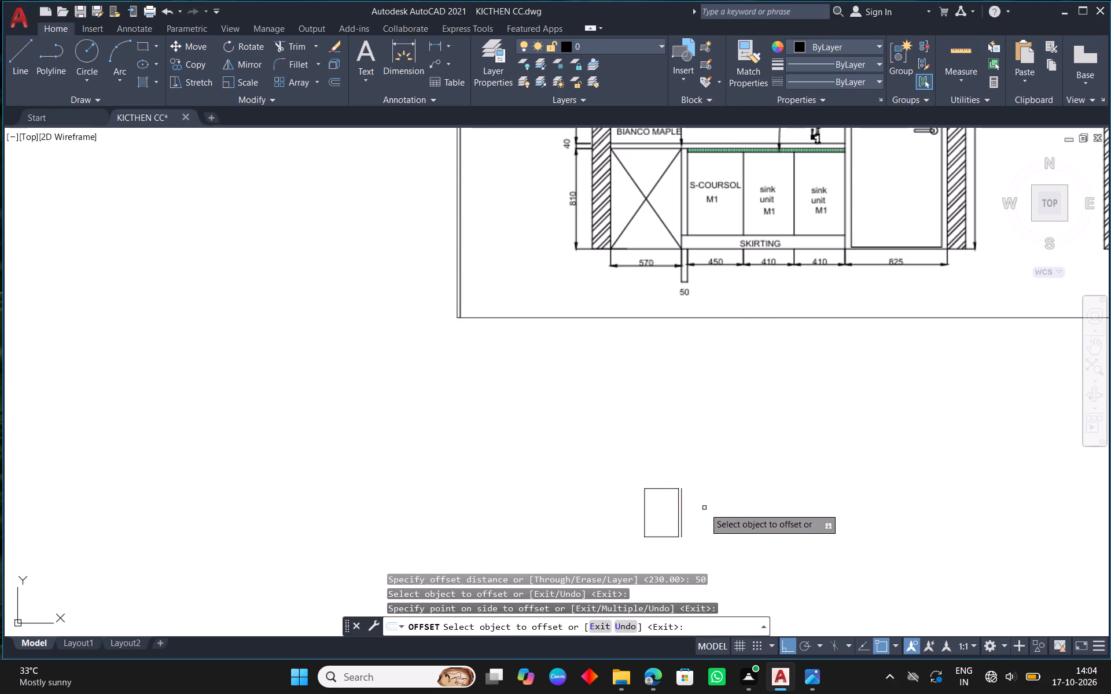
{"action": "middle_click_drag", "start_coordinate": [686, 490], "coordinate": [547, 304]}
{"action": "middle_click_drag", "start_coordinate": [546, 366], "coordinate": [524, 392]}
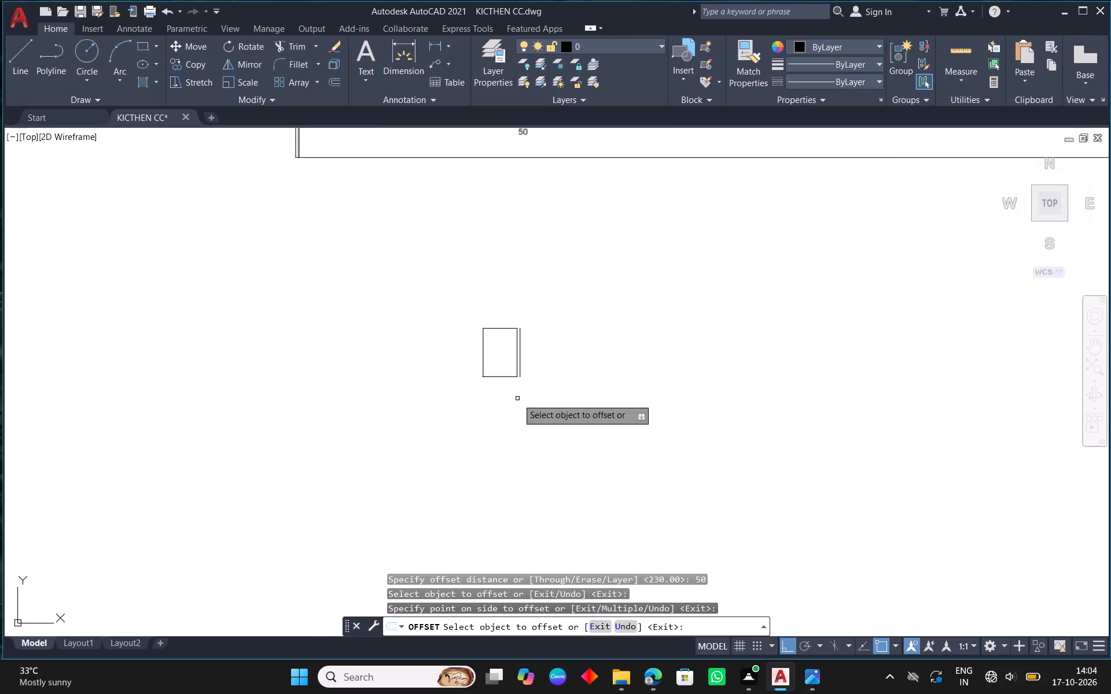
{"action": "scroll", "coordinate": [517, 398], "scroll_direction": "down", "scroll_amount": 1}
{"action": "scroll", "coordinate": [505, 386], "scroll_direction": "up", "scroll_amount": 1}
{"action": "right_click", "coordinate": [546, 301]}
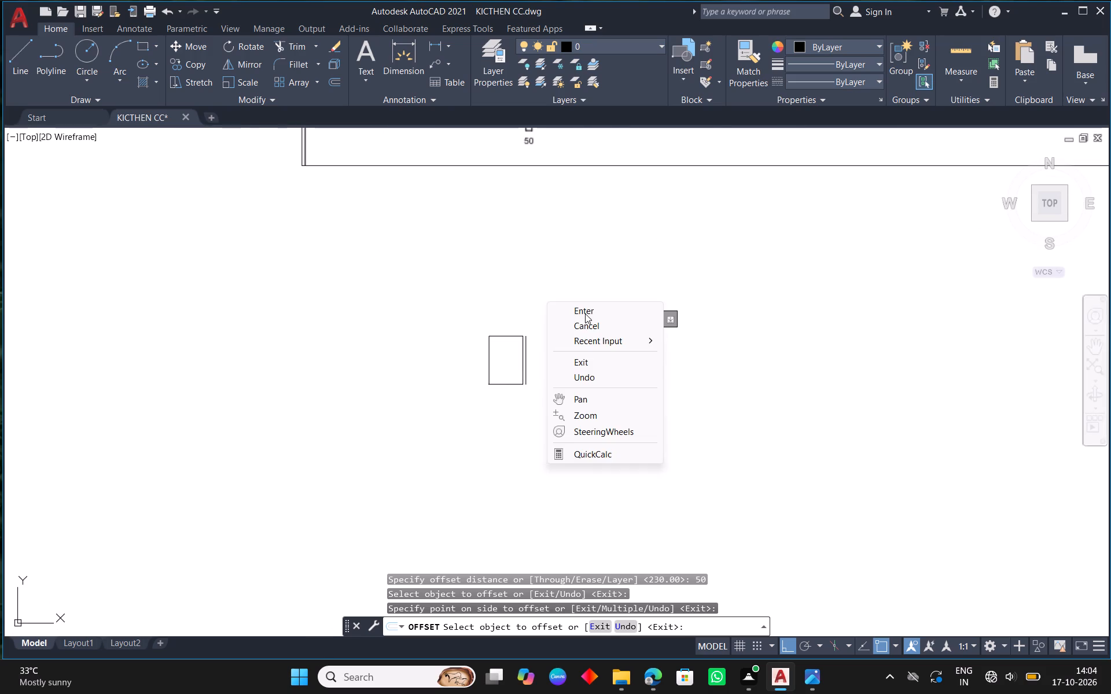
{"action": "left_click", "coordinate": [585, 313]}
Draw the 450 wide, 810 high S-COURSOL unit outline, starting from the bottom of the offset line and ending at its top.
{"action": "scroll", "coordinate": [570, 364], "scroll_direction": "down", "scroll_amount": 1}
{"action": "scroll", "coordinate": [564, 382], "scroll_direction": "up", "scroll_amount": 1}
{"action": "scroll", "coordinate": [565, 385], "scroll_direction": "down", "scroll_amount": 1}
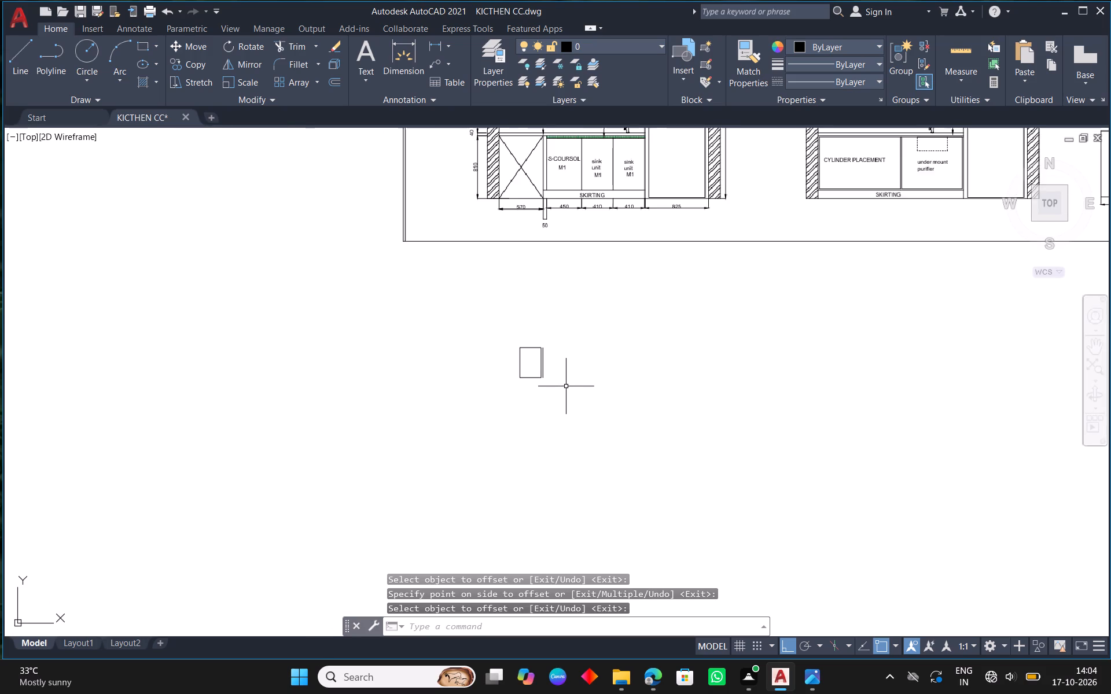
{"action": "middle_click_drag", "start_coordinate": [623, 359], "coordinate": [608, 304]}
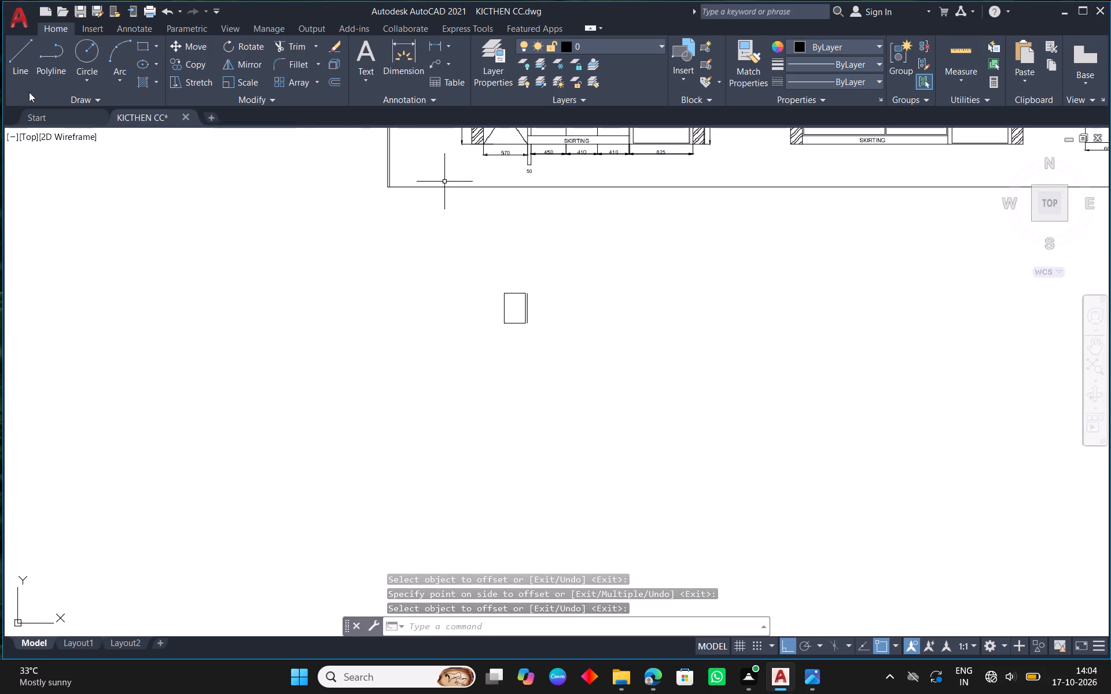
{"action": "left_click", "coordinate": [13, 58]}
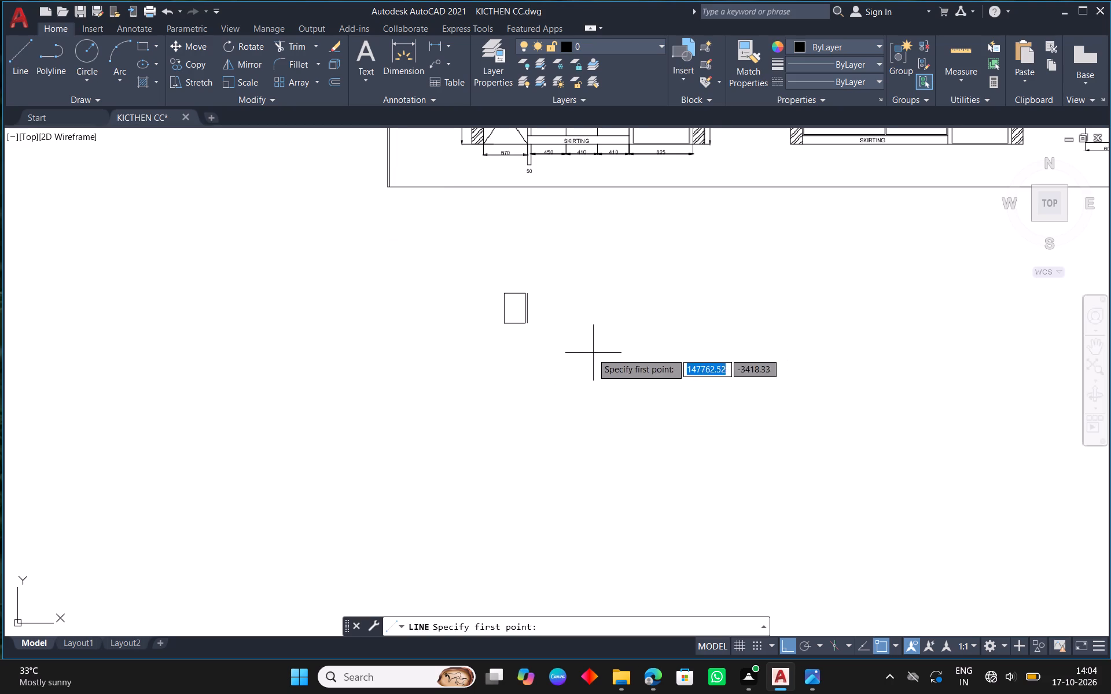
{"action": "scroll", "coordinate": [532, 324], "scroll_direction": "up", "scroll_amount": 1}
{"action": "left_click", "coordinate": [524, 324]}
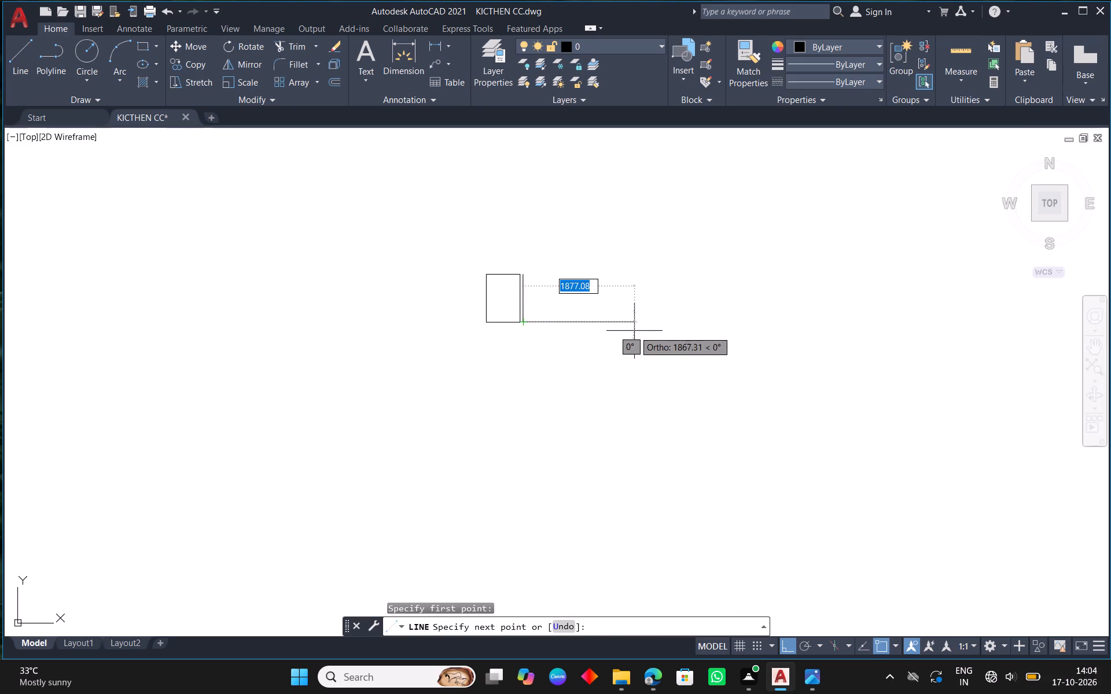
{"action": "type", "text": "450"}
{"action": "key", "text": "Return"}
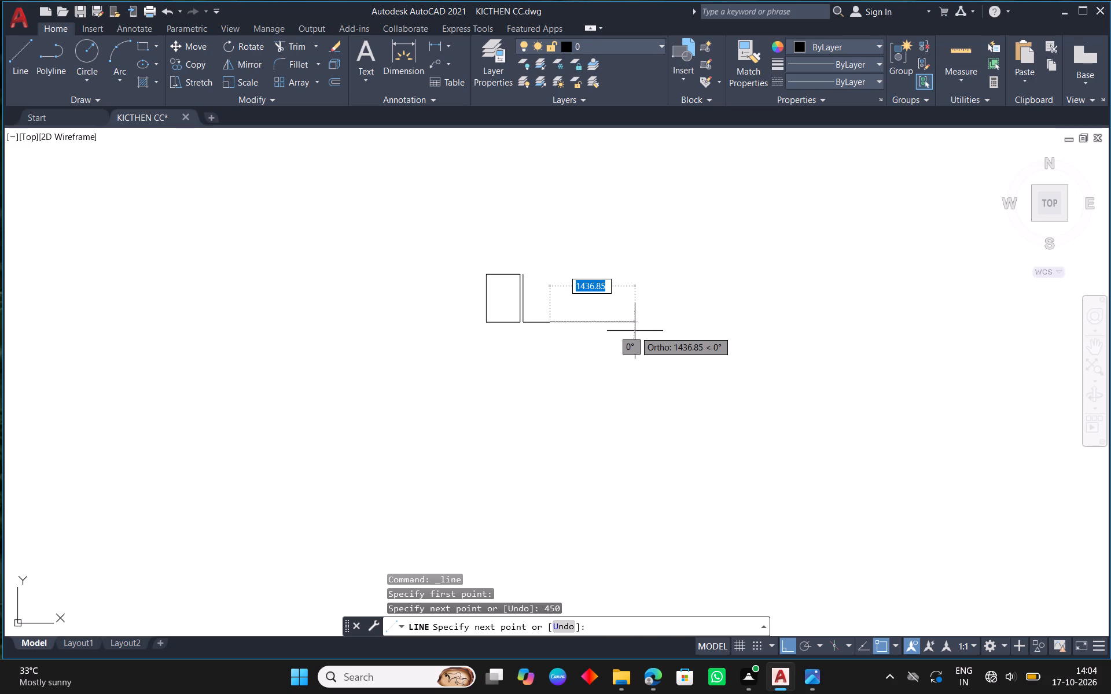
{"action": "scroll", "coordinate": [616, 278], "scroll_direction": "down", "scroll_amount": 2}
{"action": "middle_click_drag", "start_coordinate": [605, 238], "coordinate": [606, 241]}
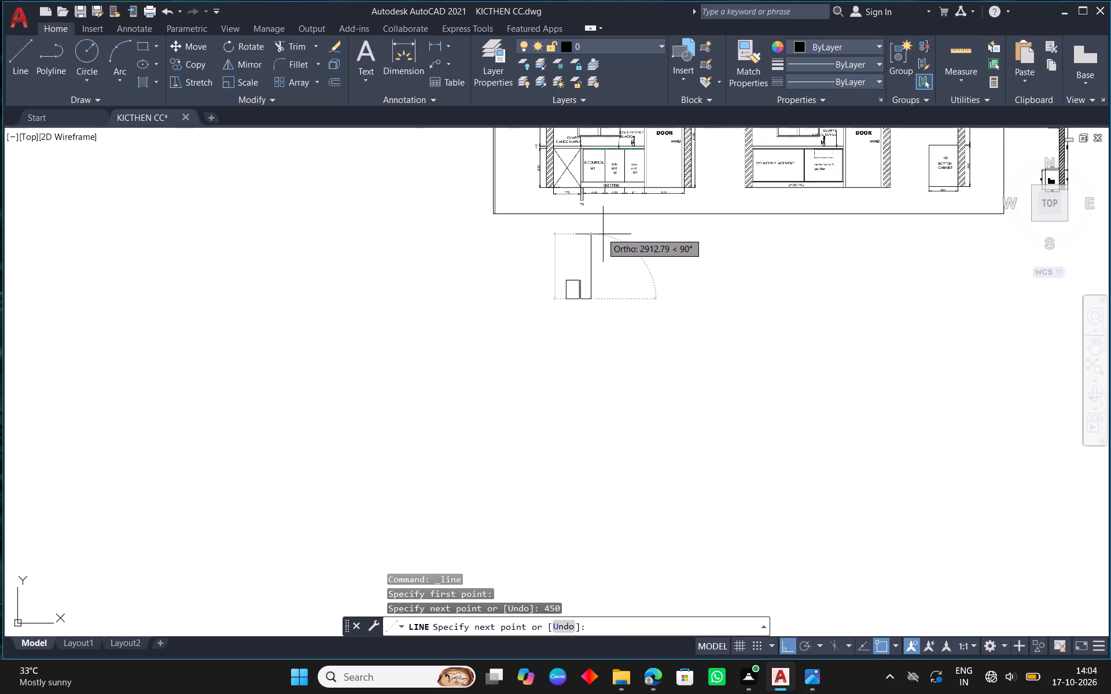
{"action": "middle_click_drag", "start_coordinate": [606, 241], "coordinate": [619, 265]}
{"action": "scroll", "coordinate": [622, 210], "scroll_direction": "up", "scroll_amount": 3}
{"action": "scroll", "coordinate": [619, 242], "scroll_direction": "down", "scroll_amount": 1}
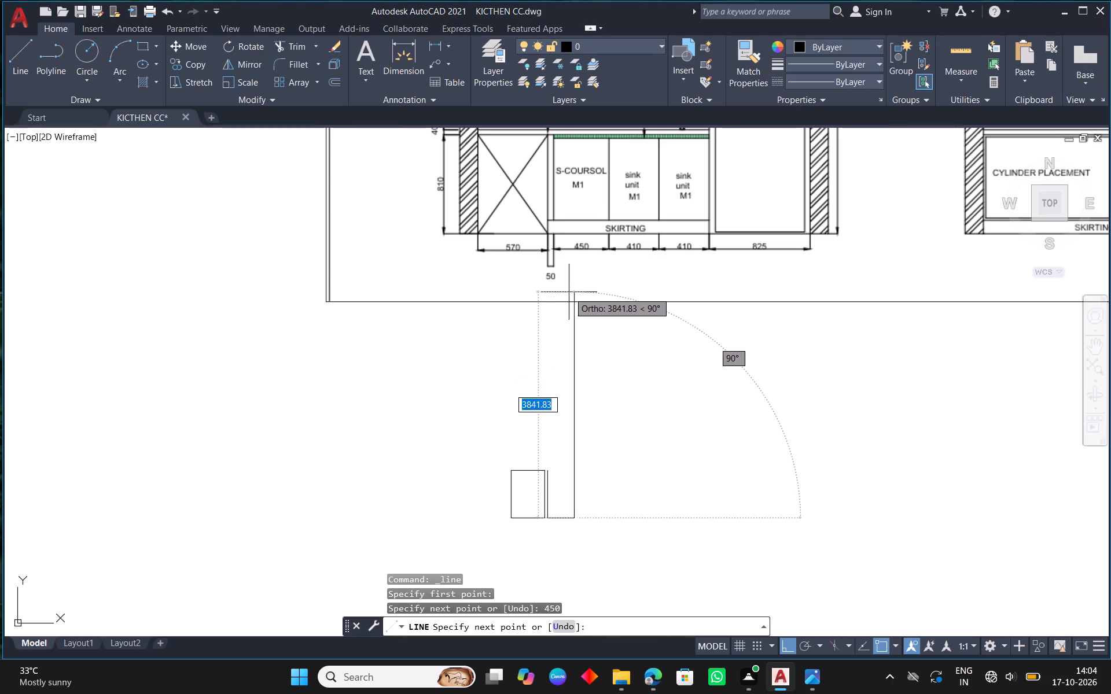
{"action": "type", "text": "810"}
{"action": "key", "text": "Return"}
{"action": "scroll", "coordinate": [539, 477], "scroll_direction": "up", "scroll_amount": 1}
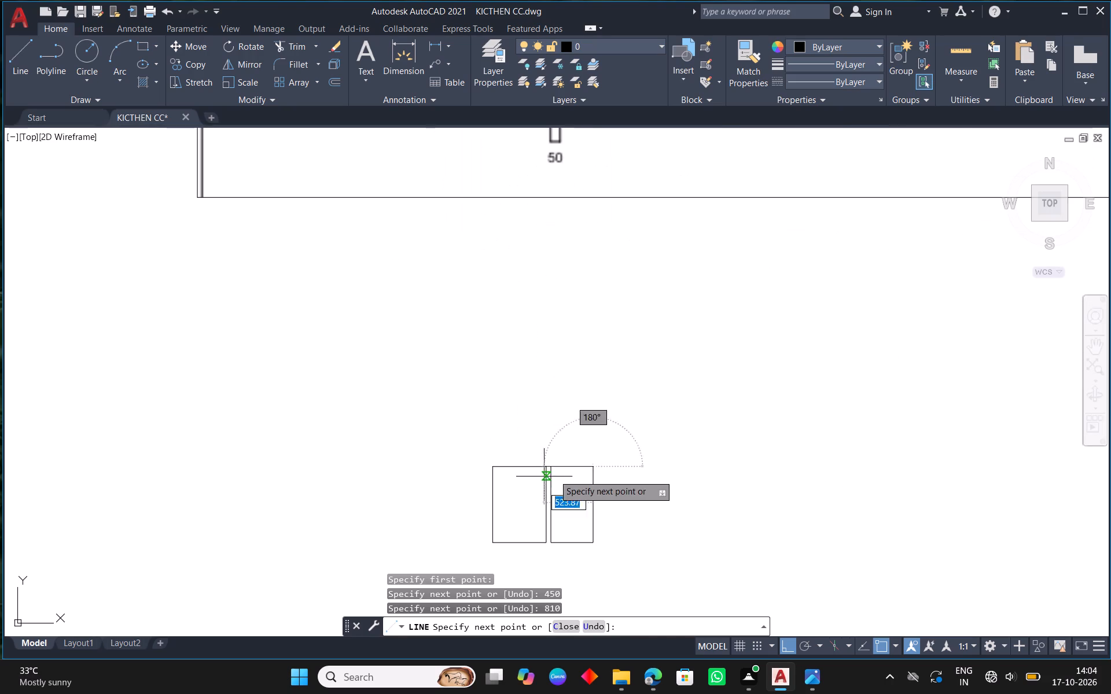
{"action": "left_click", "coordinate": [549, 468]}
{"action": "key", "text": "Escape"}
{"action": "scroll", "coordinate": [591, 401], "scroll_direction": "down", "scroll_amount": 2}
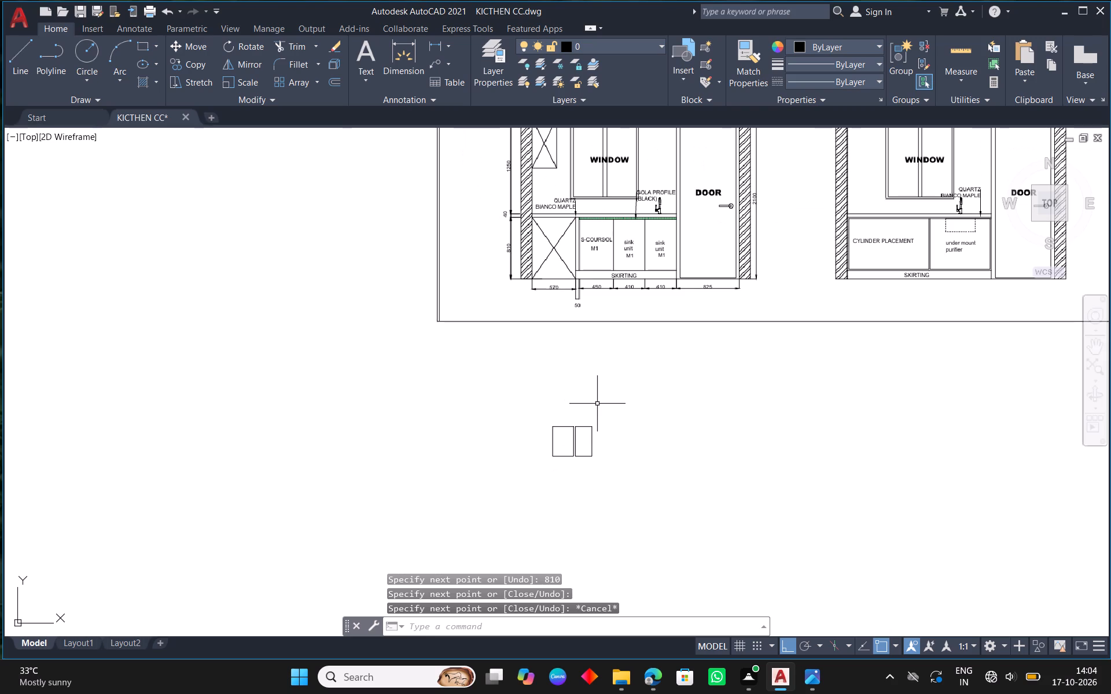
From the S-COURSOL unit's bottom right corner, draw the first sink unit's 410 base and 810 high right side.
{"action": "right_click", "coordinate": [648, 426]}
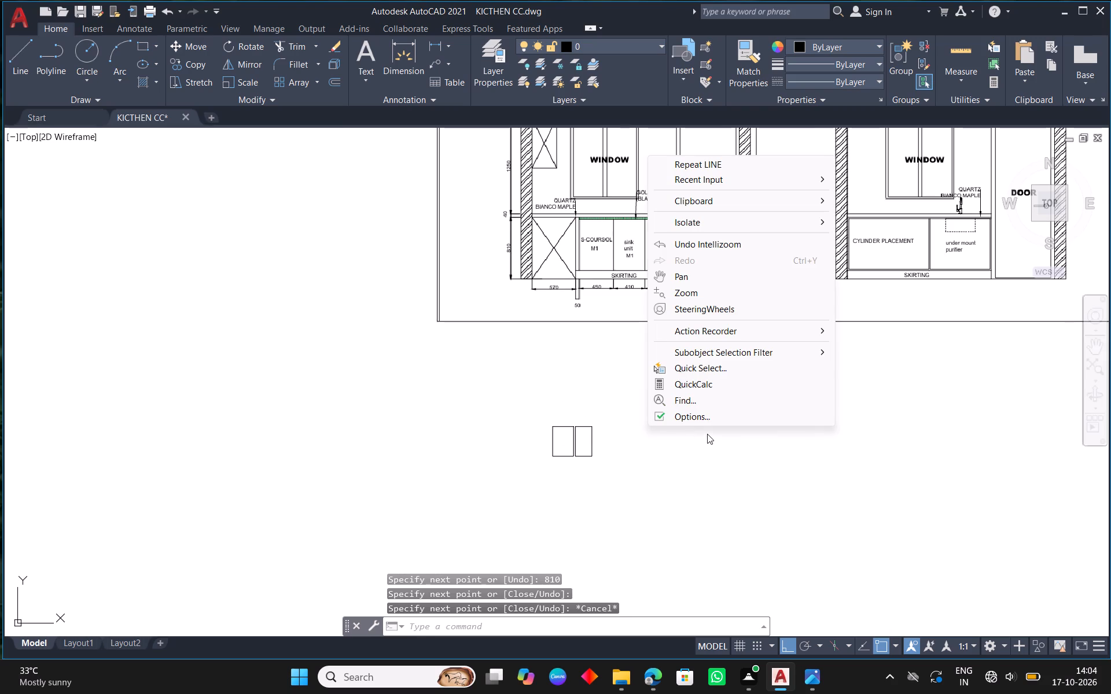
{"action": "left_click", "coordinate": [712, 166]}
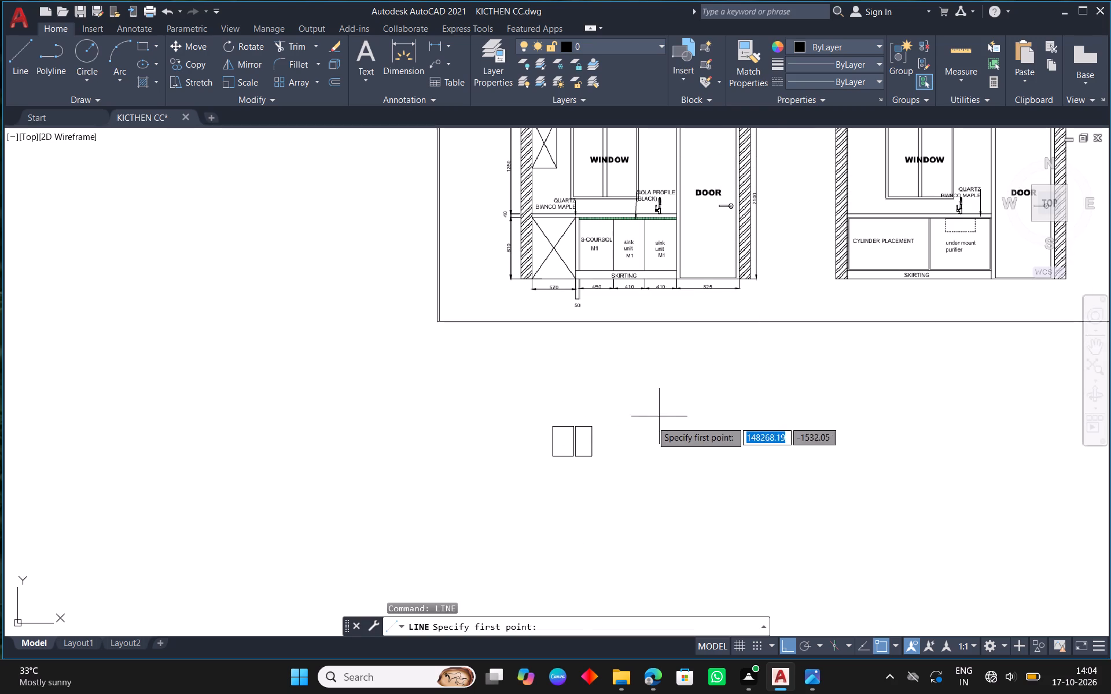
{"action": "left_click", "coordinate": [593, 456]}
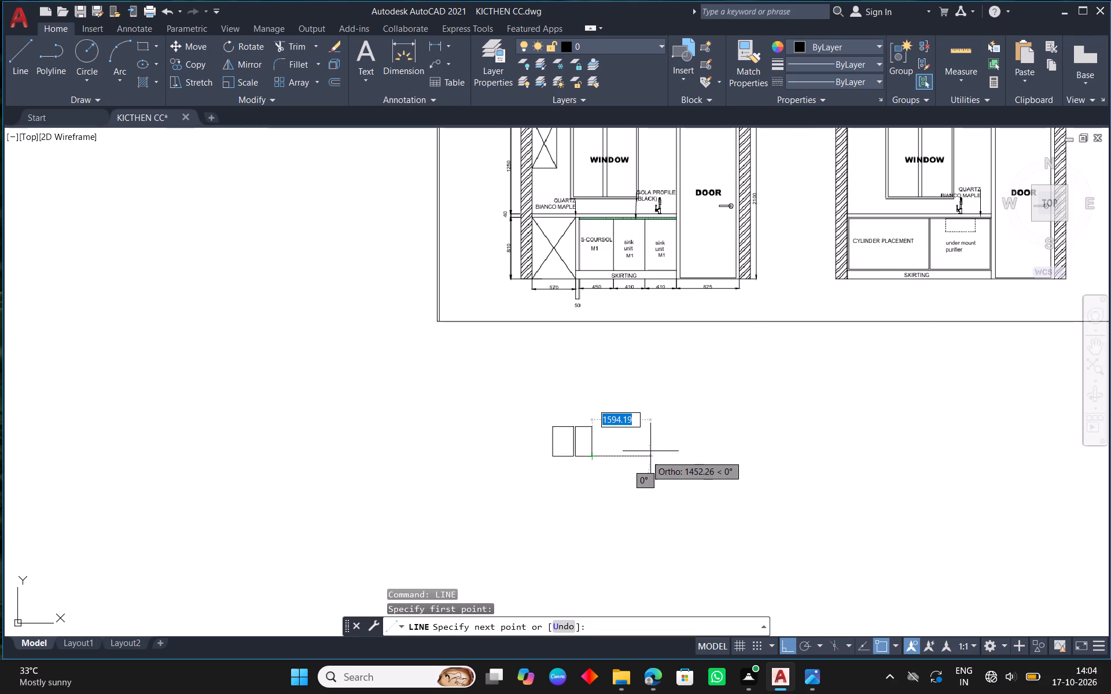
{"action": "type", "text": "410"}
{"action": "key", "text": "Return"}
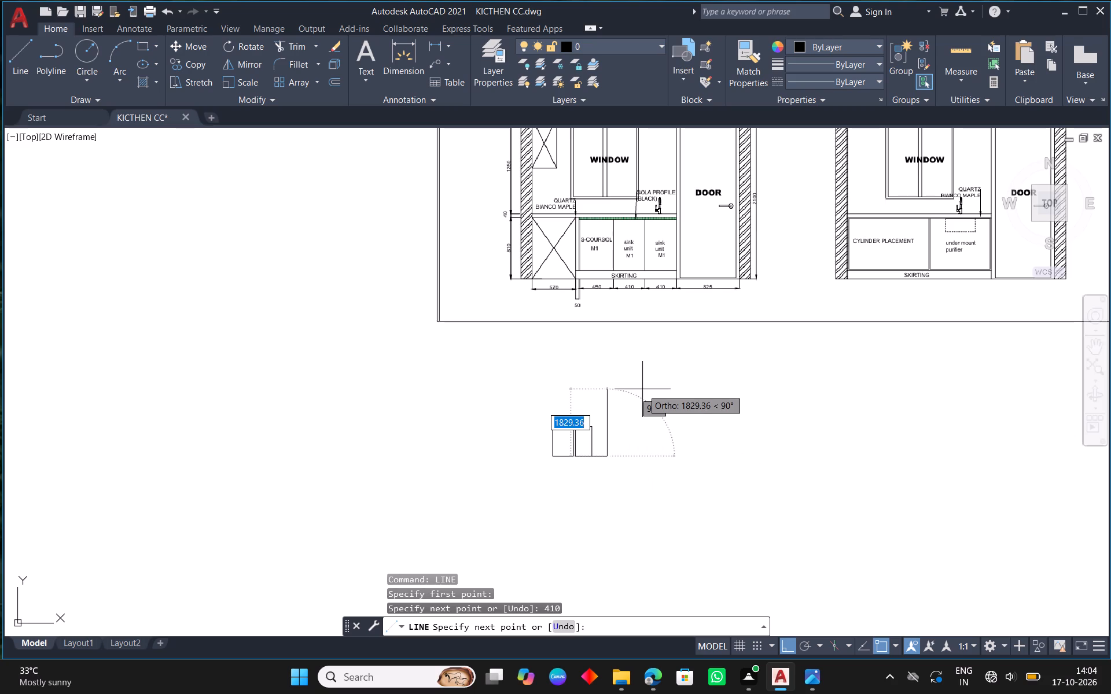
{"action": "type", "text": "810"}
{"action": "key", "text": "Return"}
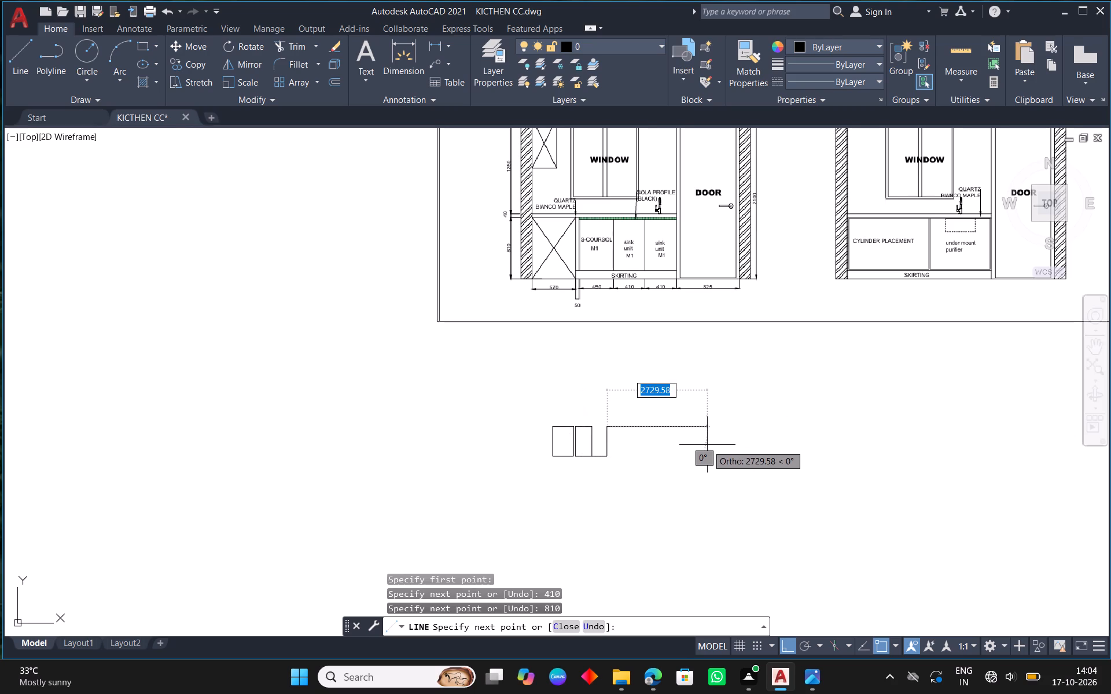
Continue the line to outline the second sink unit, 410 wide and 810 high, ending at the first sink unit's bottom right corner.
{"action": "type", "text": "410"}
{"action": "key", "text": "Return"}
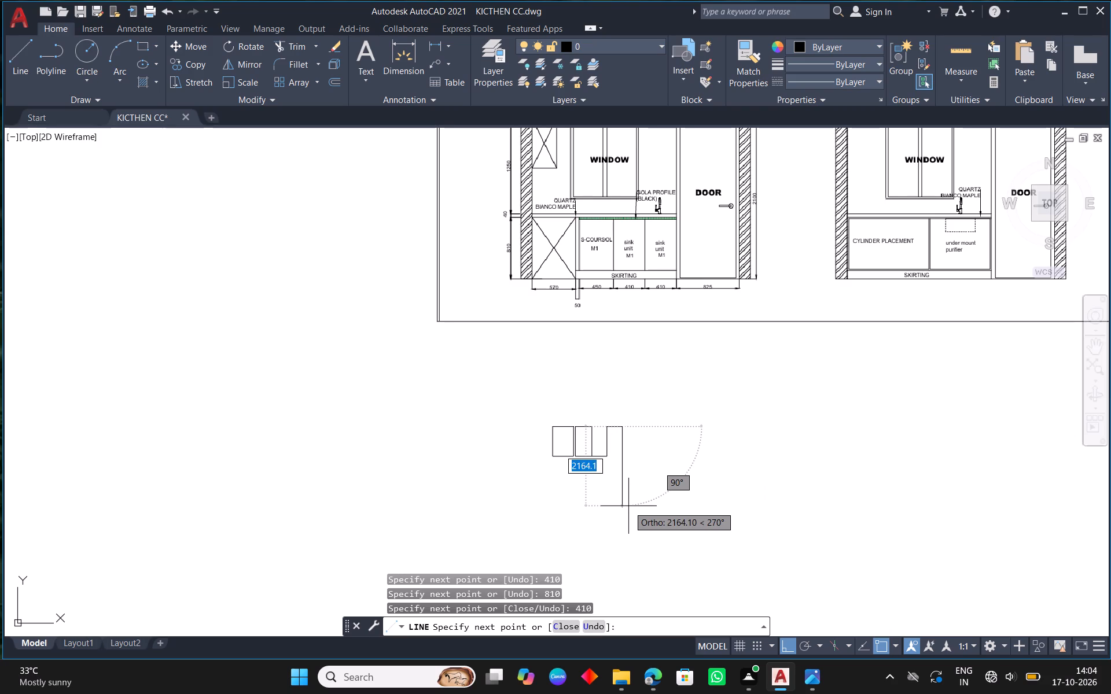
{"action": "type", "text": "810"}
{"action": "key", "text": "Return"}
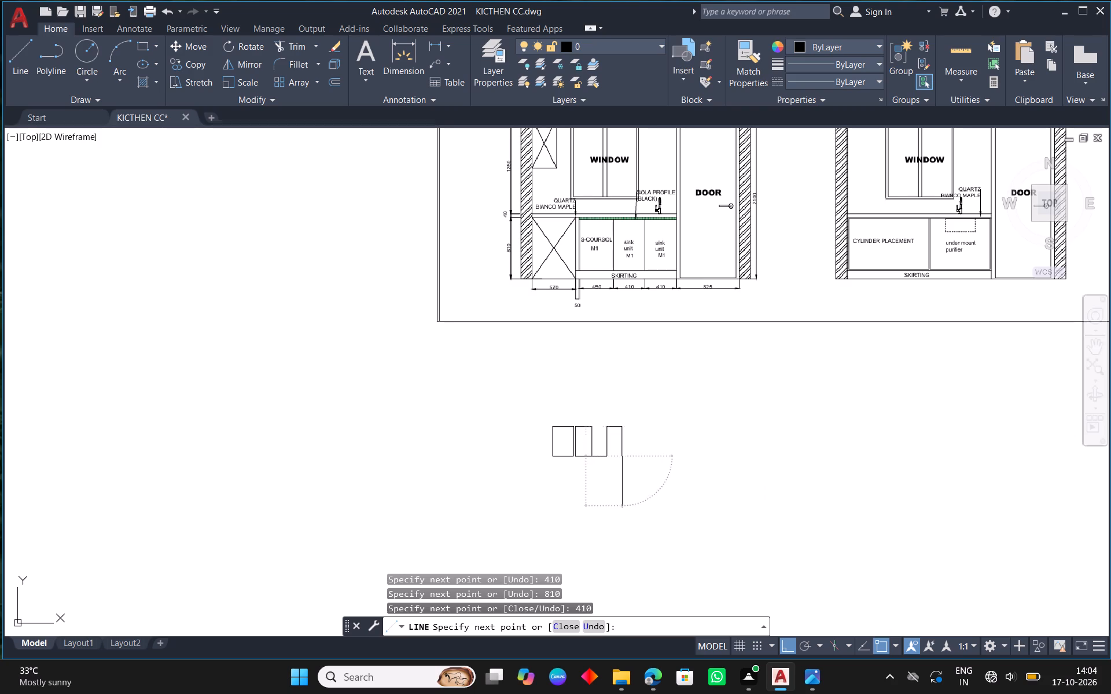
{"action": "scroll", "coordinate": [624, 418], "scroll_direction": "up", "scroll_amount": 3}
{"action": "middle_click_drag", "start_coordinate": [568, 515], "coordinate": [583, 489]}
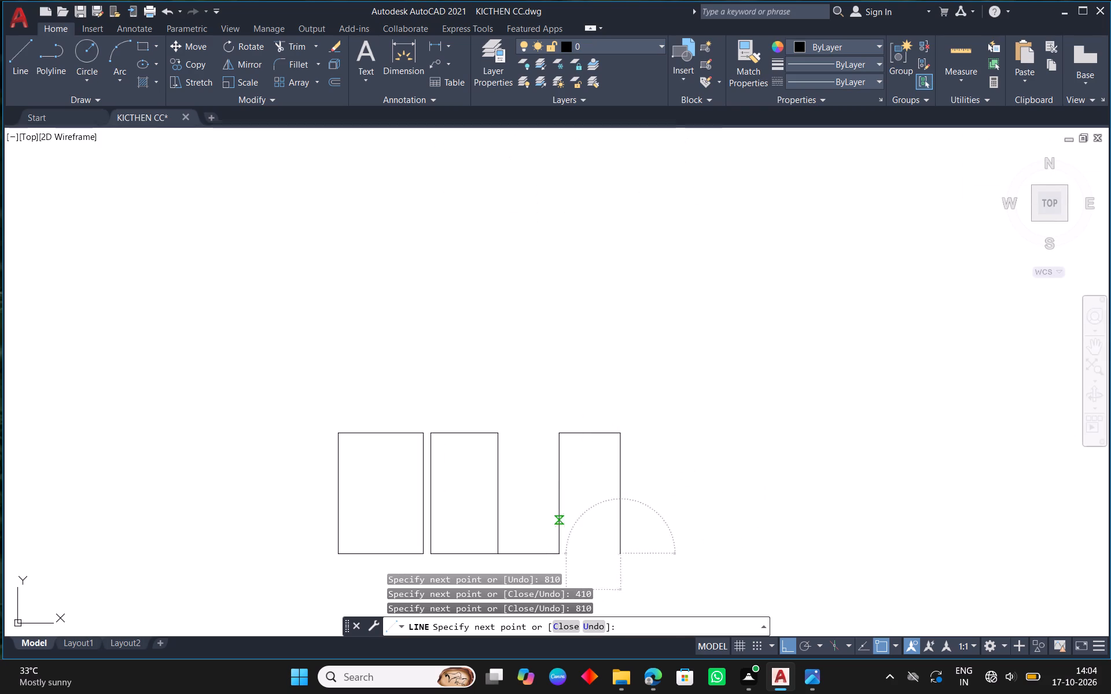
{"action": "middle_click_drag", "start_coordinate": [583, 489], "coordinate": [690, 309]}
{"action": "left_click", "coordinate": [679, 349]}
{"action": "right_click", "coordinate": [680, 349]}
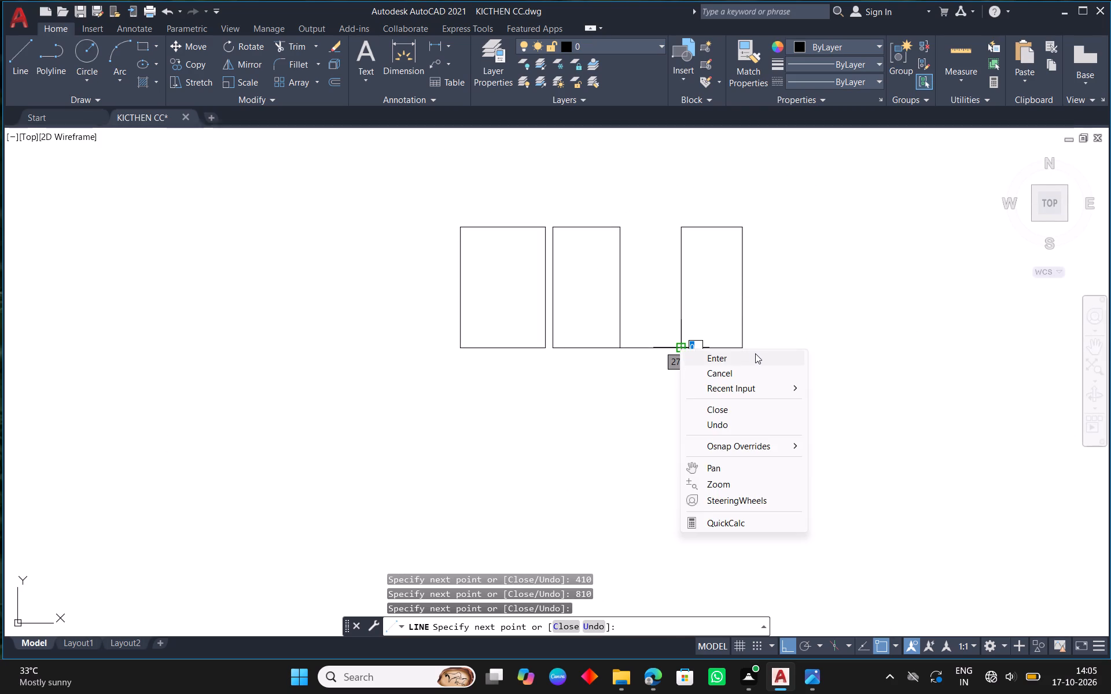
{"action": "left_click", "coordinate": [755, 355]}
Close the top of the first sink unit with a line from the second sink unit to the S-COURSOL unit.
{"action": "right_click", "coordinate": [637, 173]}
{"action": "left_click", "coordinate": [685, 184]}
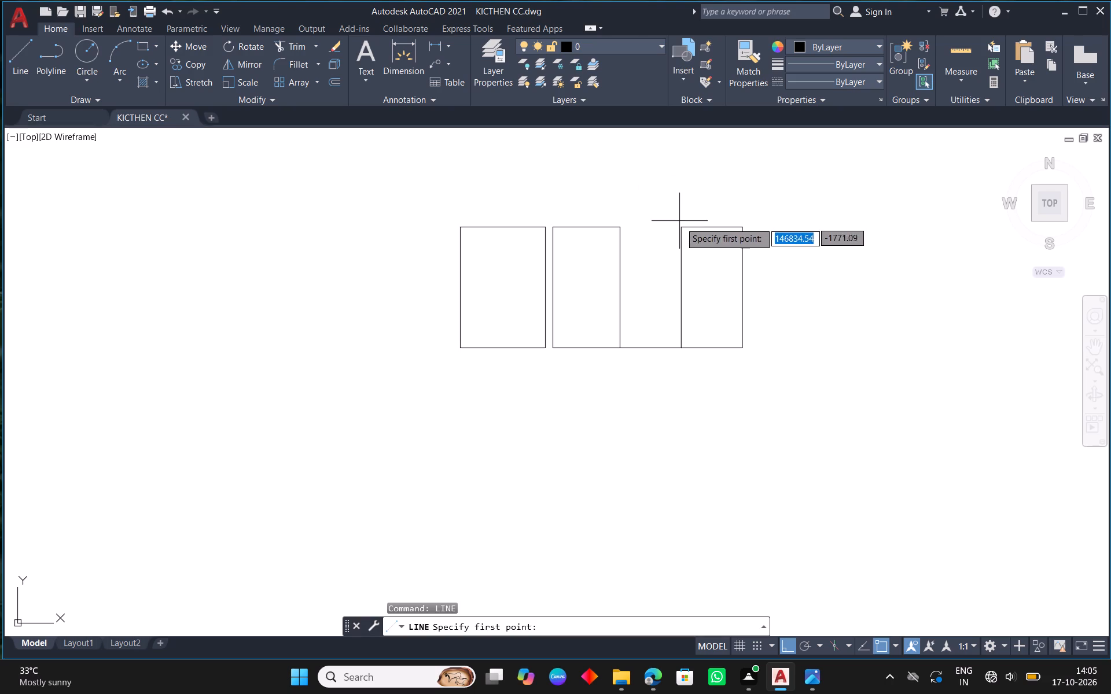
{"action": "left_click", "coordinate": [683, 224]}
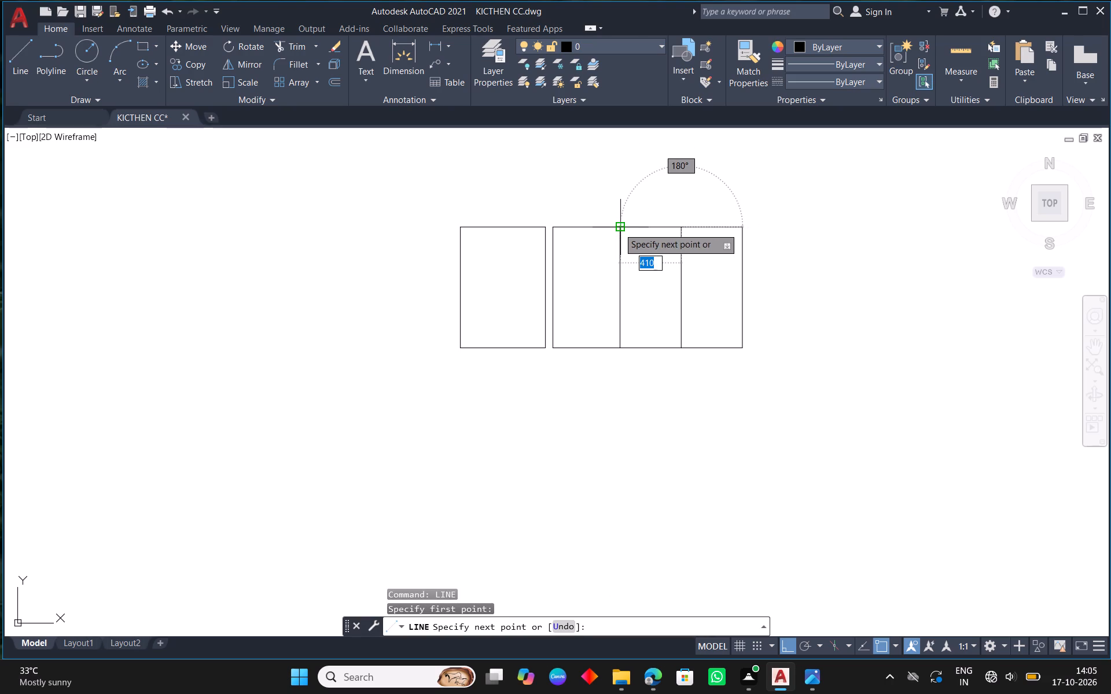
{"action": "left_click", "coordinate": [619, 228]}
{"action": "right_click", "coordinate": [619, 224]}
{"action": "left_click", "coordinate": [658, 230]}
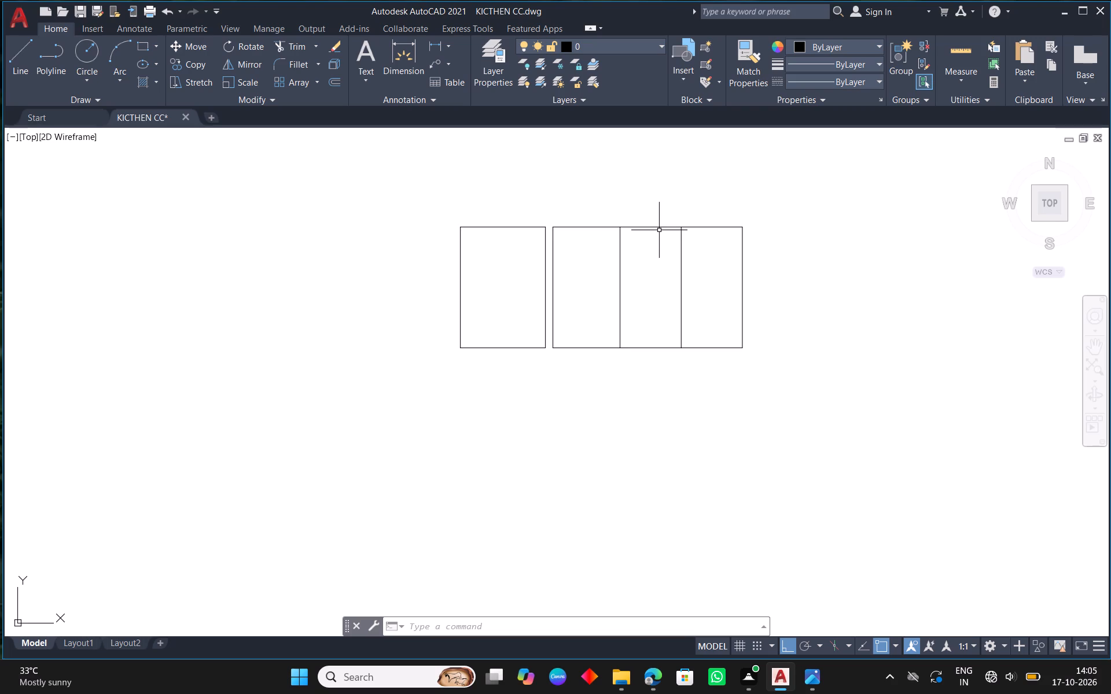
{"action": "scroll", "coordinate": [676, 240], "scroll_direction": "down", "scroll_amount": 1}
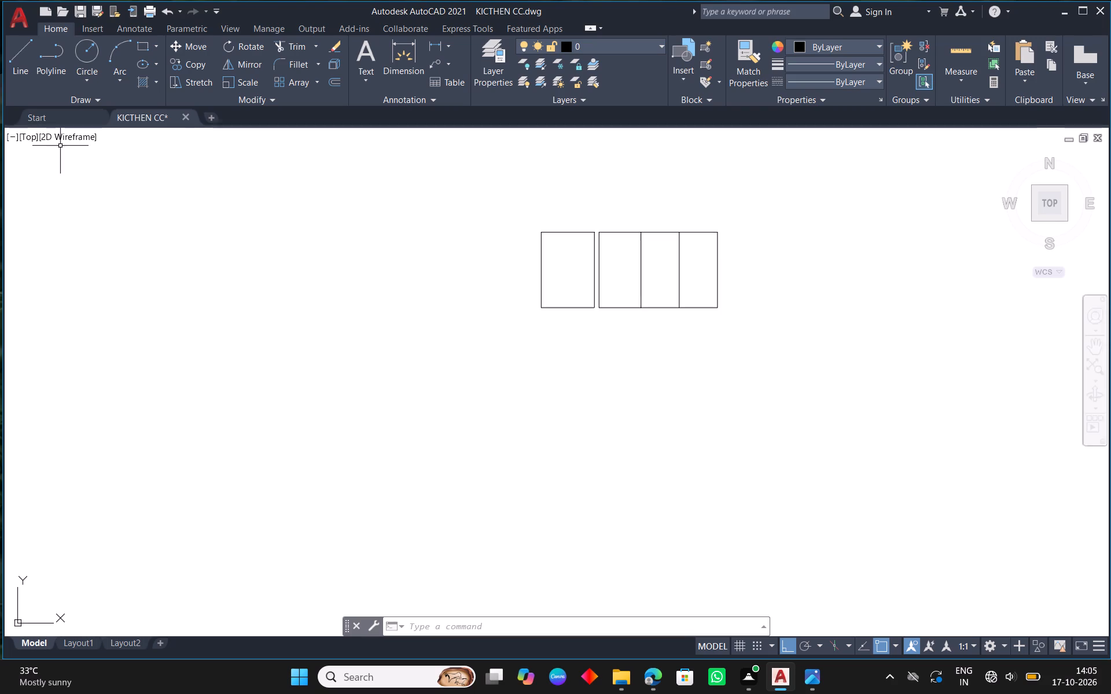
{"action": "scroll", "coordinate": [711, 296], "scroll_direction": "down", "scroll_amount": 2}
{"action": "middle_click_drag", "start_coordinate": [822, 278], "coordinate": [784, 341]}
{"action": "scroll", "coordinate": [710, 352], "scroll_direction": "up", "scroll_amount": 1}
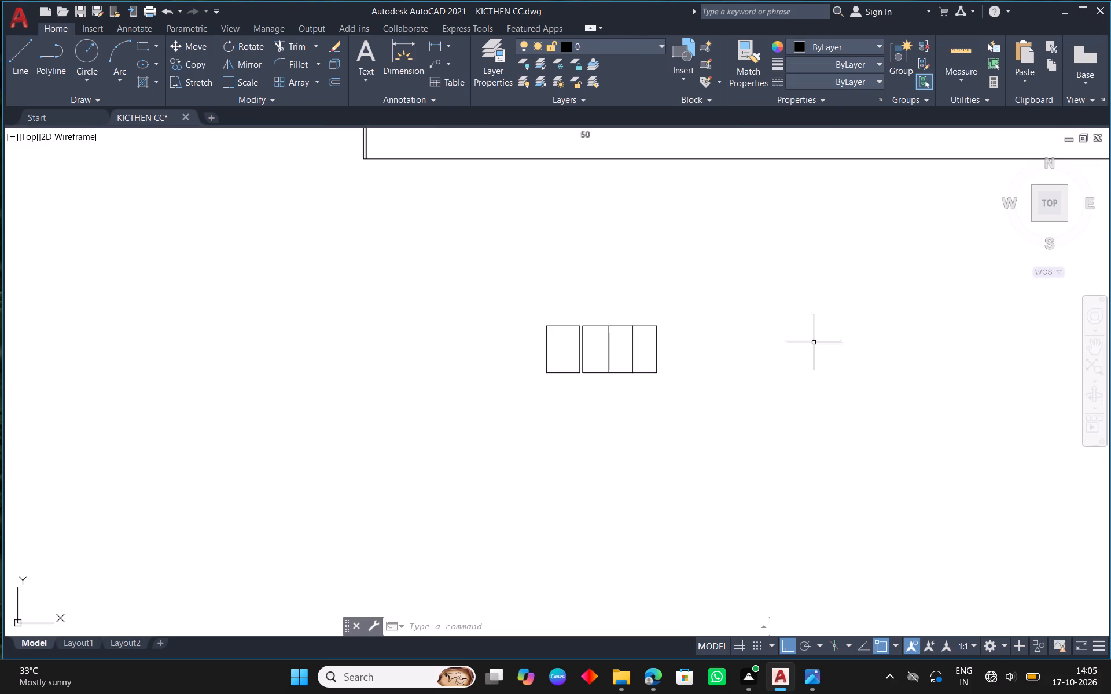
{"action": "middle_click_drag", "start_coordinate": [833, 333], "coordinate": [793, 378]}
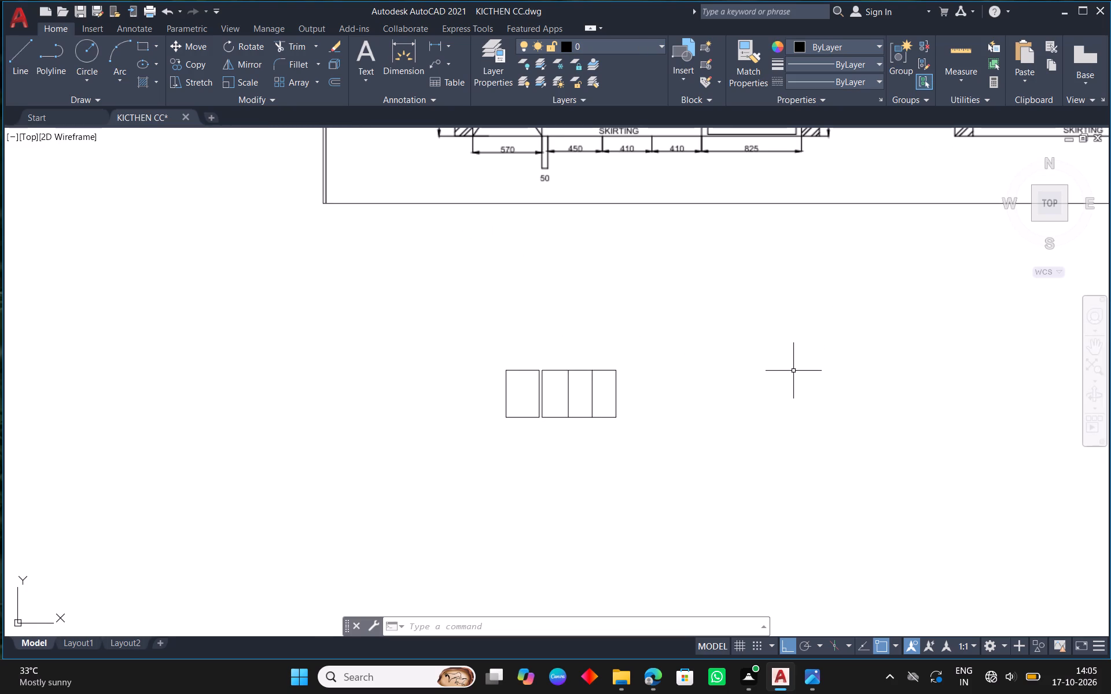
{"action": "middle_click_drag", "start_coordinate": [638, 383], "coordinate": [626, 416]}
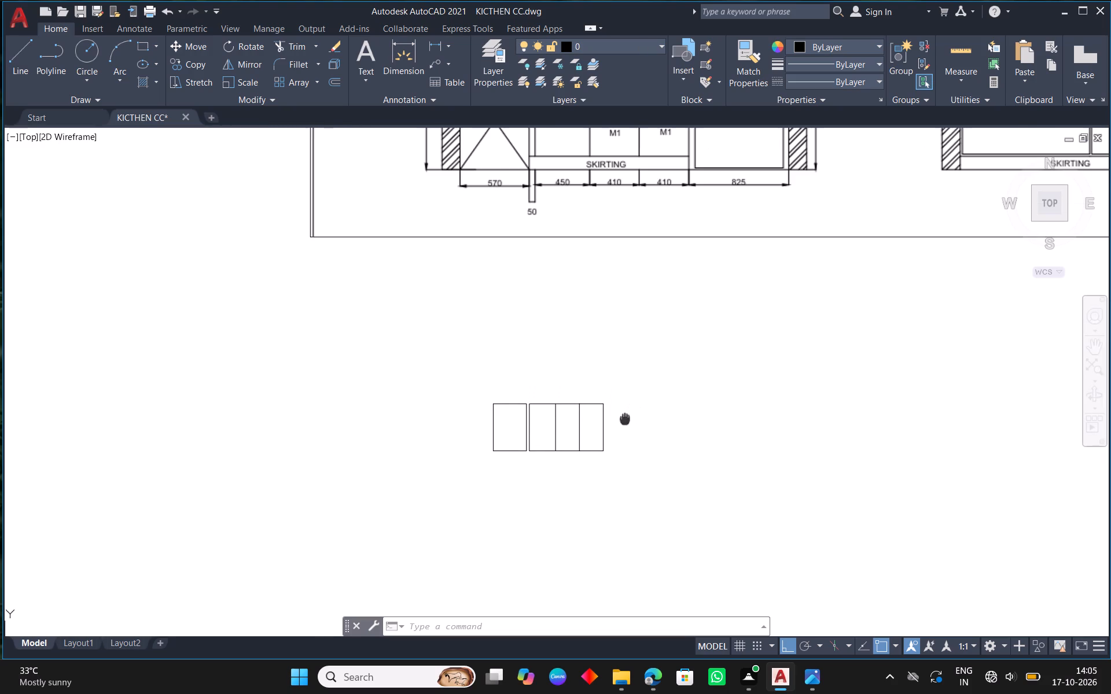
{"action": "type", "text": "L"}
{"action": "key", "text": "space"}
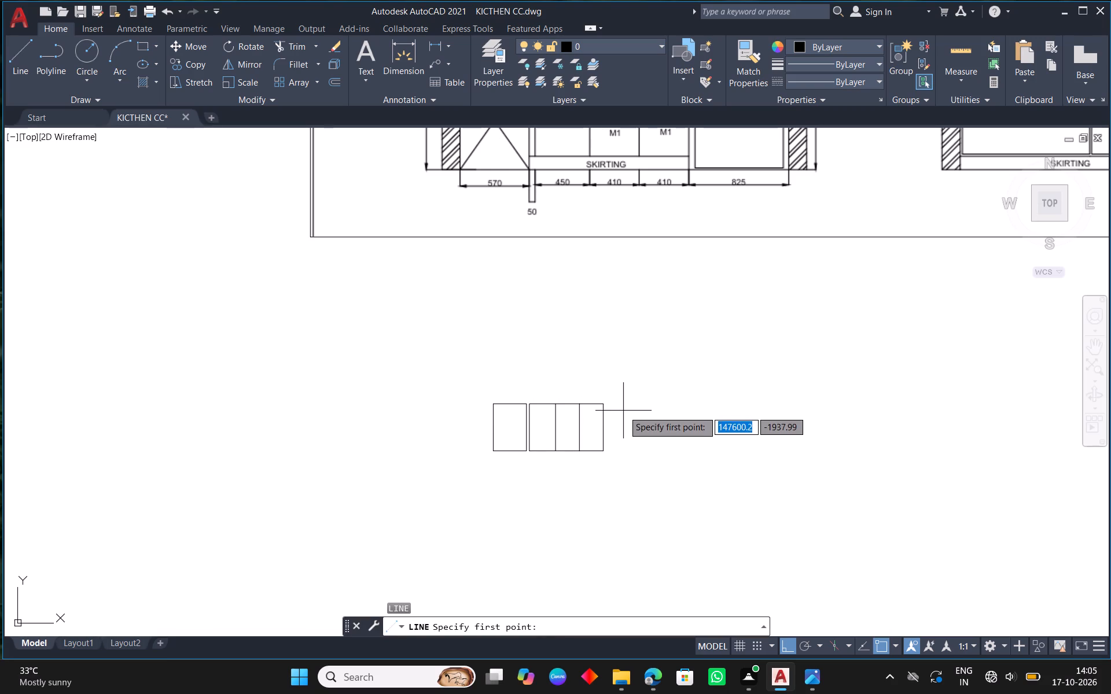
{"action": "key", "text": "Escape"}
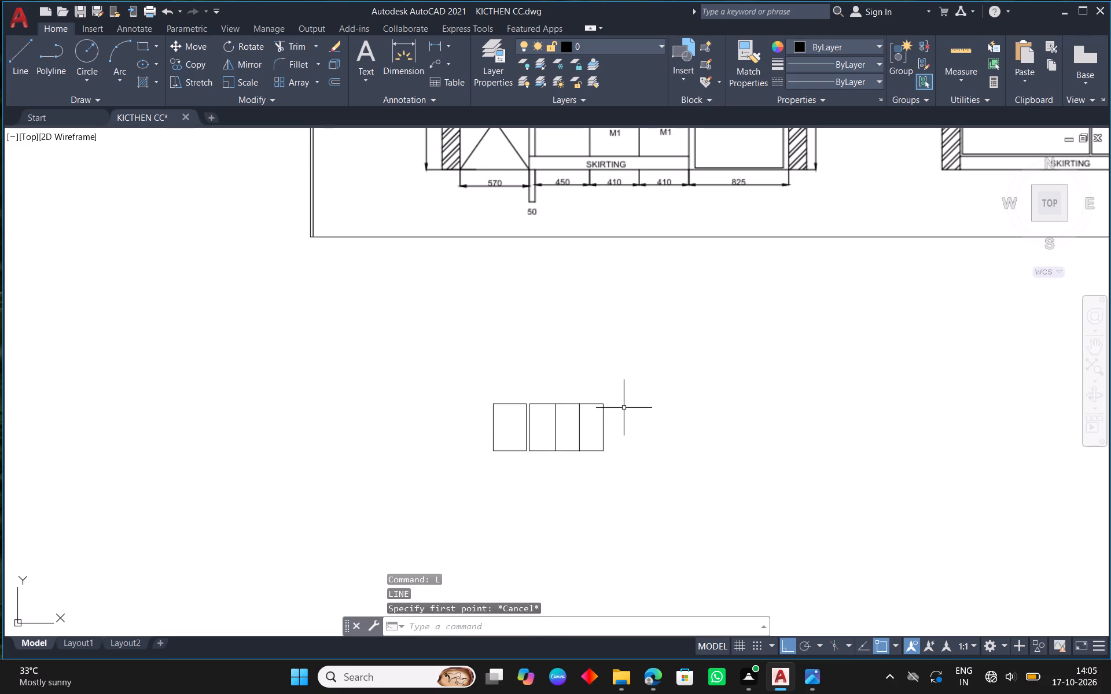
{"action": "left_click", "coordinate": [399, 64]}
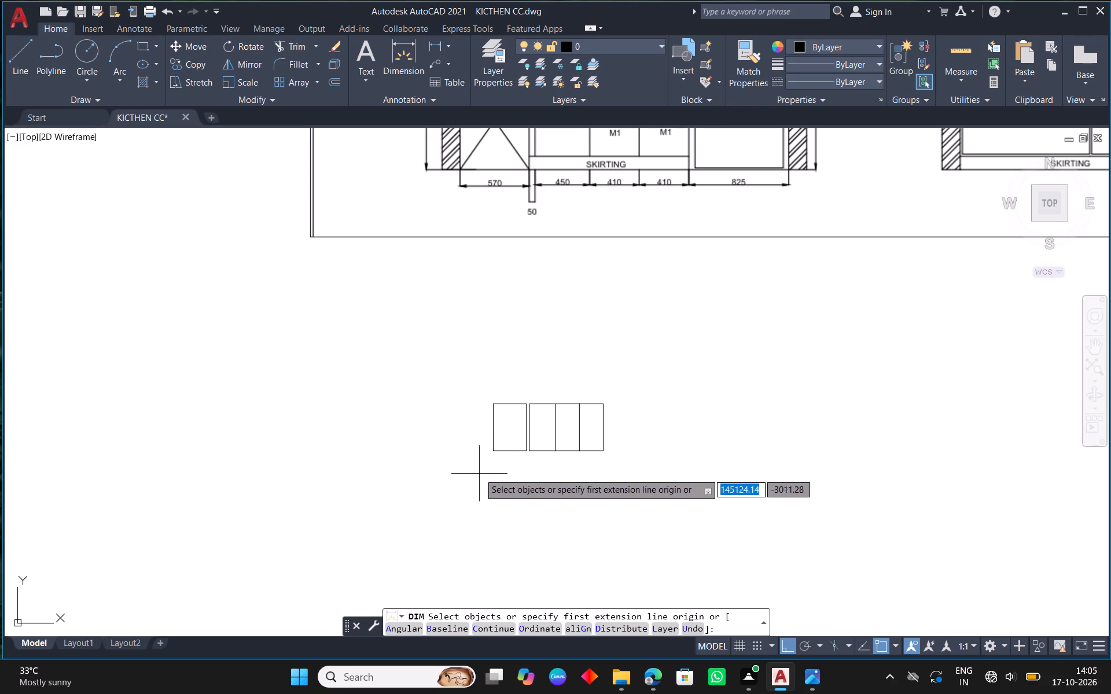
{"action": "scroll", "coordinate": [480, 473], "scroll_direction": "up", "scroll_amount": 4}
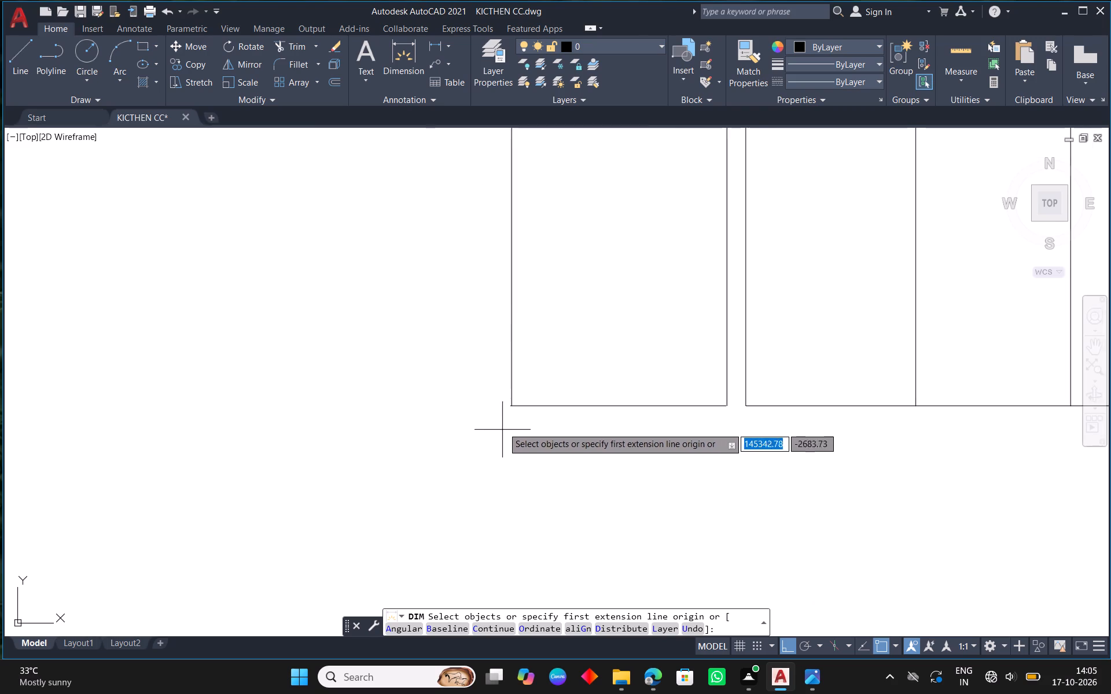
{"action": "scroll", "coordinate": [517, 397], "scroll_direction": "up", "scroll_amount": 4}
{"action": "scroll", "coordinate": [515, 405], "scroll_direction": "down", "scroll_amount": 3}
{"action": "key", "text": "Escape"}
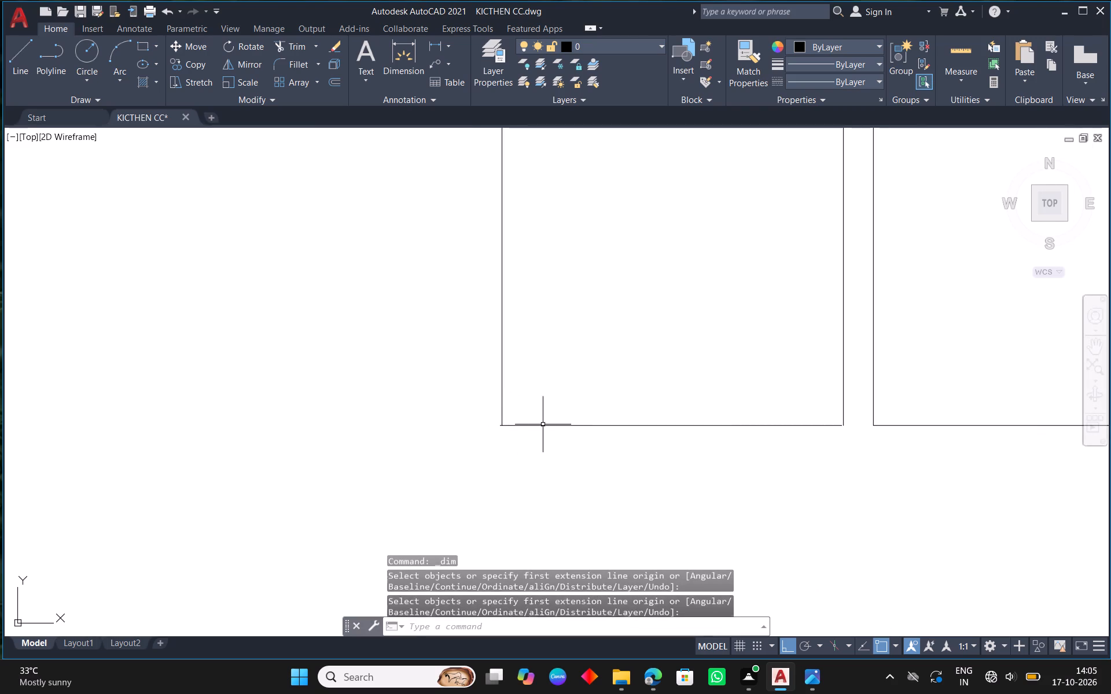
Fillet both bottom corners of the 570 wide base cabinet so its base line meets the two sides exactly.
{"action": "type", "text": "F"}
{"action": "key", "text": "space"}
{"action": "left_click", "coordinate": [558, 426]}
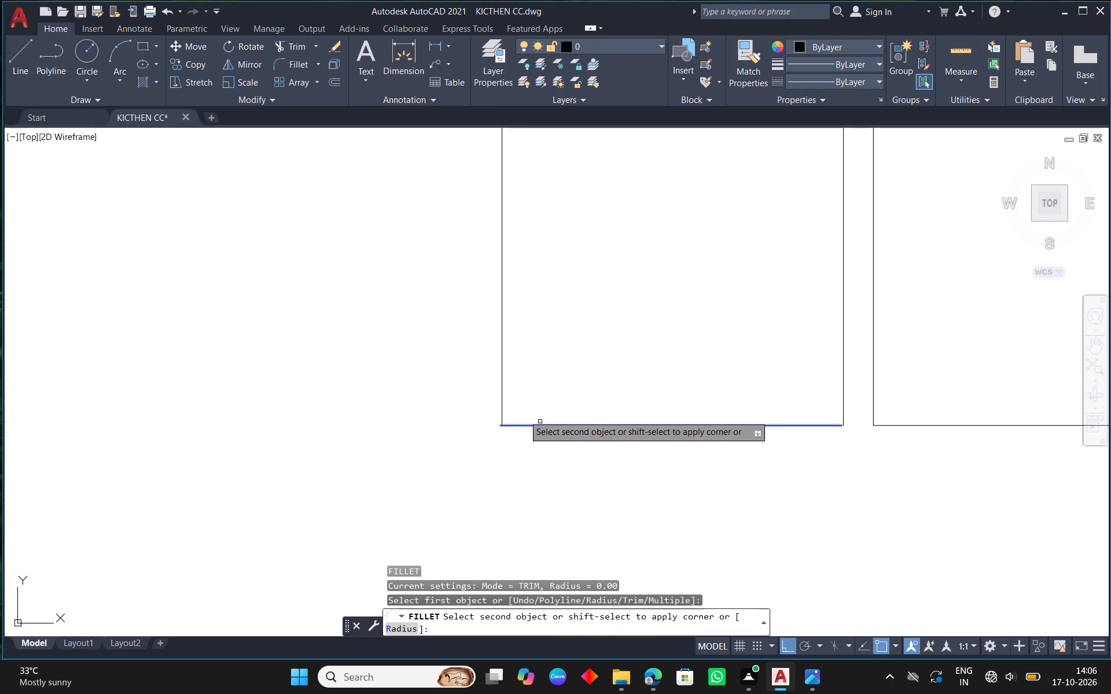
{"action": "left_click", "coordinate": [502, 407]}
{"action": "middle_click_drag", "start_coordinate": [696, 296], "coordinate": [513, 216]}
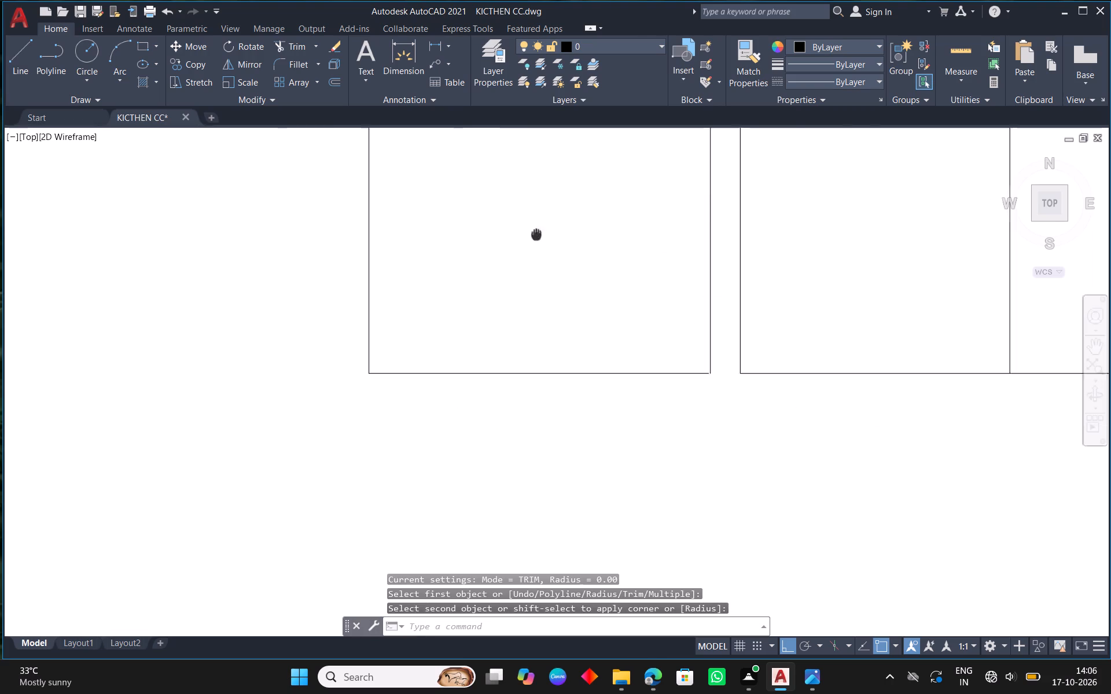
{"action": "middle_click_drag", "start_coordinate": [513, 216], "coordinate": [503, 208]}
{"action": "scroll", "coordinate": [724, 401], "scroll_direction": "up", "scroll_amount": 1}
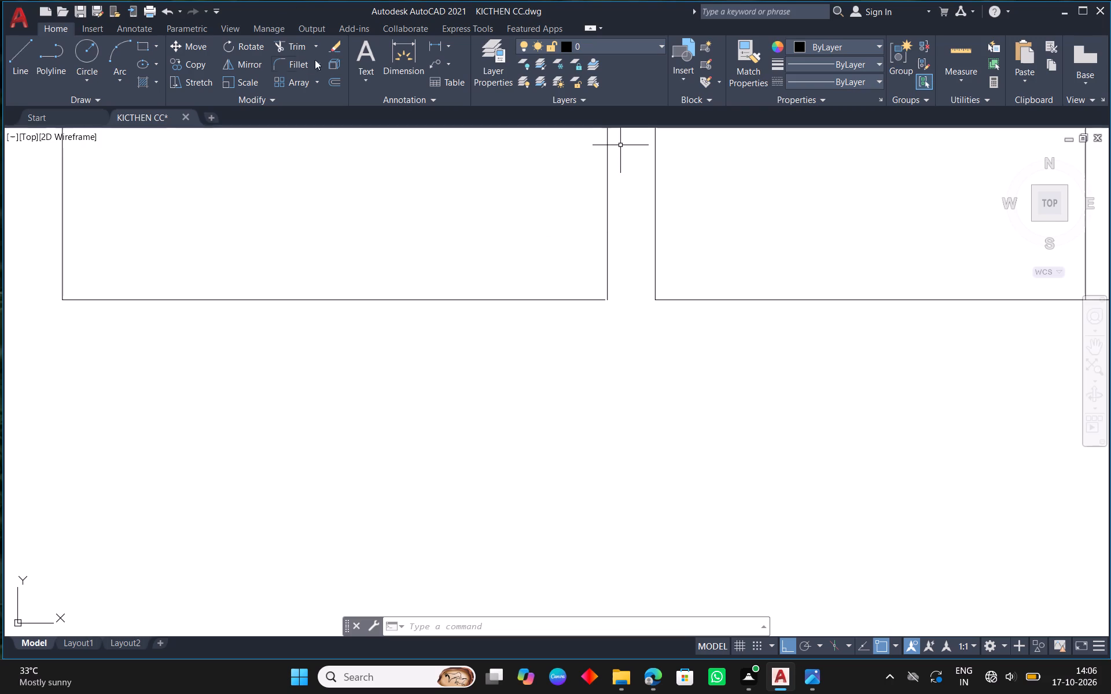
{"action": "left_click", "coordinate": [296, 62]}
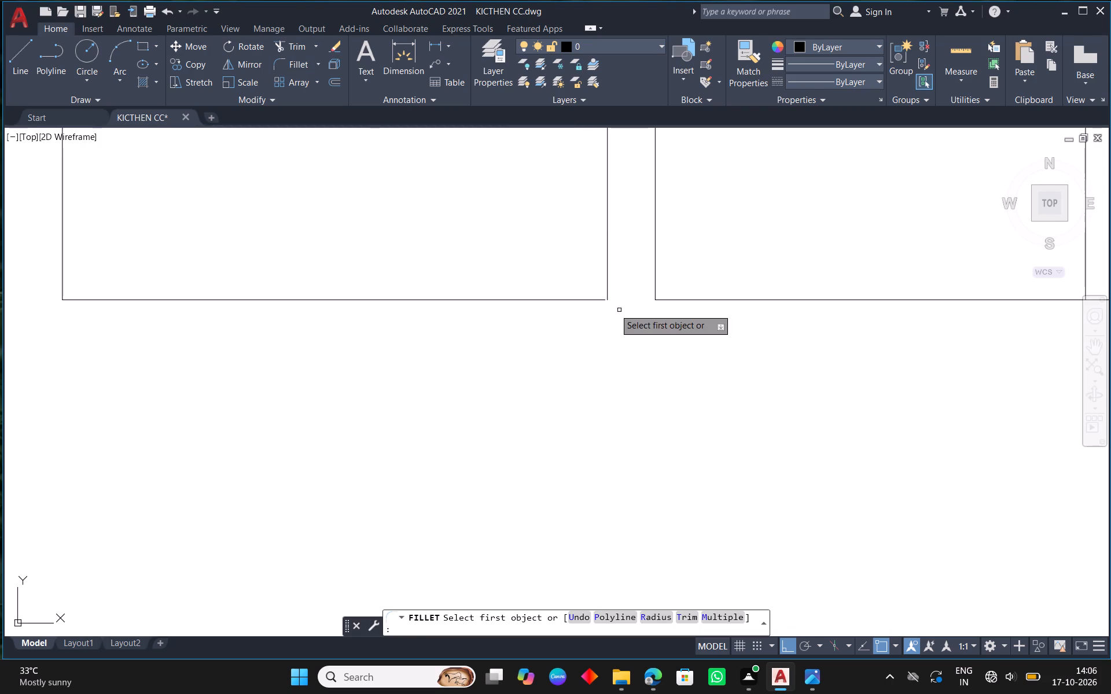
{"action": "left_click", "coordinate": [594, 299]}
{"action": "left_click", "coordinate": [607, 291]}
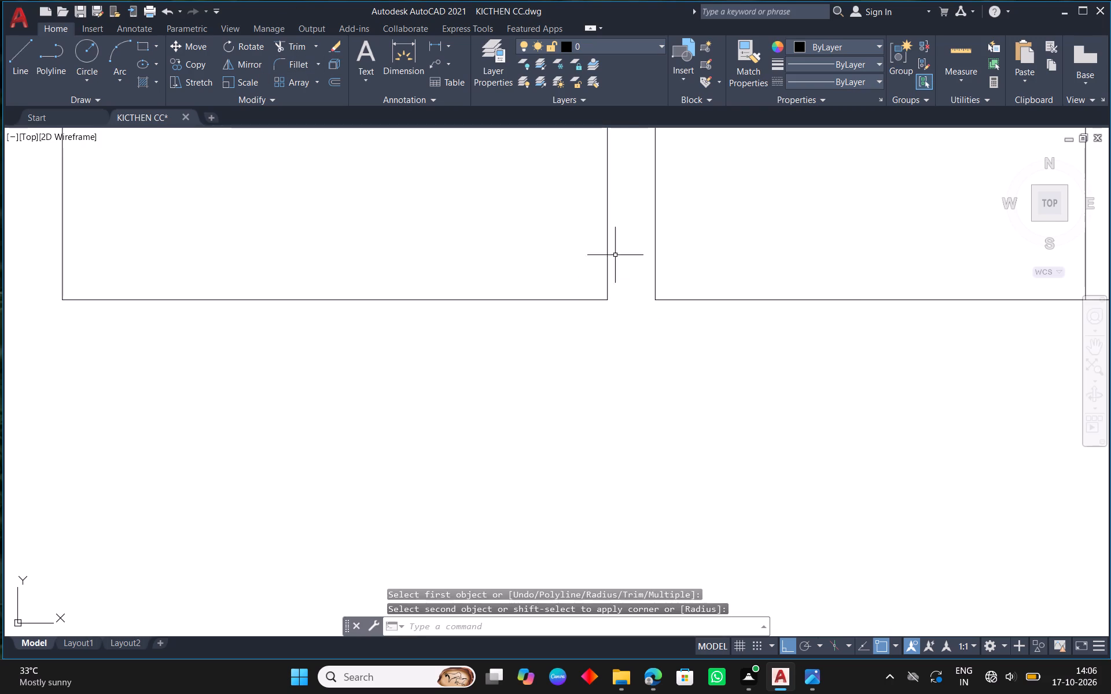
Dimension the width of the leftmost base cabinet along its bottom edge, placing the dimension line below it.
{"action": "left_click", "coordinate": [400, 68]}
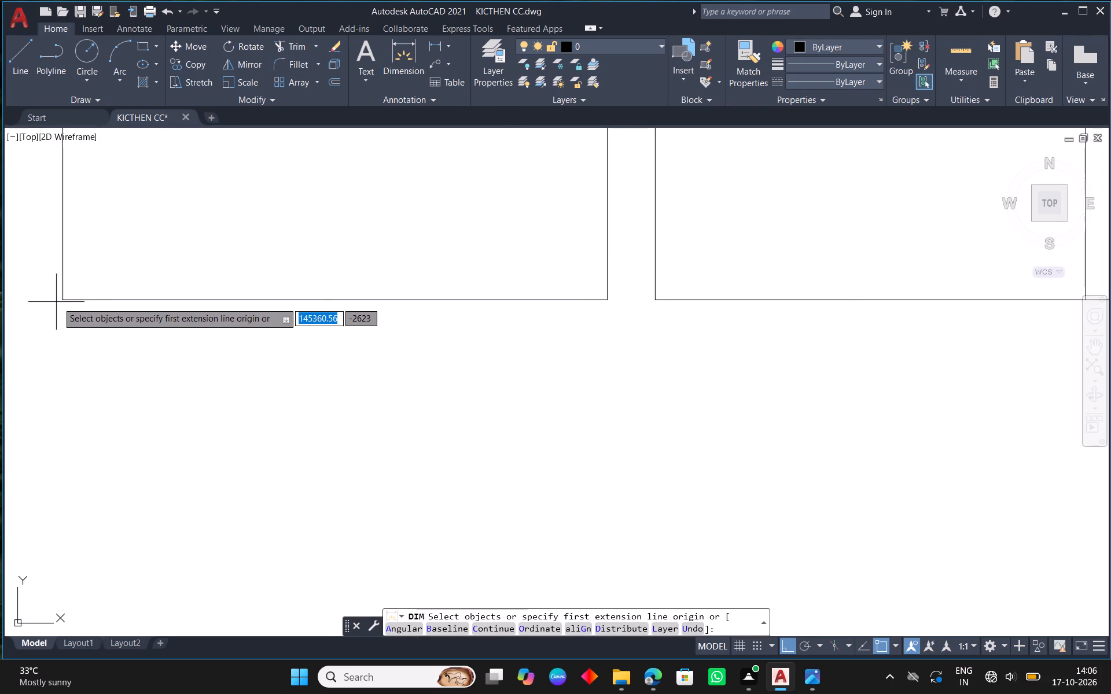
{"action": "left_click", "coordinate": [63, 301]}
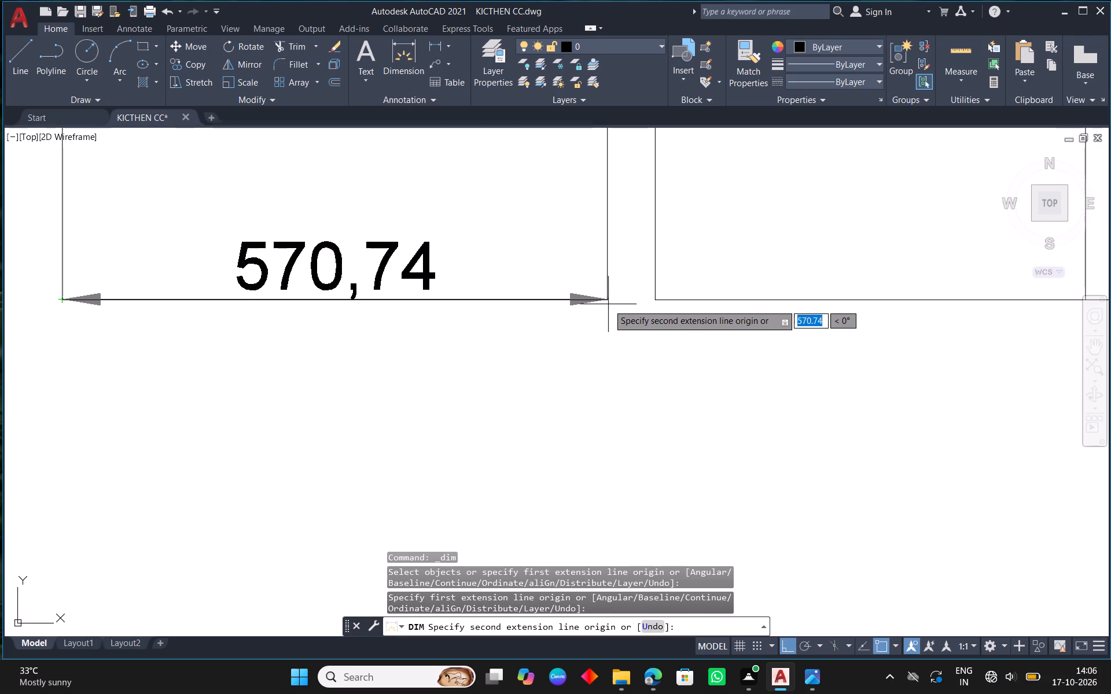
{"action": "left_click", "coordinate": [605, 300]}
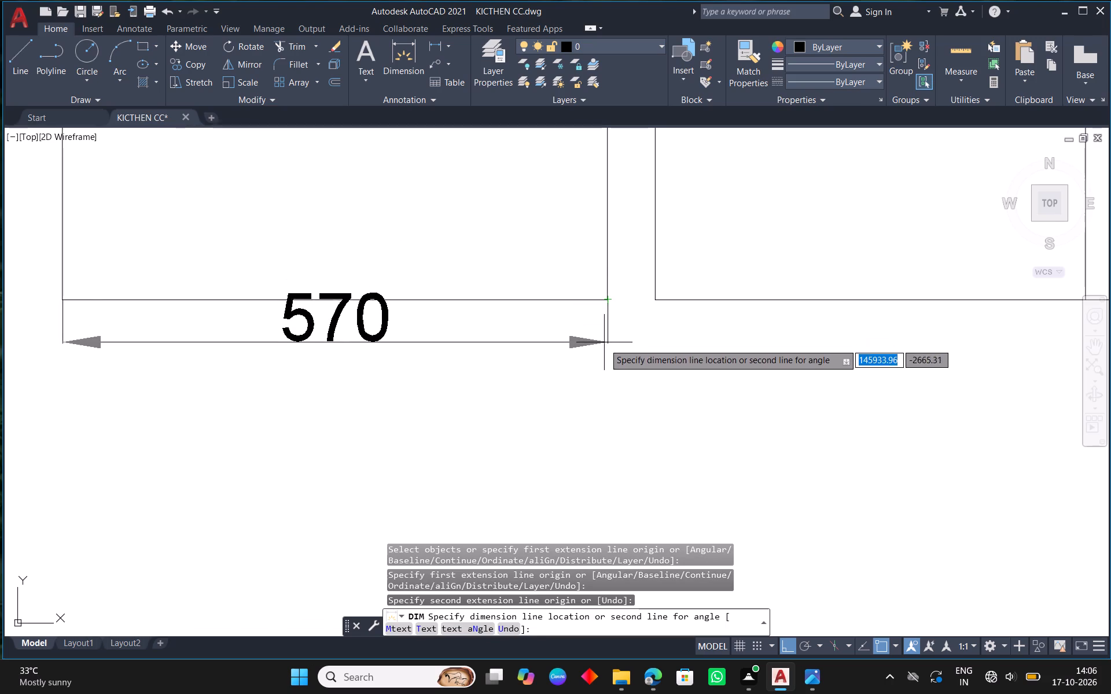
{"action": "left_click", "coordinate": [605, 403]}
{"action": "right_click", "coordinate": [605, 397]}
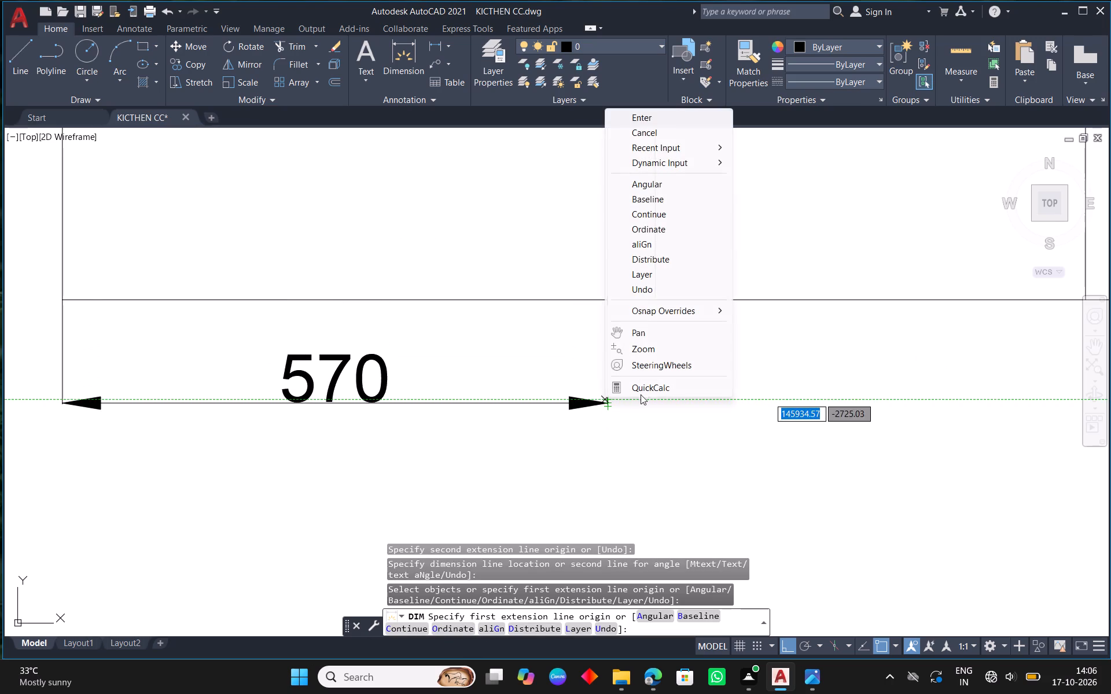
{"action": "left_click", "coordinate": [651, 121]}
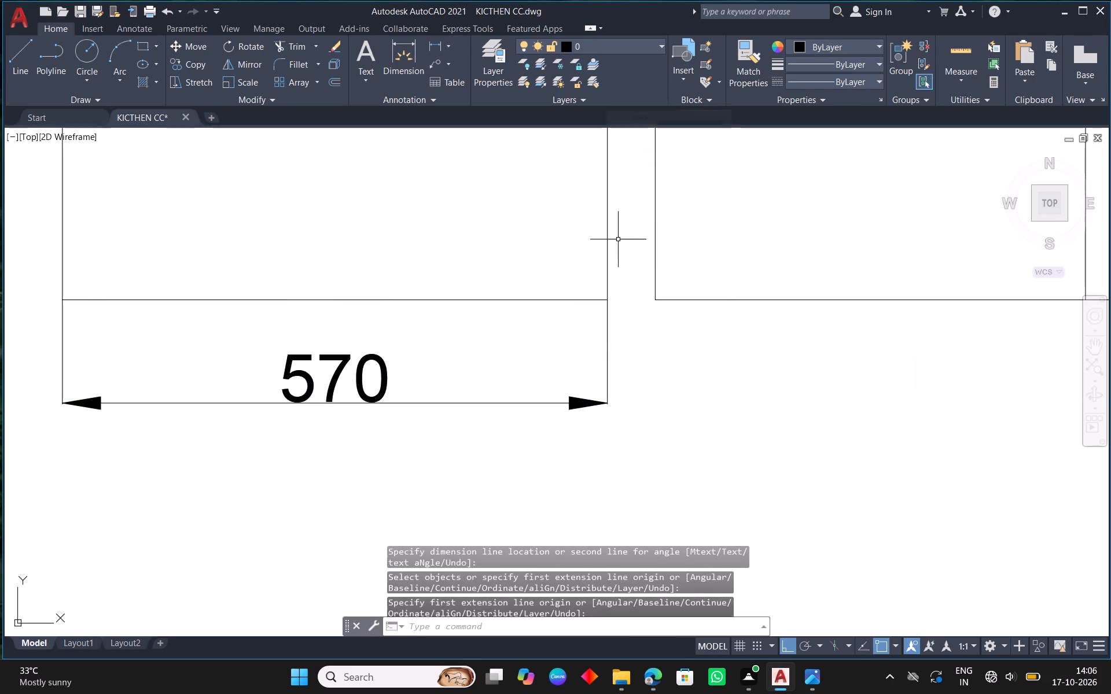
Dimension the first sink unit's width along its bottom edge, placing the dimension line level with the base cabinet's dimension.
{"action": "scroll", "coordinate": [619, 372], "scroll_direction": "down", "scroll_amount": 4}
{"action": "middle_click_drag", "start_coordinate": [871, 403], "coordinate": [727, 330]}
{"action": "scroll", "coordinate": [563, 298], "scroll_direction": "up", "scroll_amount": 1}
{"action": "right_click", "coordinate": [563, 298]}
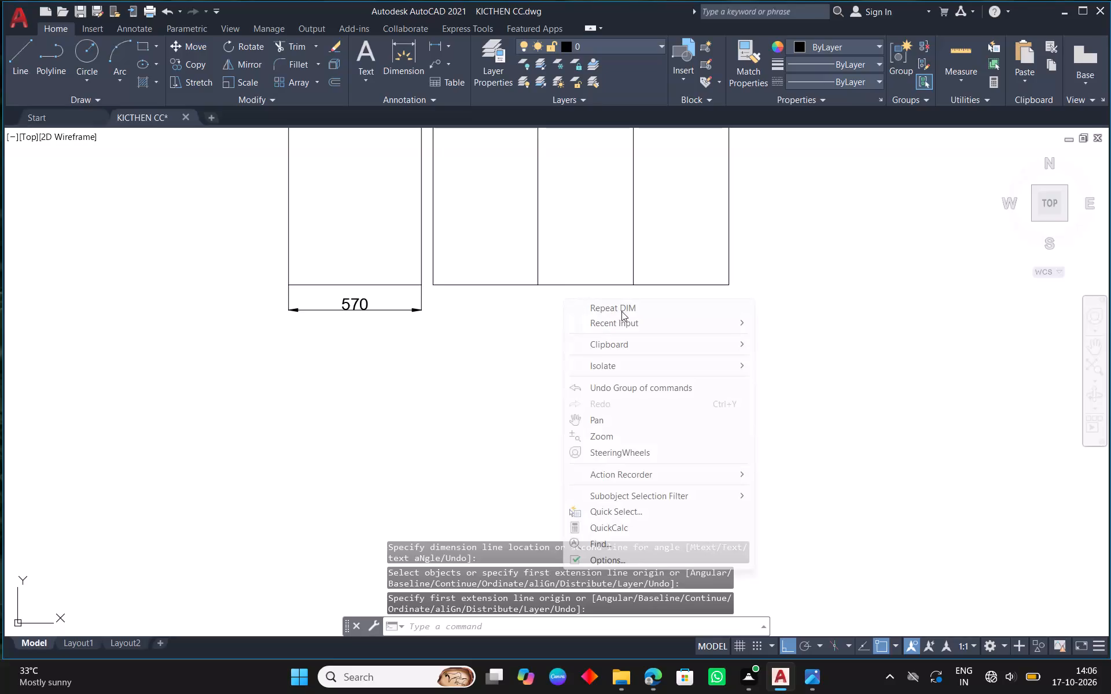
{"action": "left_click", "coordinate": [621, 311]}
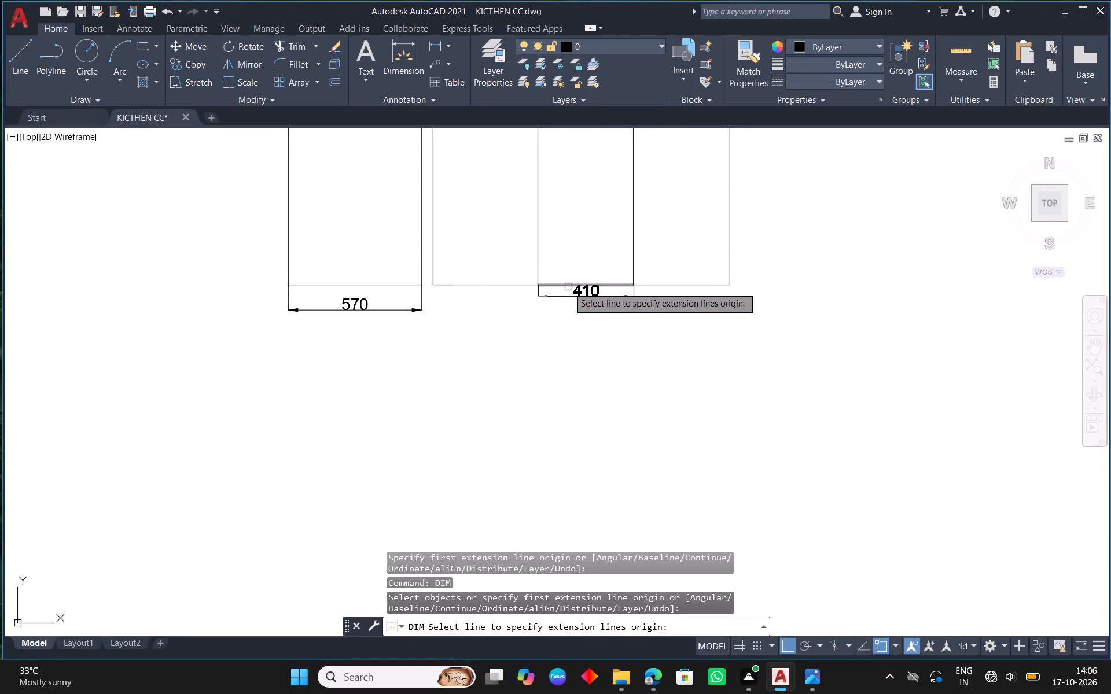
{"action": "left_click", "coordinate": [568, 287]}
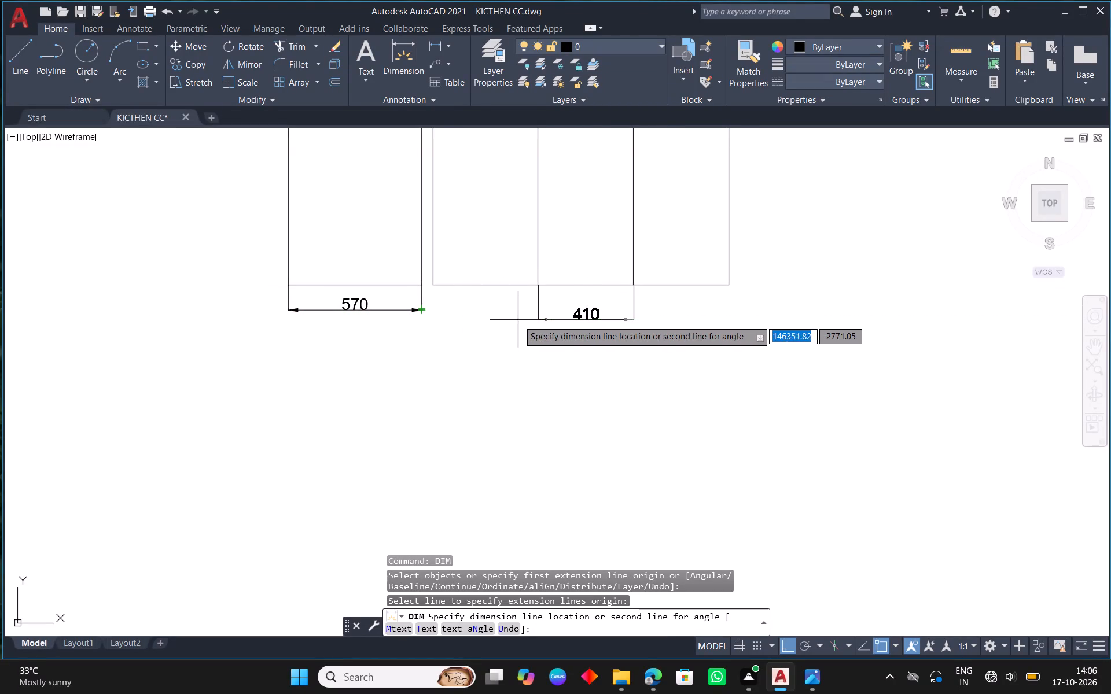
{"action": "left_click", "coordinate": [532, 312]}
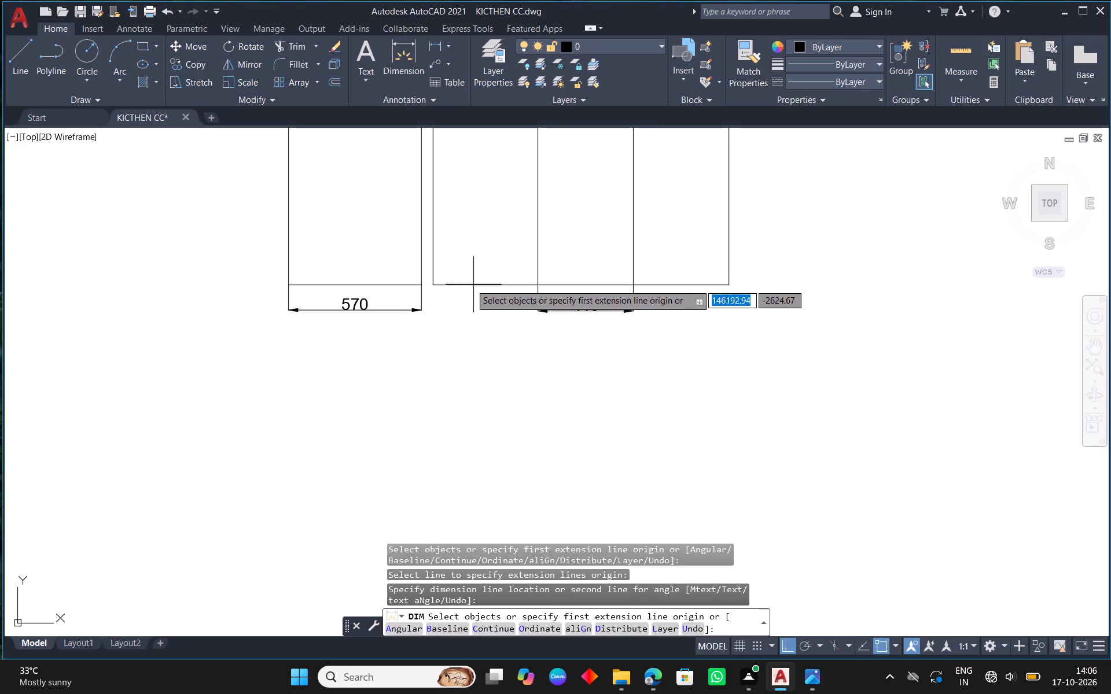
Dimension the S-COURSOL unit's width along its bottom edge, placing the dimension line level with the neighbouring dimensions.
{"action": "left_click", "coordinate": [451, 286]}
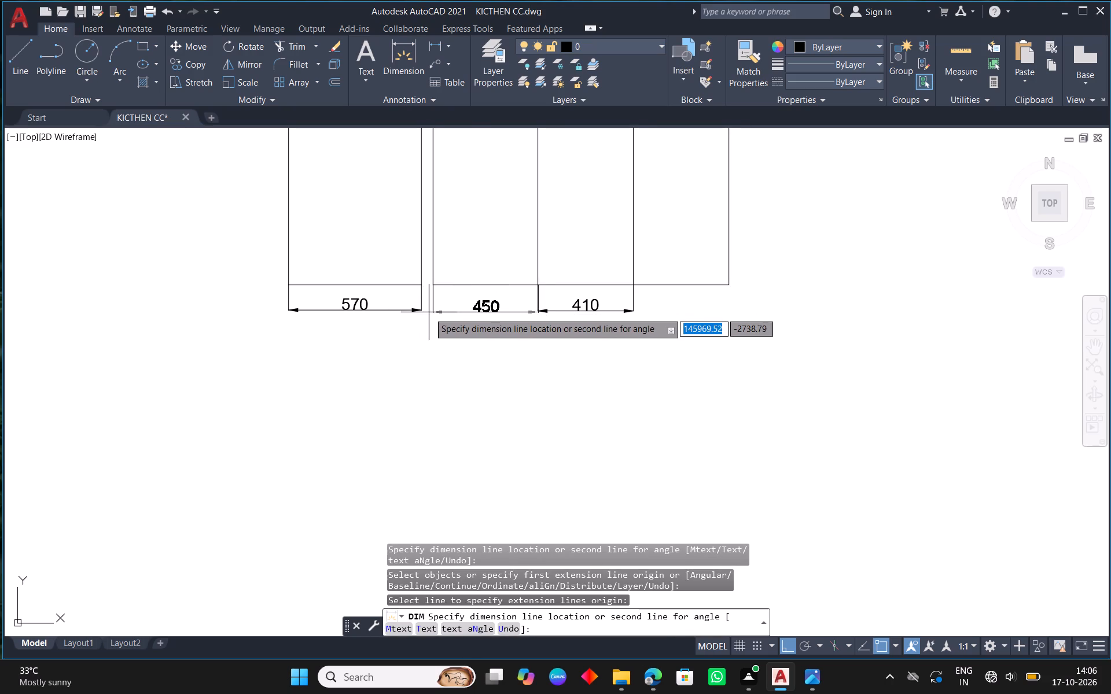
{"action": "scroll", "coordinate": [423, 309], "scroll_direction": "up", "scroll_amount": 3}
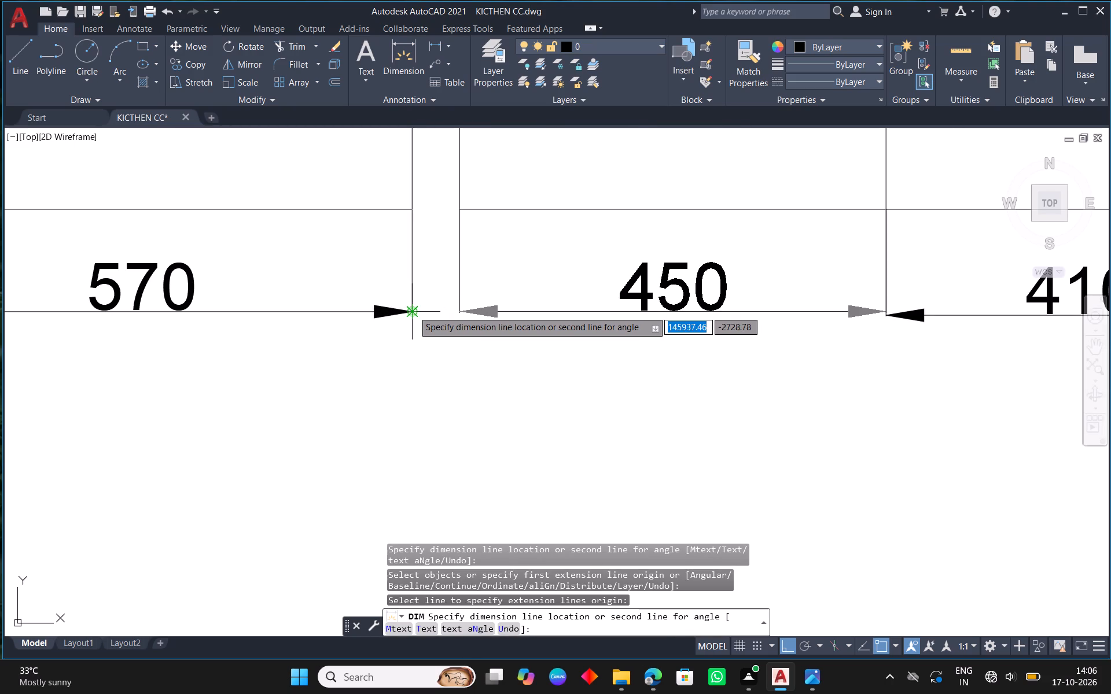
{"action": "left_click", "coordinate": [462, 312]}
Dimension the second sink unit's width along its bottom edge, placing the dimension line level with the first sink unit's dimension.
{"action": "scroll", "coordinate": [554, 323], "scroll_direction": "down", "scroll_amount": 4}
{"action": "middle_click_drag", "start_coordinate": [792, 363], "coordinate": [638, 263]}
{"action": "scroll", "coordinate": [577, 222], "scroll_direction": "up", "scroll_amount": 2}
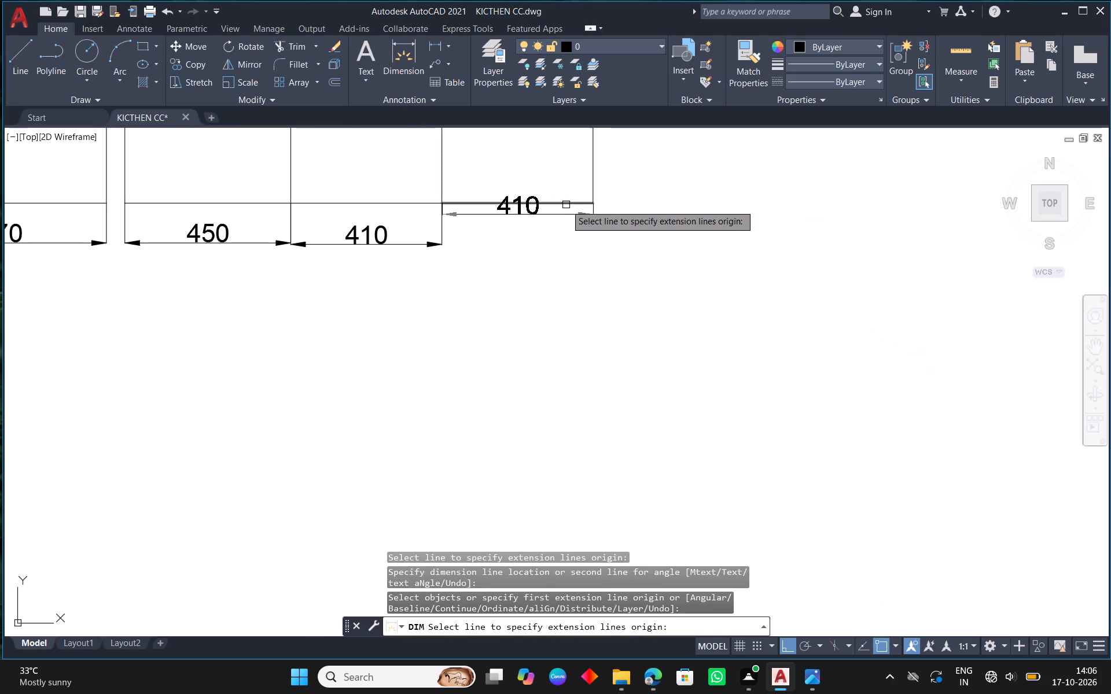
{"action": "left_click", "coordinate": [566, 205]}
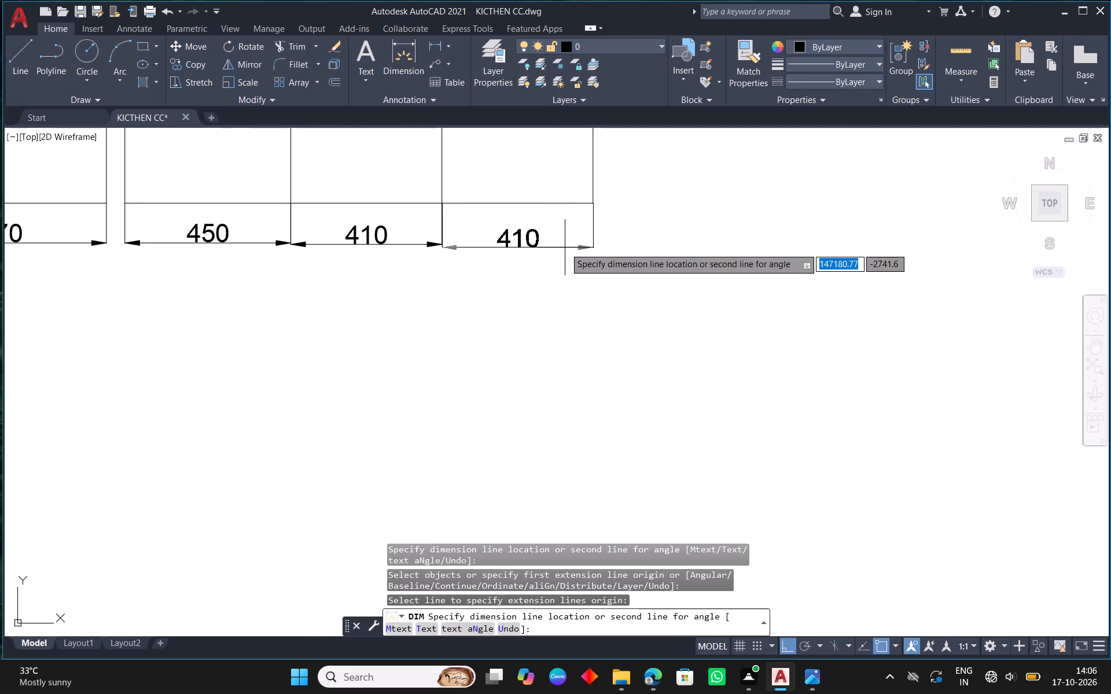
{"action": "left_click", "coordinate": [566, 245]}
Dimension the height of the leftmost base cabinet along its outer left side, placing the dimension line just outside it.
{"action": "scroll", "coordinate": [658, 270], "scroll_direction": "down", "scroll_amount": 2}
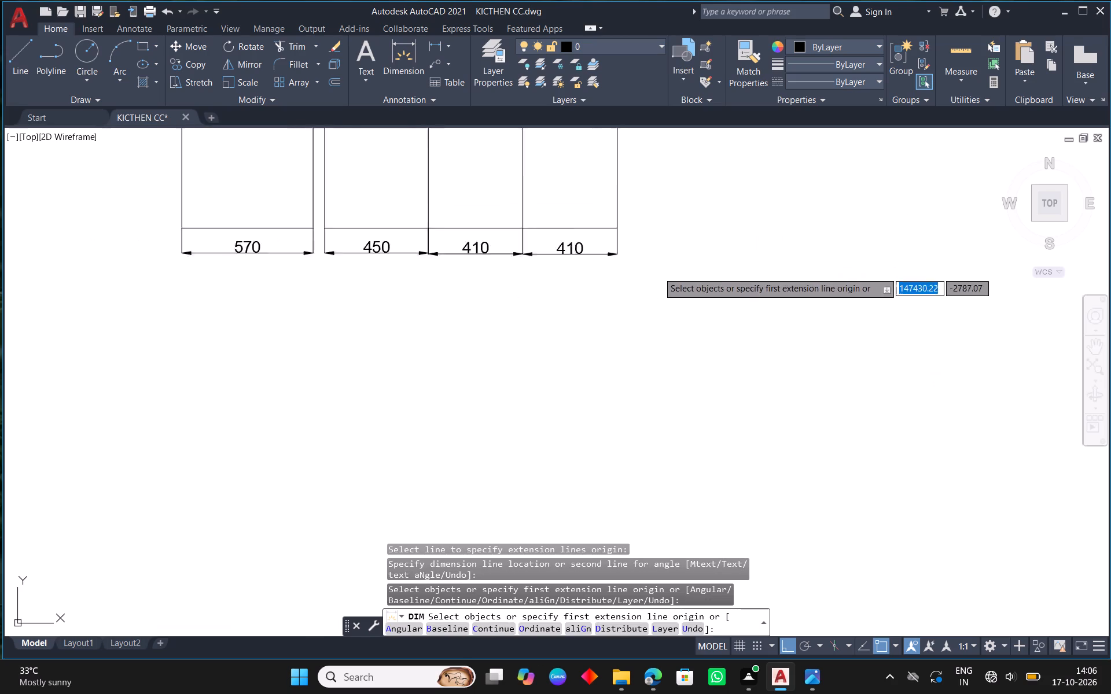
{"action": "scroll", "coordinate": [658, 272], "scroll_direction": "down", "scroll_amount": 1}
{"action": "scroll", "coordinate": [473, 220], "scroll_direction": "up", "scroll_amount": 1}
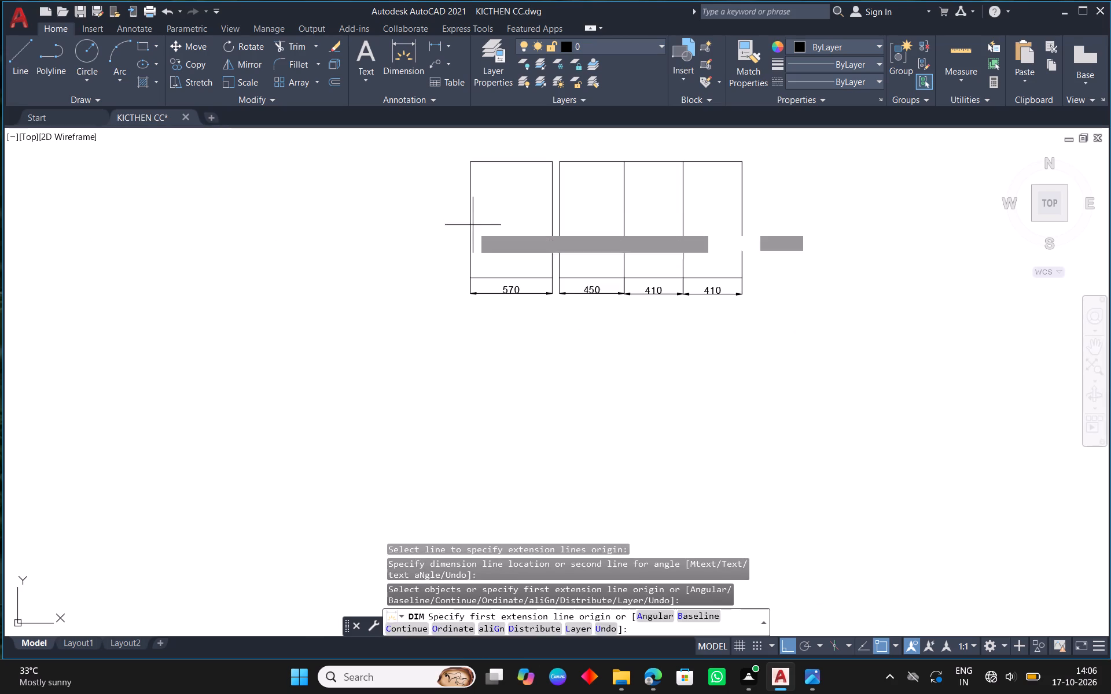
{"action": "left_click", "coordinate": [471, 243]}
{"action": "left_click", "coordinate": [455, 243]}
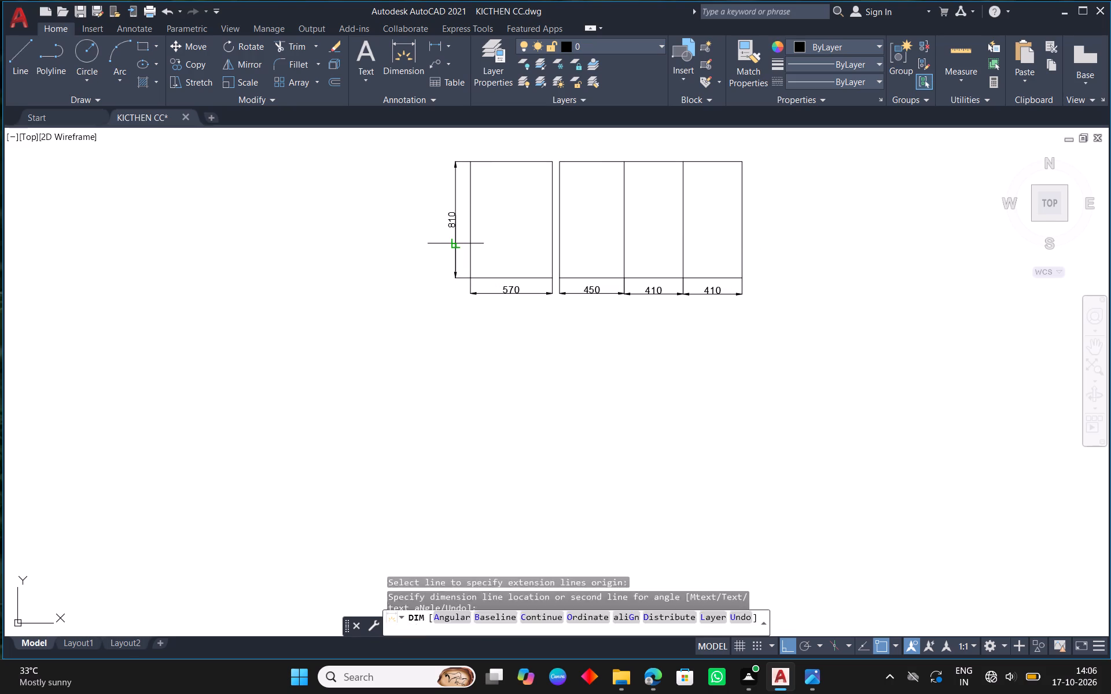
{"action": "right_click", "coordinate": [459, 241]}
{"action": "left_click", "coordinate": [483, 246]}
Offset the second sink unit's right side 50 outward to start the next unit.
{"action": "scroll", "coordinate": [630, 269], "scroll_direction": "down", "scroll_amount": 1}
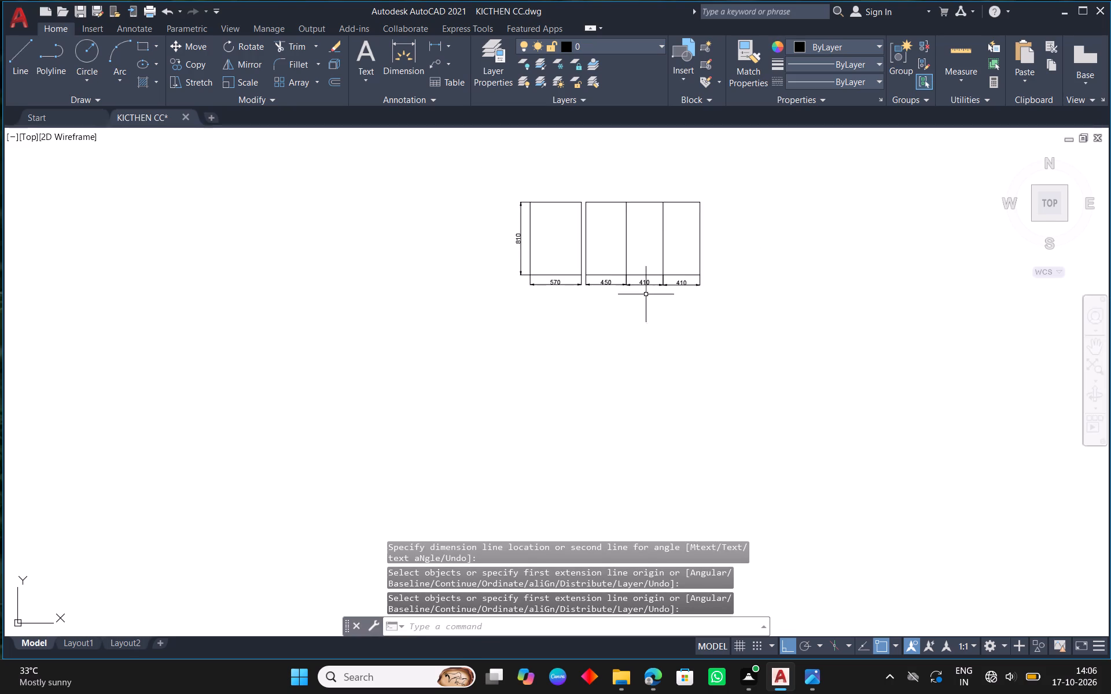
{"action": "scroll", "coordinate": [649, 300], "scroll_direction": "down", "scroll_amount": 1}
{"action": "scroll", "coordinate": [697, 315], "scroll_direction": "down", "scroll_amount": 1}
{"action": "middle_click_drag", "start_coordinate": [713, 292], "coordinate": [614, 313]}
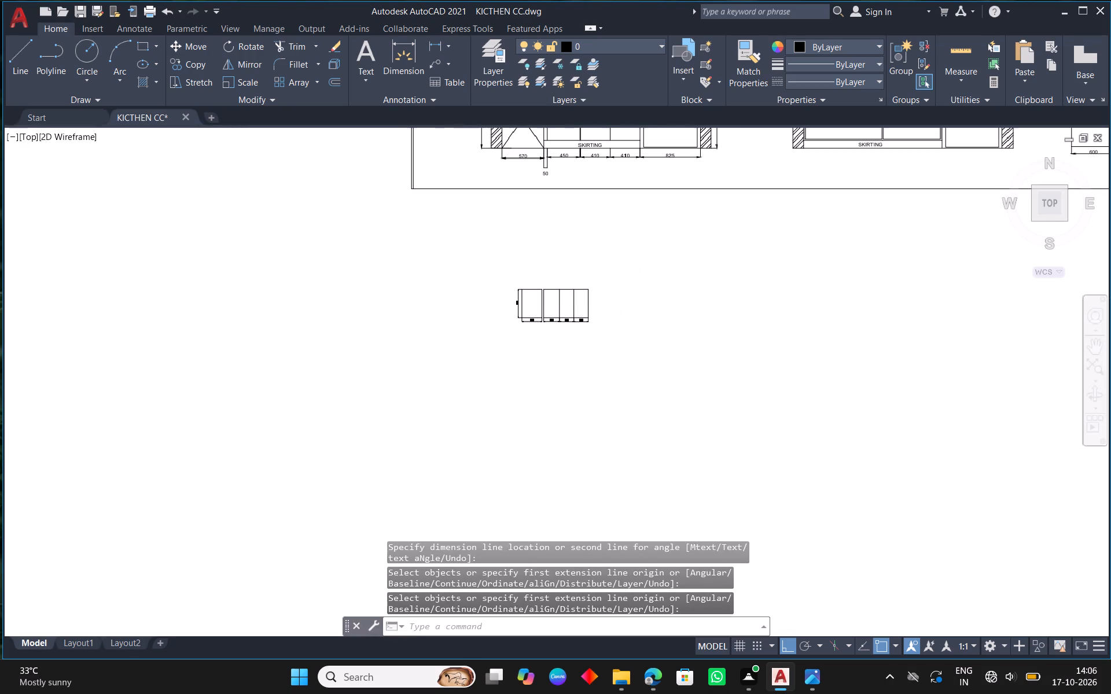
{"action": "middle_click_drag", "start_coordinate": [652, 274], "coordinate": [652, 282]}
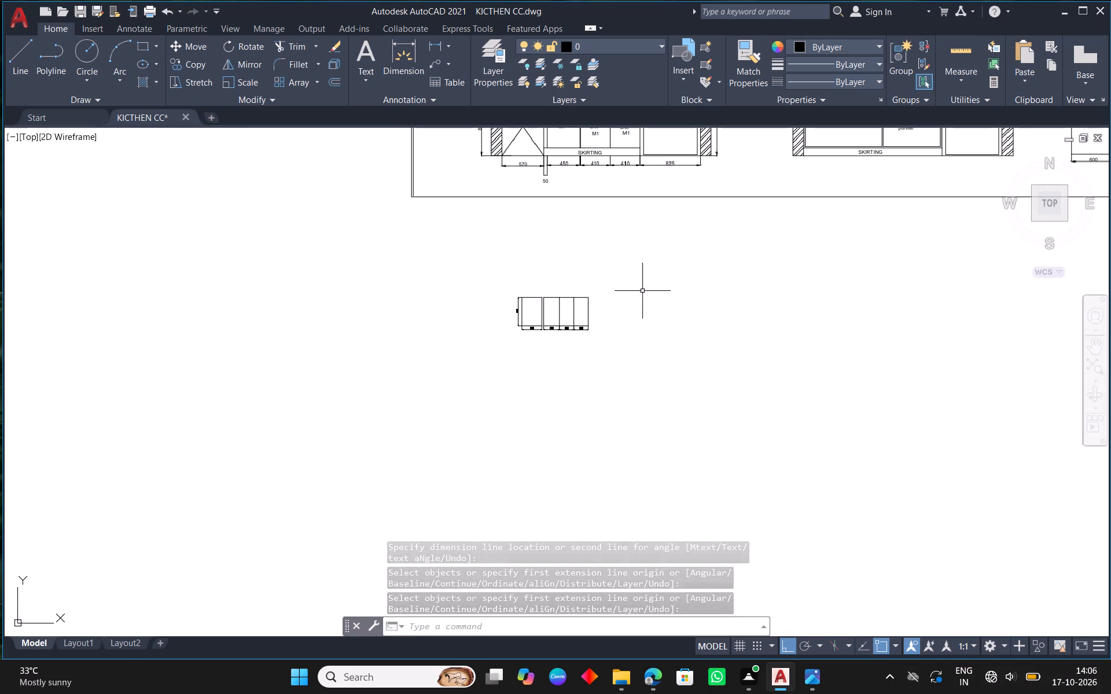
{"action": "middle_click", "coordinate": [654, 239]}
{"action": "scroll", "coordinate": [590, 304], "scroll_direction": "up", "scroll_amount": 3}
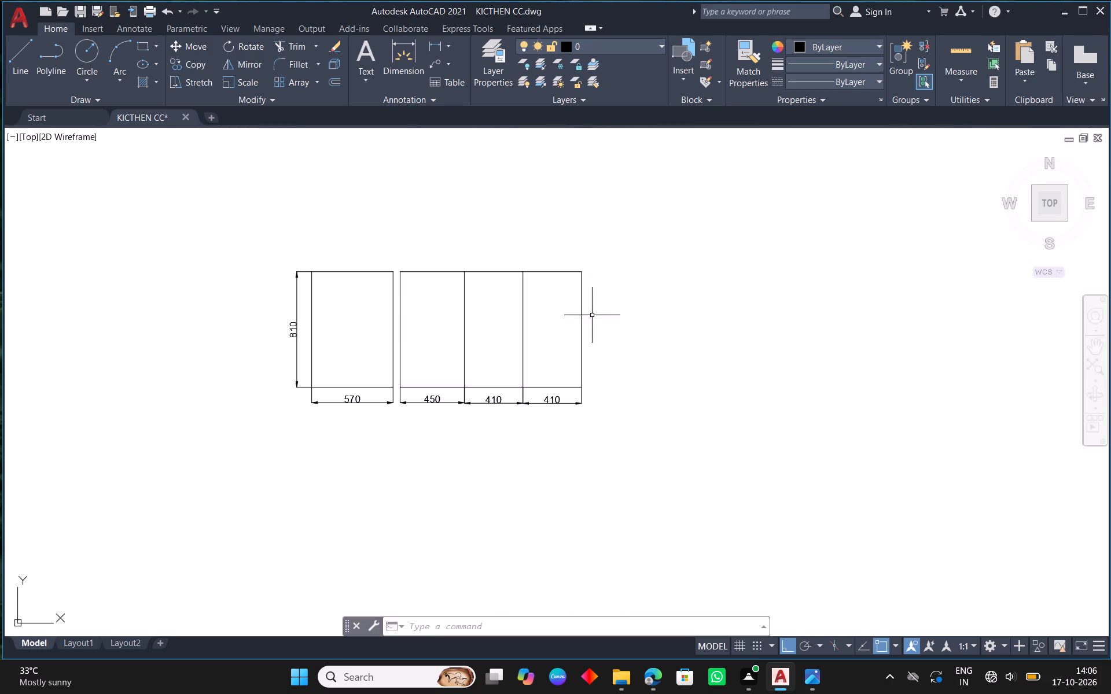
{"action": "type", "text": "O 50"}
{"action": "key", "text": "Return"}
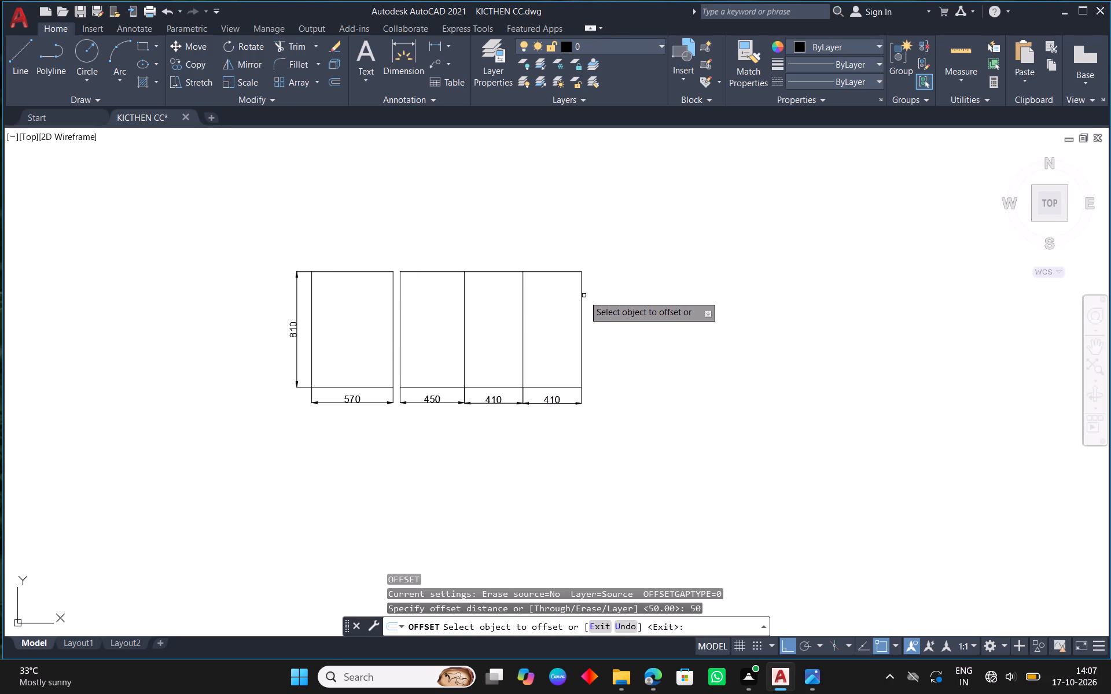
{"action": "left_click", "coordinate": [583, 300]}
{"action": "left_click", "coordinate": [613, 300]}
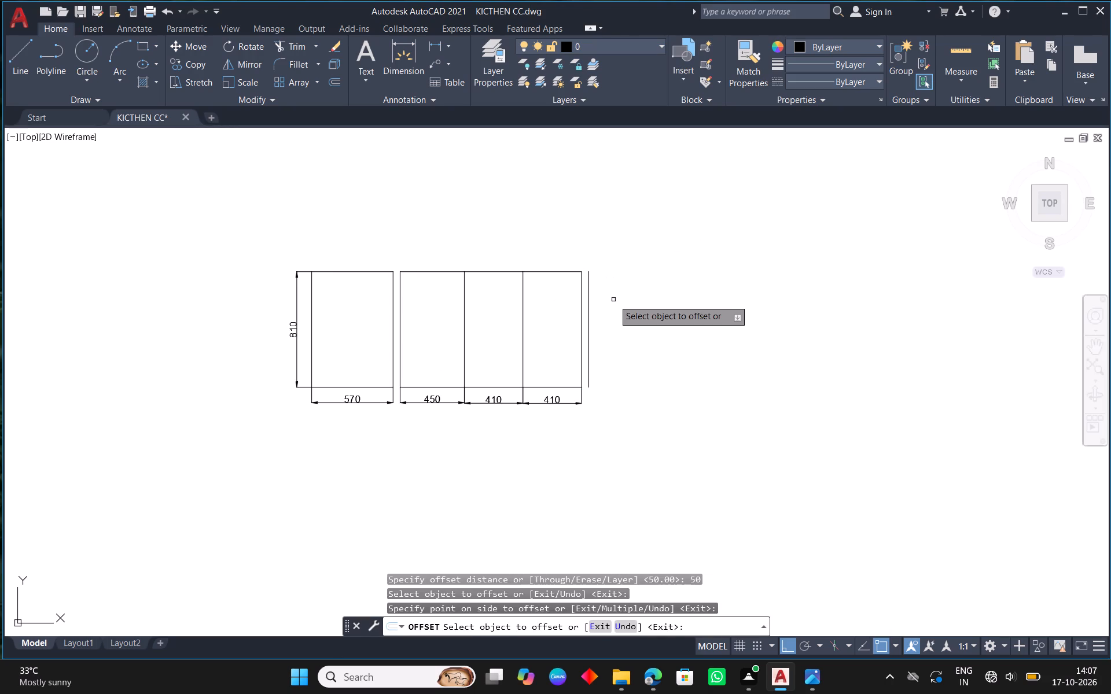
{"action": "right_click", "coordinate": [613, 300]}
{"action": "left_click", "coordinate": [646, 301]}
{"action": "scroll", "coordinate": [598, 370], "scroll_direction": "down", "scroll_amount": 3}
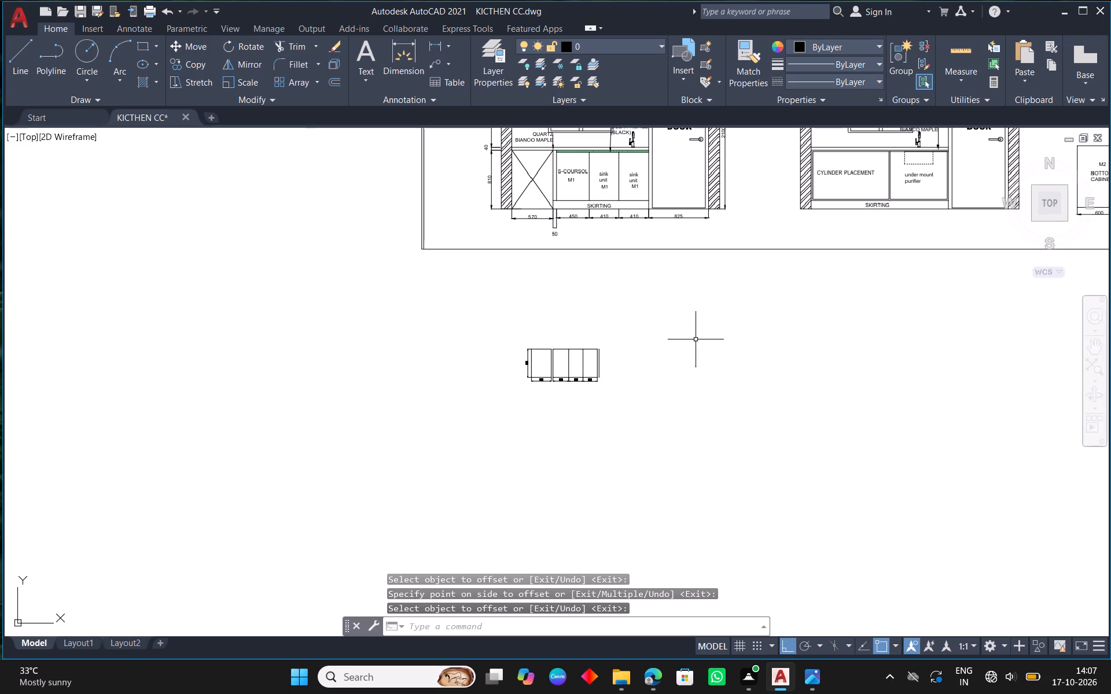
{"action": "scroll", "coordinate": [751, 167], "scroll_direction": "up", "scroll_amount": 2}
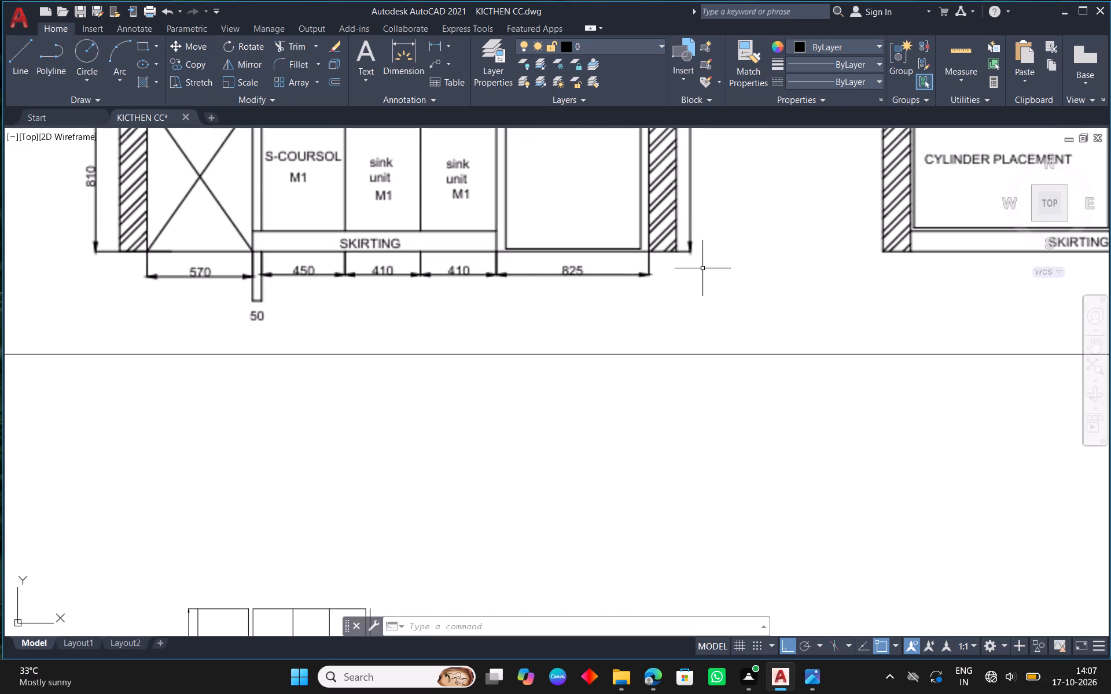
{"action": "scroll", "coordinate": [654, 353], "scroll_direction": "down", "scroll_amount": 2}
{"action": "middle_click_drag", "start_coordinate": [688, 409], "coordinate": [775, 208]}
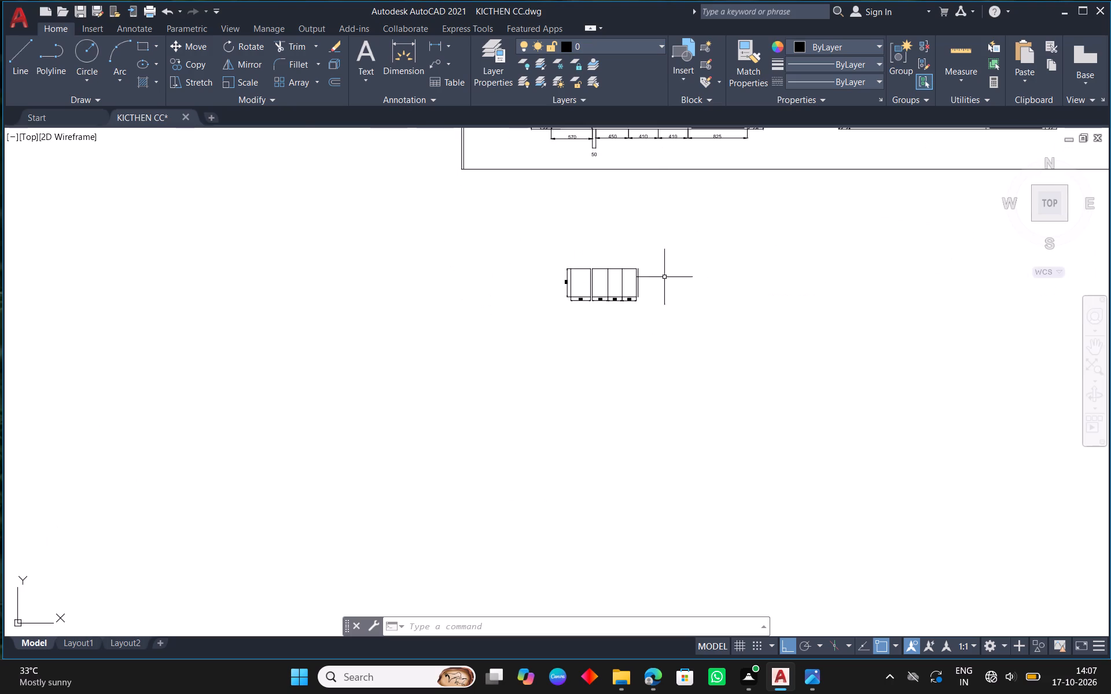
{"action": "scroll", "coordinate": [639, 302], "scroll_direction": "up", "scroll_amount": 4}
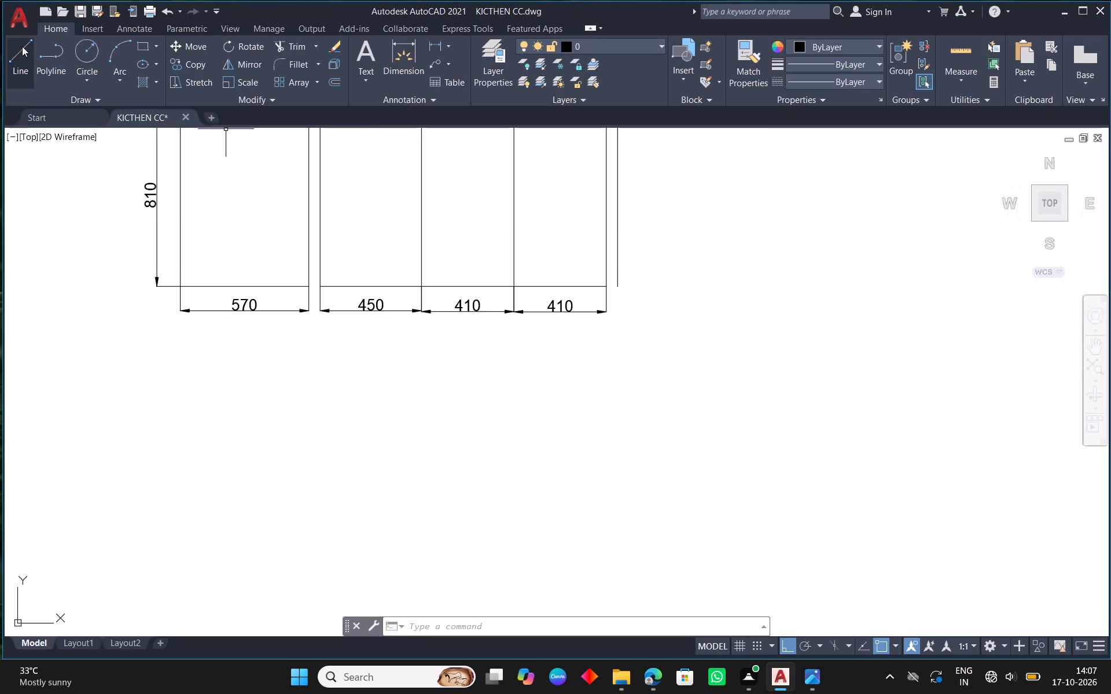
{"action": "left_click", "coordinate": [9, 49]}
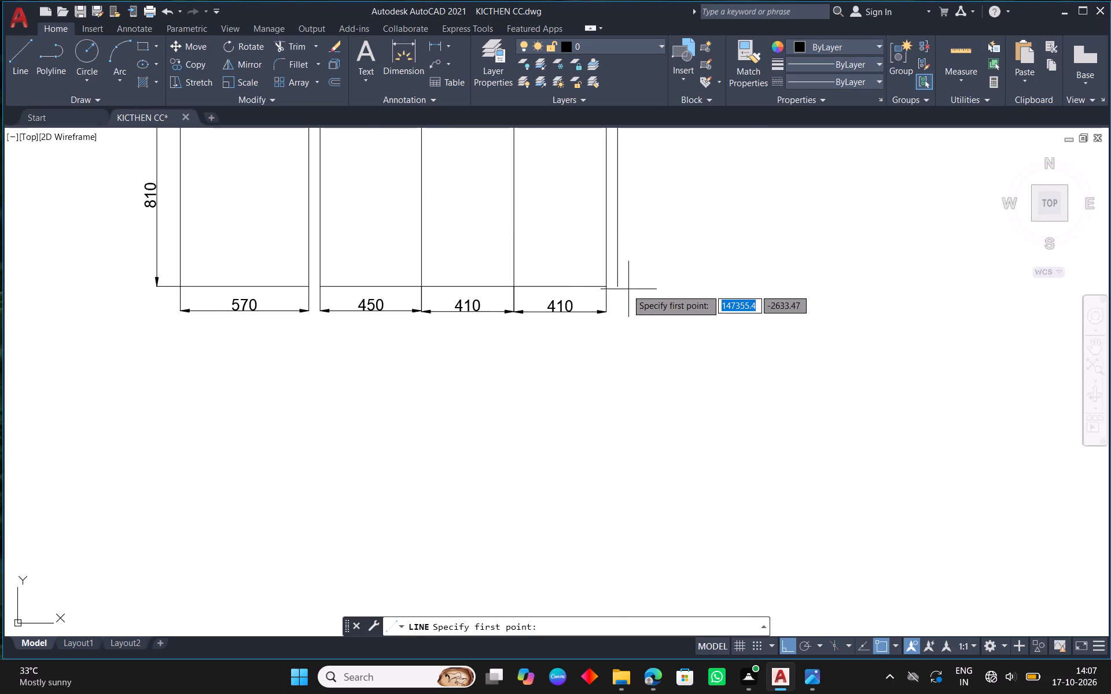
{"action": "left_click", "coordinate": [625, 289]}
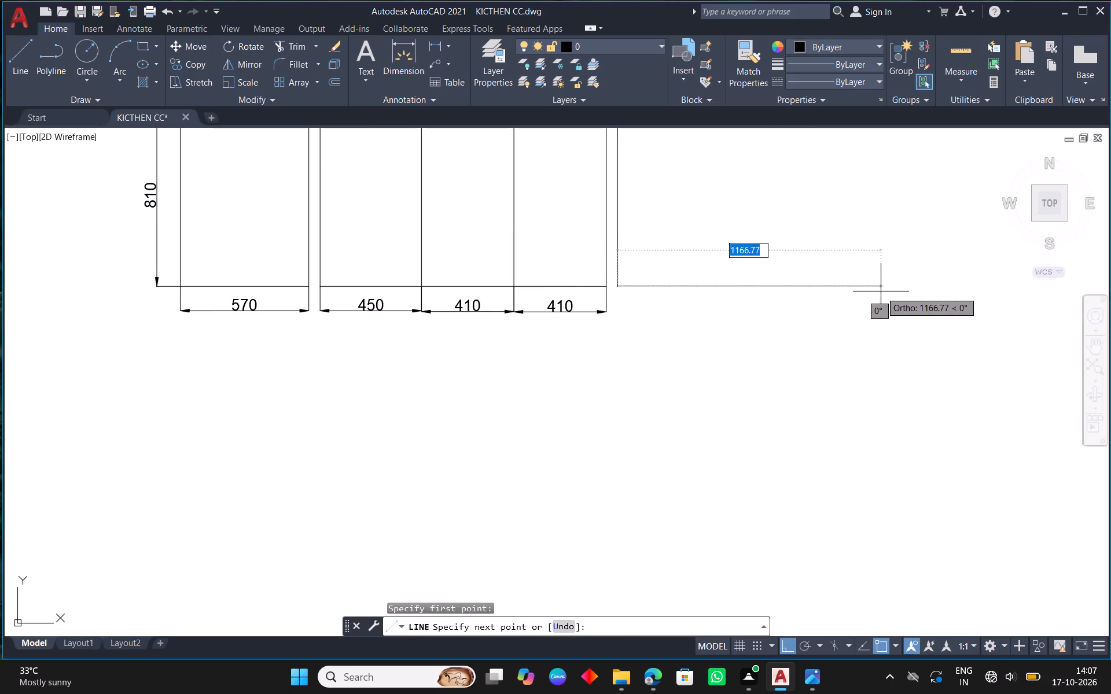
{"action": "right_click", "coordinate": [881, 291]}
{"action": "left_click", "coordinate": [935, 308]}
Draw the next unit's outline from the offset line's lower end: 825 along the base, 810 up, and back to the offset line's top.
{"action": "scroll", "coordinate": [648, 280], "scroll_direction": "up", "scroll_amount": 3}
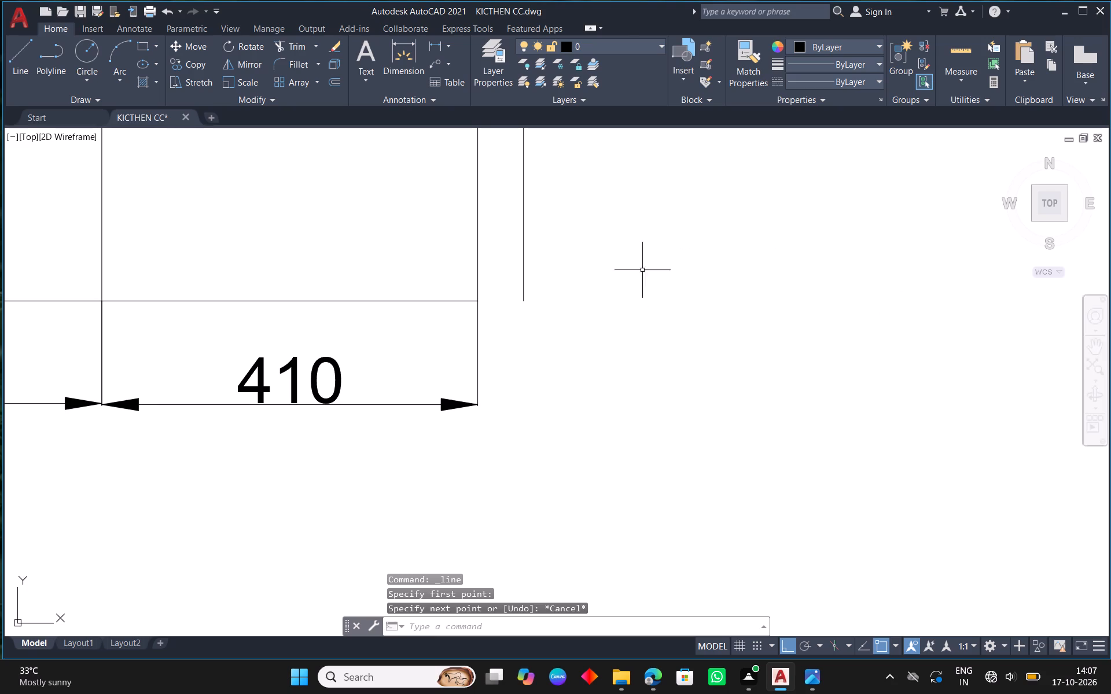
{"action": "right_click", "coordinate": [617, 243]}
{"action": "left_click", "coordinate": [679, 255]}
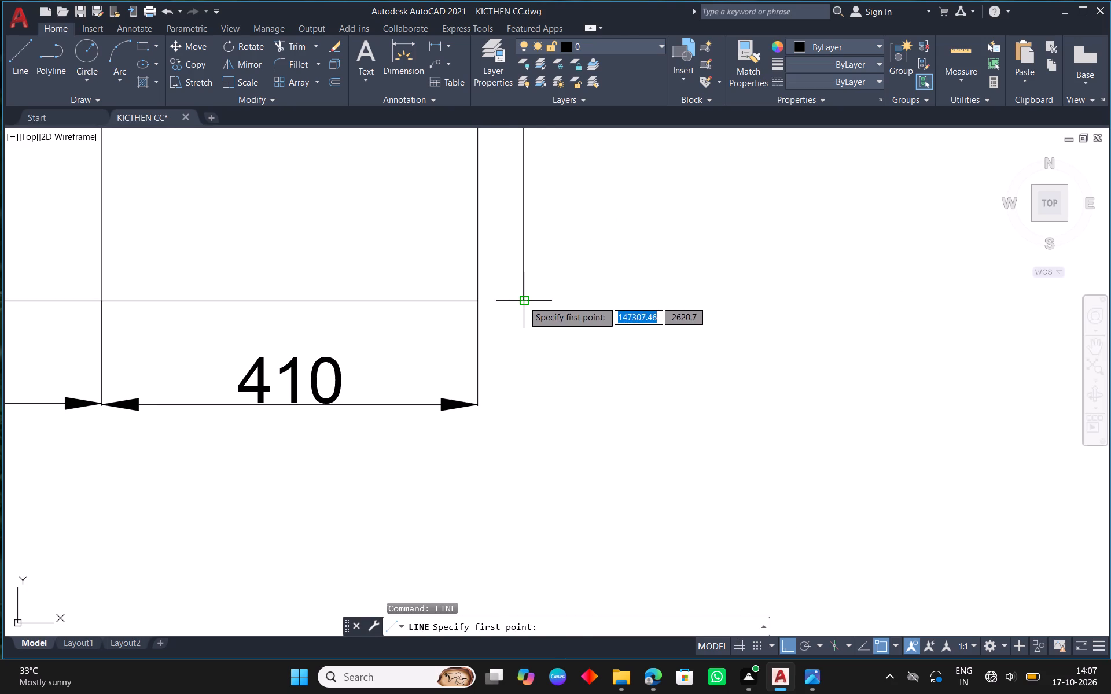
{"action": "left_click", "coordinate": [523, 301]}
{"action": "type", "text": "825"}
{"action": "key", "text": "Return"}
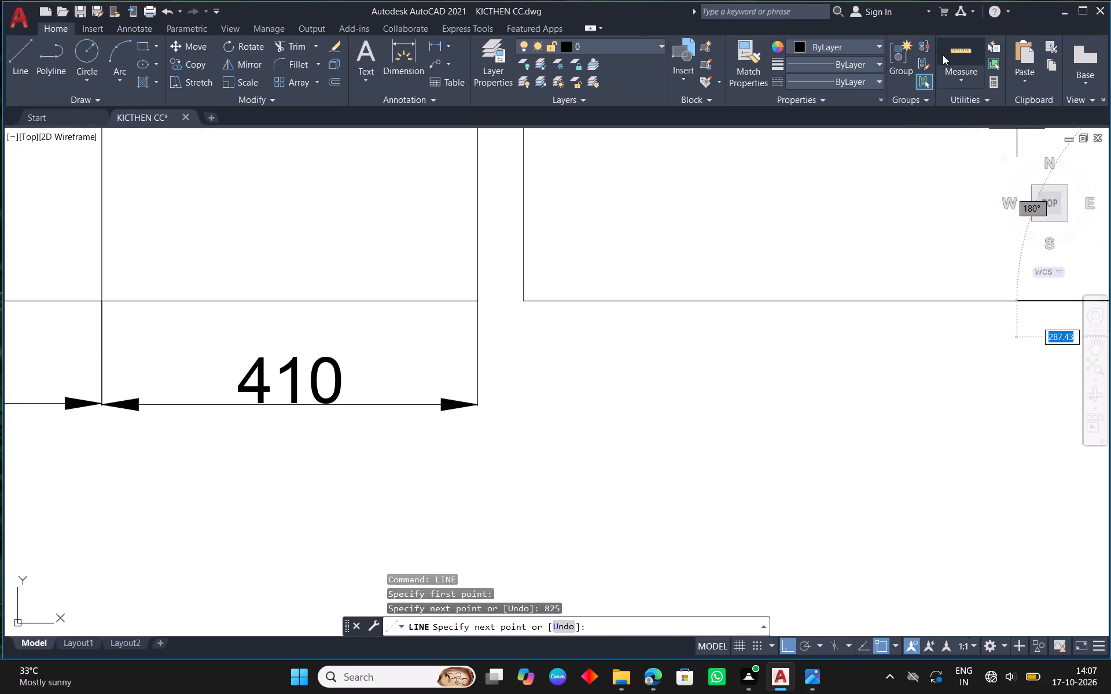
{"action": "scroll", "coordinate": [915, 279], "scroll_direction": "down", "scroll_amount": 2}
{"action": "middle_click_drag", "start_coordinate": [901, 219], "coordinate": [583, 278]}
{"action": "scroll", "coordinate": [623, 286], "scroll_direction": "down", "scroll_amount": 1}
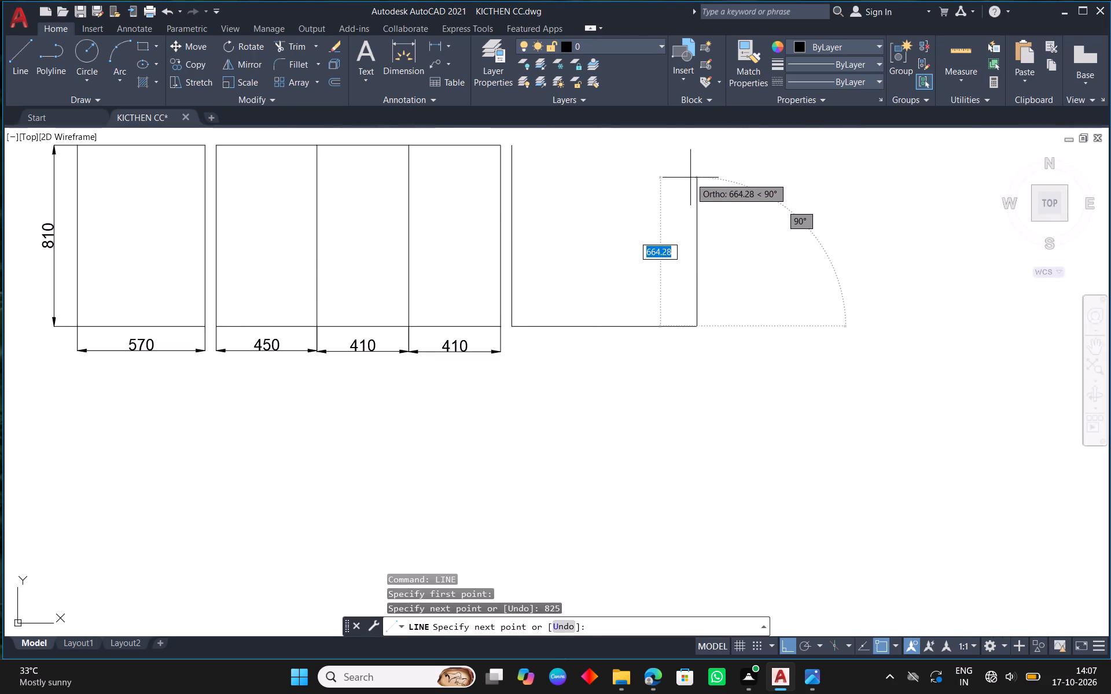
{"action": "type", "text": "810"}
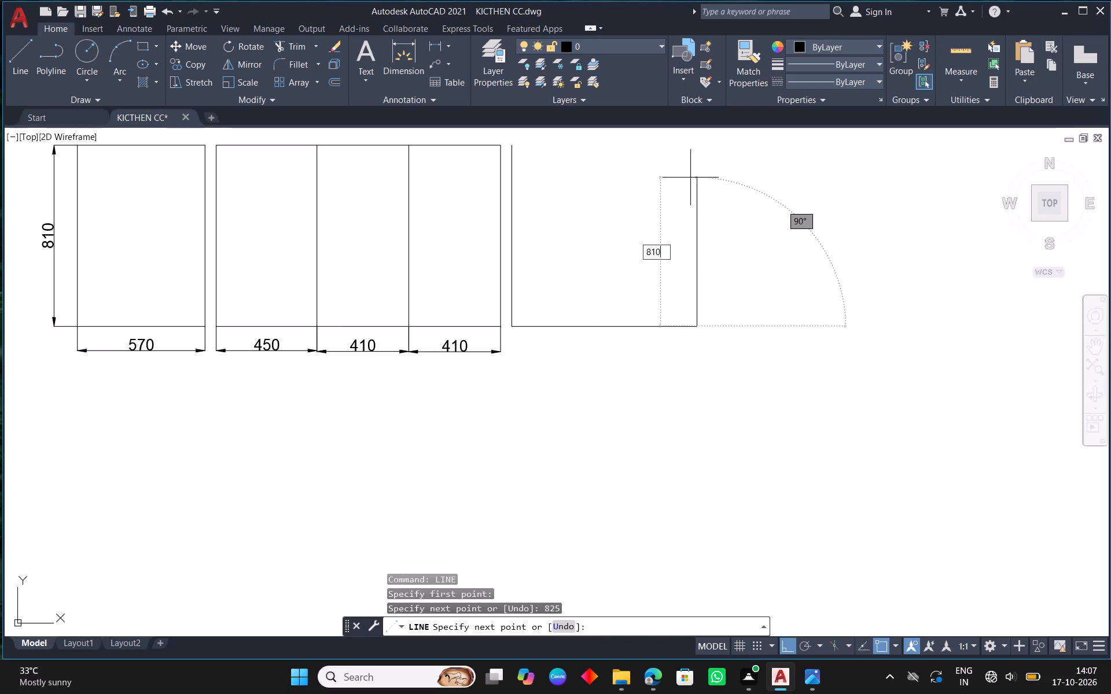
{"action": "key", "text": "Return"}
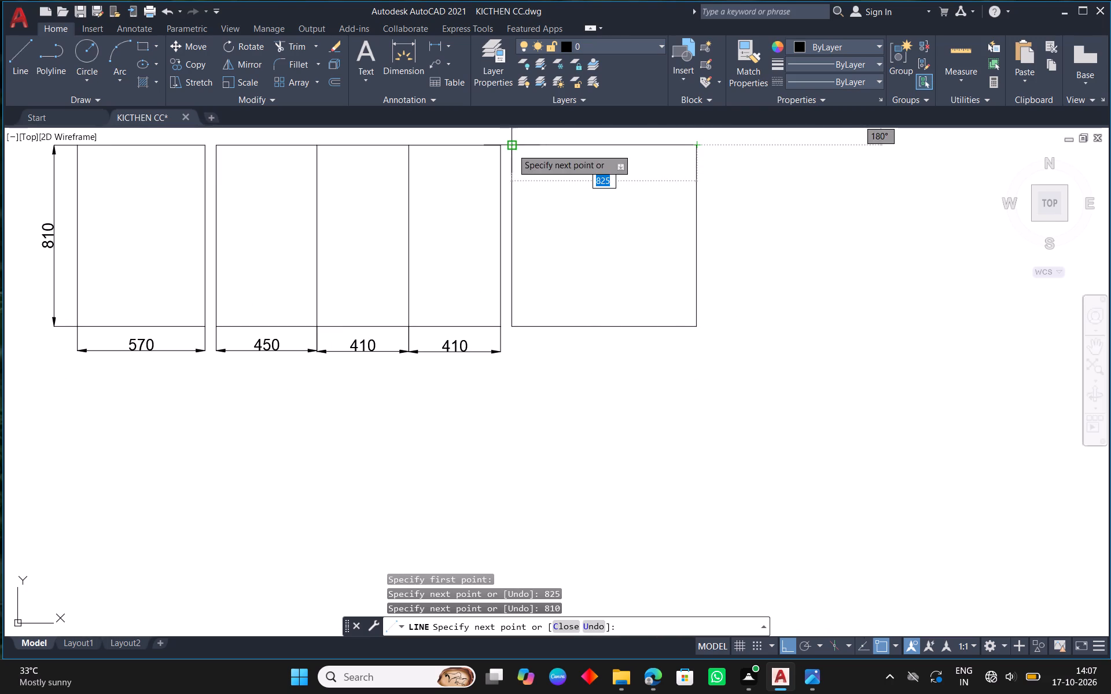
{"action": "left_click", "coordinate": [512, 149]}
{"action": "right_click", "coordinate": [512, 149]}
{"action": "left_click", "coordinate": [546, 151]}
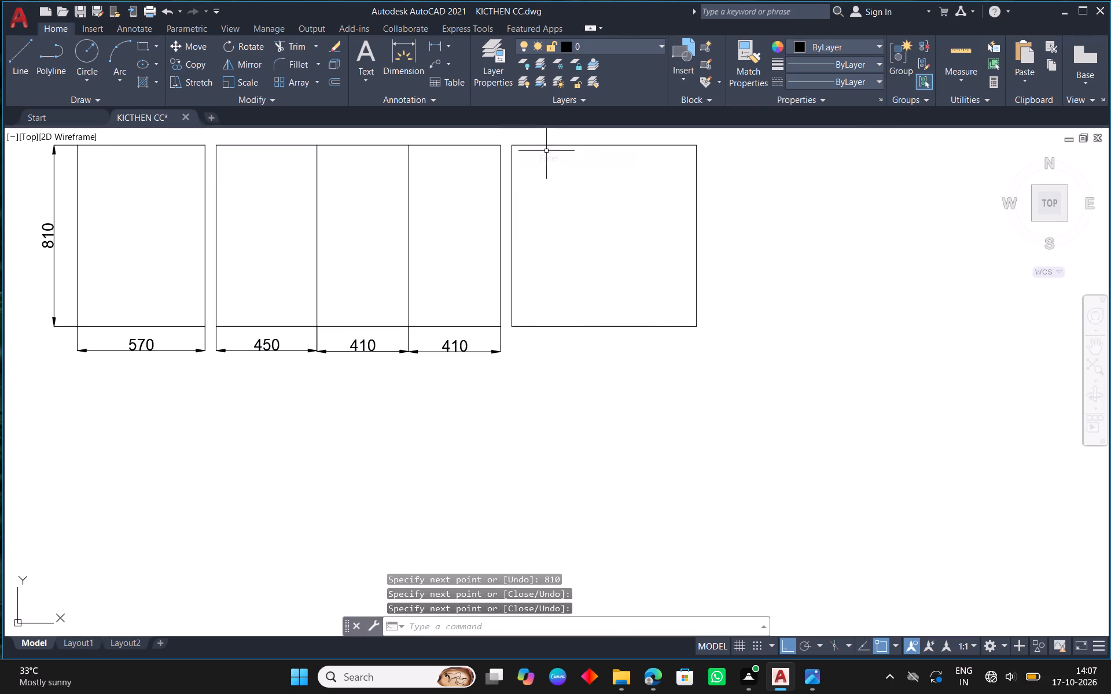
Offset the right side of the 825 wide rectangle 50 inward.
{"action": "type", "text": "O 50"}
{"action": "key", "text": "Return"}
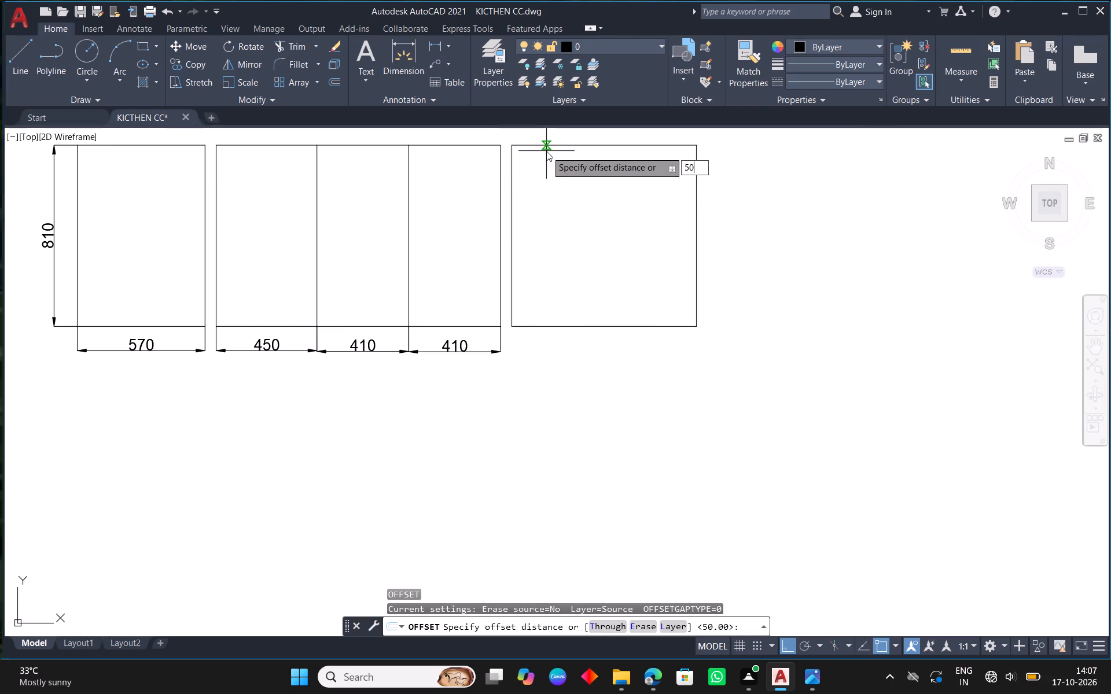
{"action": "left_click", "coordinate": [696, 177]}
{"action": "left_click", "coordinate": [613, 184]}
{"action": "right_click", "coordinate": [605, 175]}
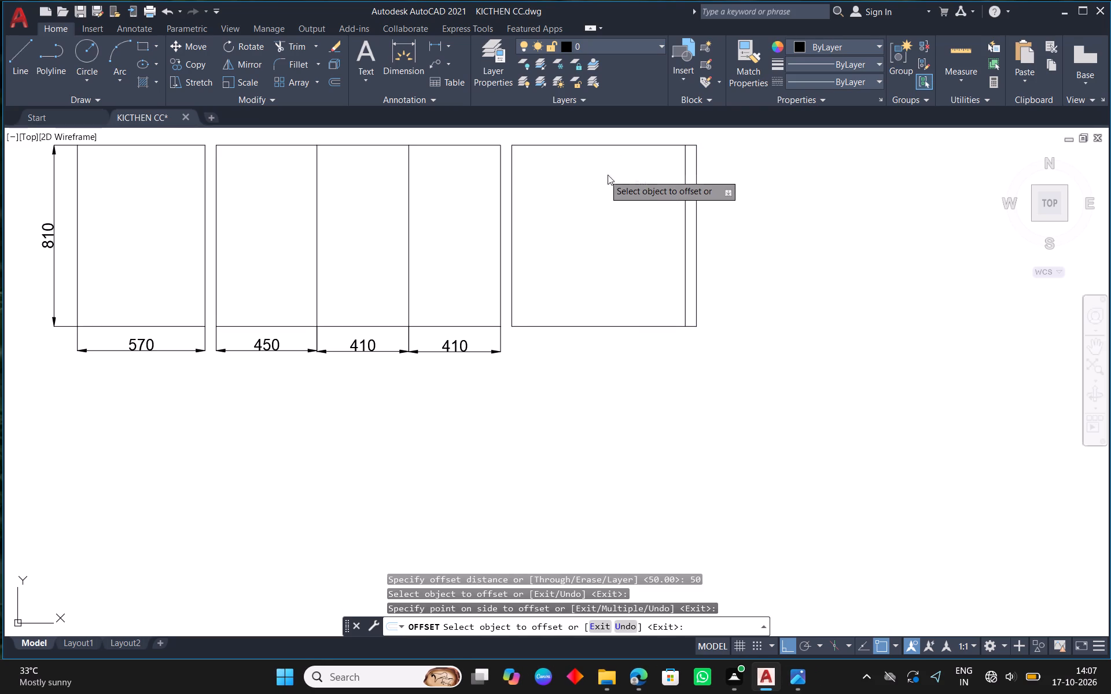
{"action": "left_click", "coordinate": [637, 184]}
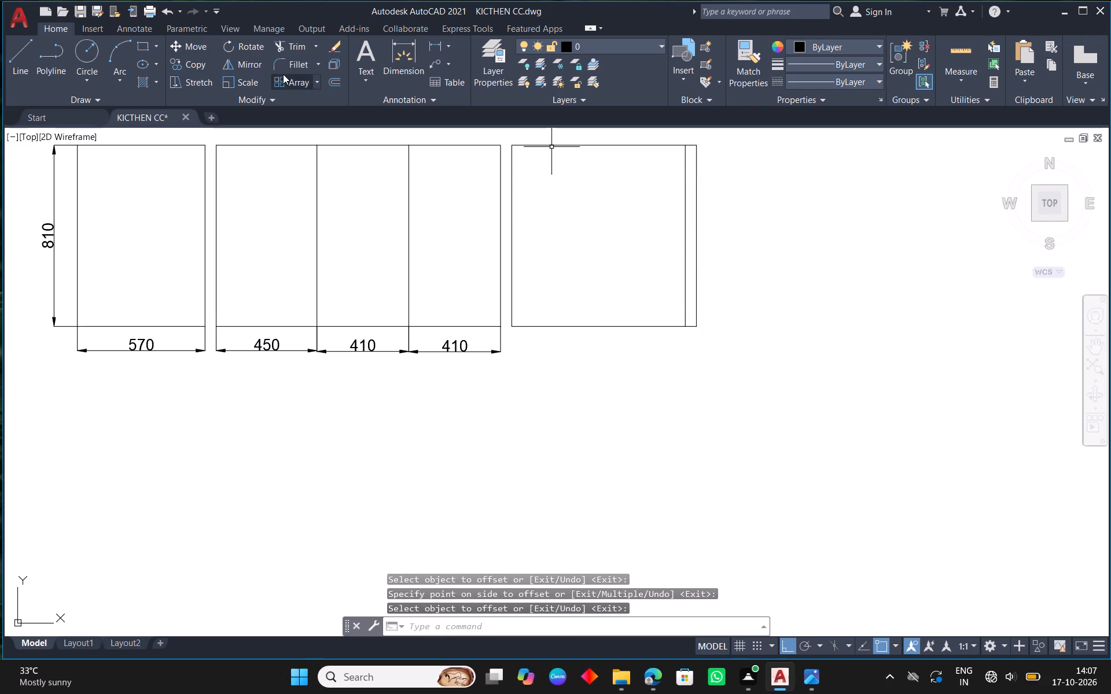
Trim the rectangle's top and bottom edges between the inner offset line and the outer right side.
{"action": "left_click", "coordinate": [286, 49]}
{"action": "scroll", "coordinate": [698, 135], "scroll_direction": "up", "scroll_amount": 1}
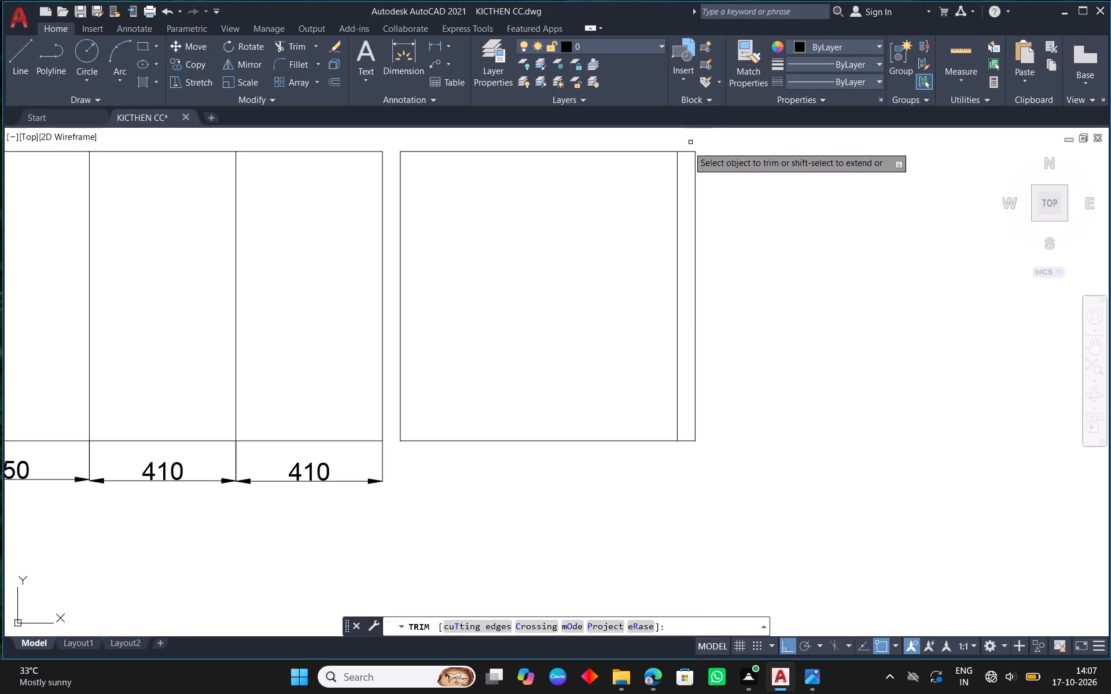
{"action": "left_click", "coordinate": [685, 150]}
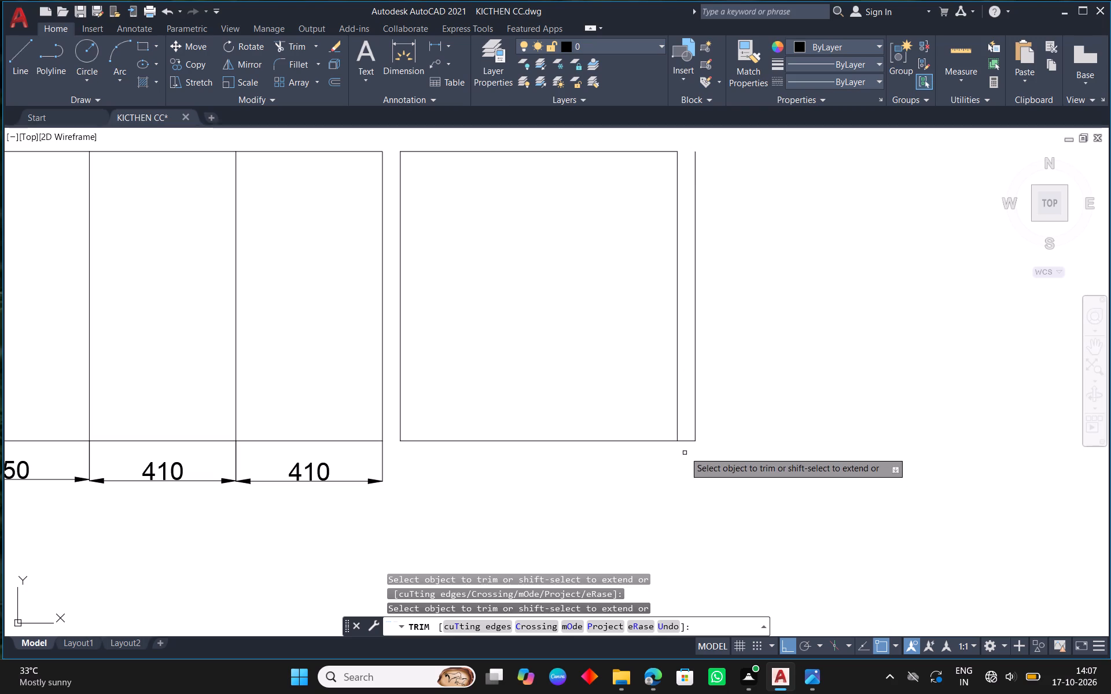
{"action": "left_click", "coordinate": [686, 443]}
{"action": "right_click", "coordinate": [686, 443]}
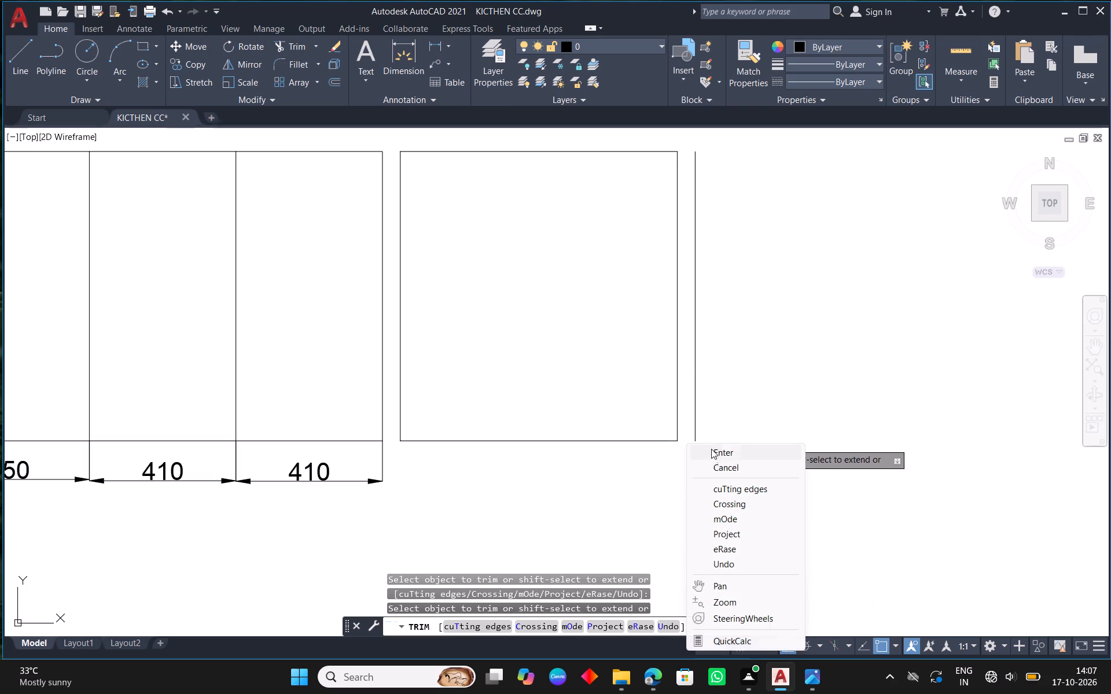
{"action": "left_click", "coordinate": [715, 455]}
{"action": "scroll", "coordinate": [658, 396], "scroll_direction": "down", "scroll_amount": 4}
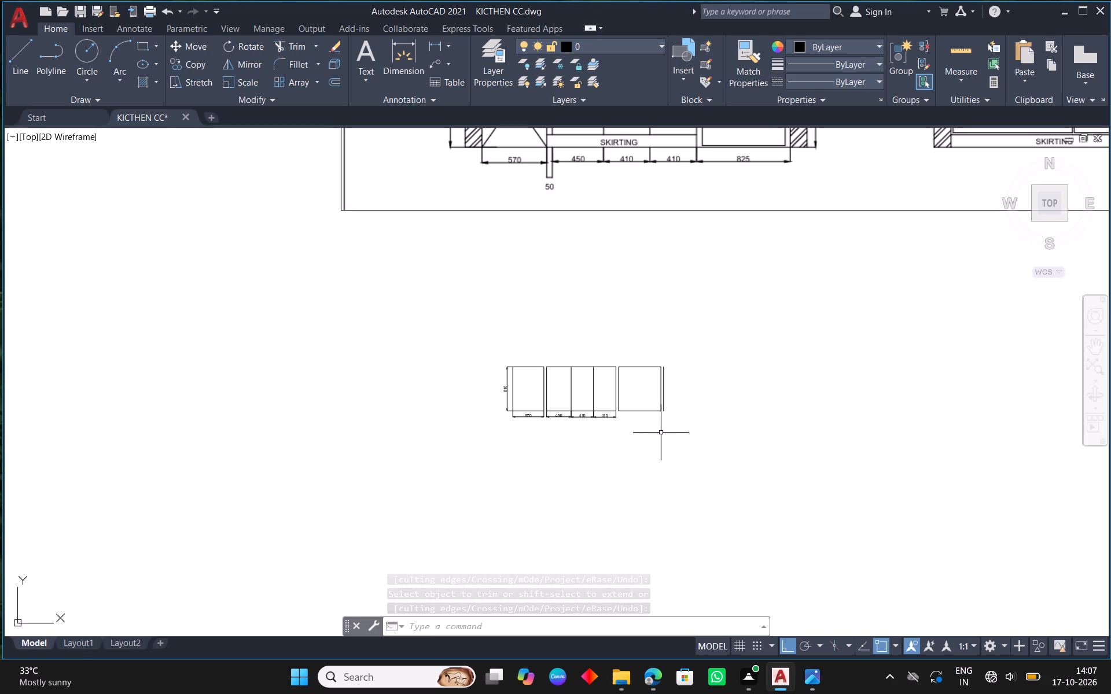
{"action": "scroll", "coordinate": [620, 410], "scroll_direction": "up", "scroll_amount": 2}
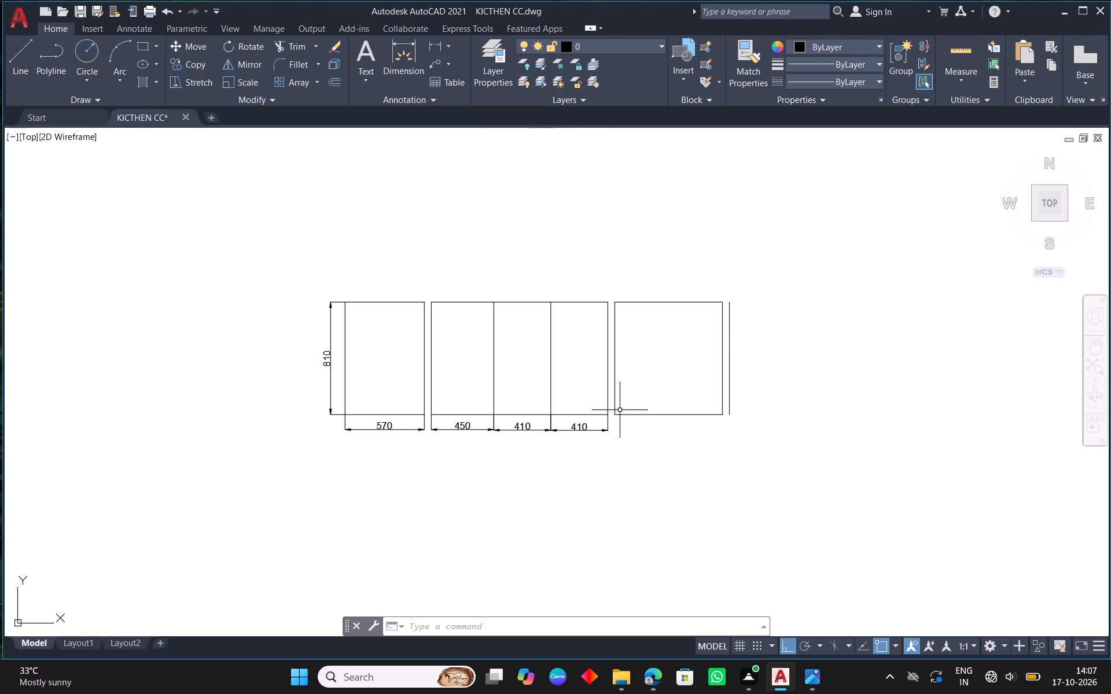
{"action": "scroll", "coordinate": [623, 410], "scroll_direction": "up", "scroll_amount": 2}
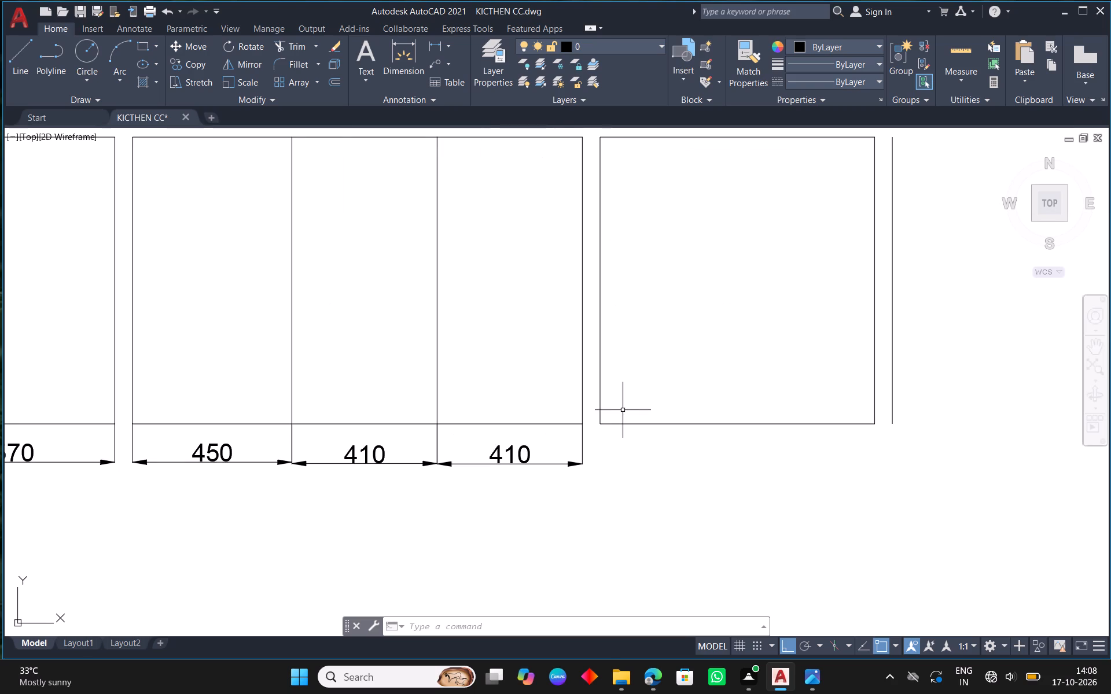
Join the base line of the last 410 section with the base line of the adjacent 825 unit.
{"action": "left_click", "coordinate": [272, 98]}
{"action": "left_click", "coordinate": [231, 136]}
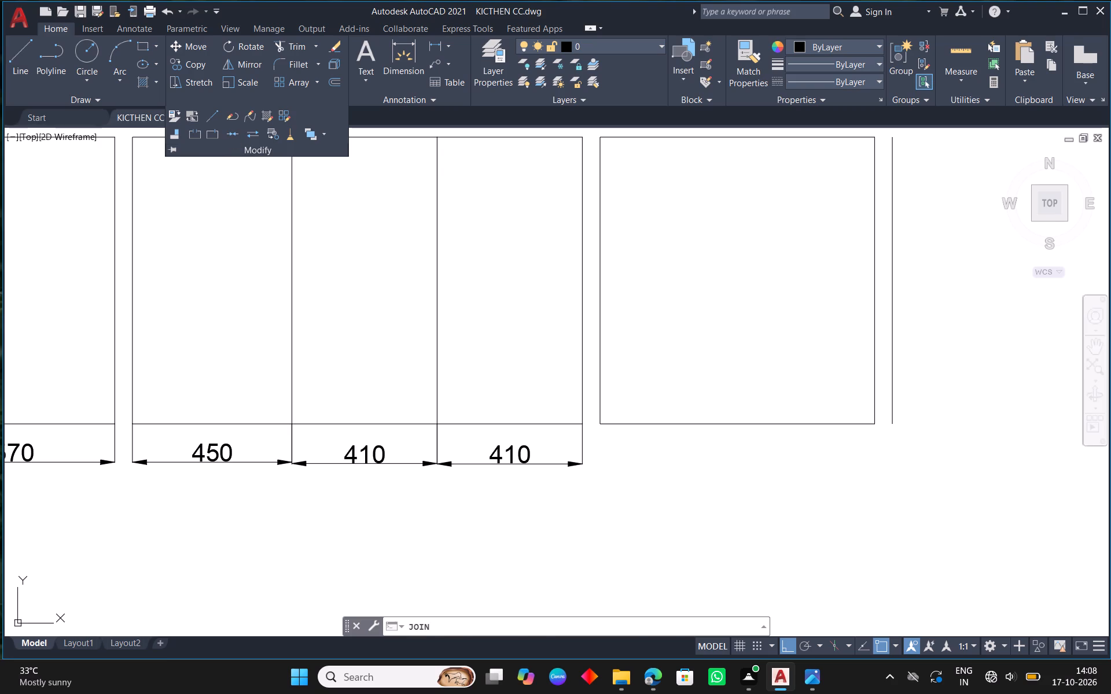
{"action": "left_click", "coordinate": [566, 423]}
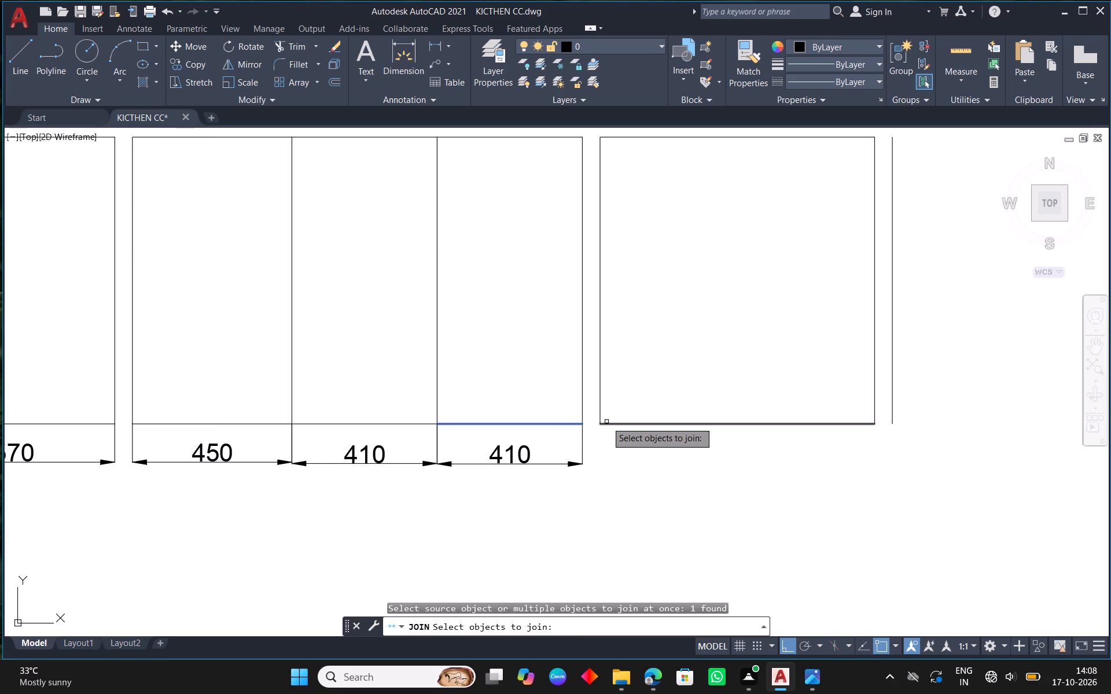
{"action": "left_click", "coordinate": [606, 424]}
{"action": "right_click", "coordinate": [603, 424]}
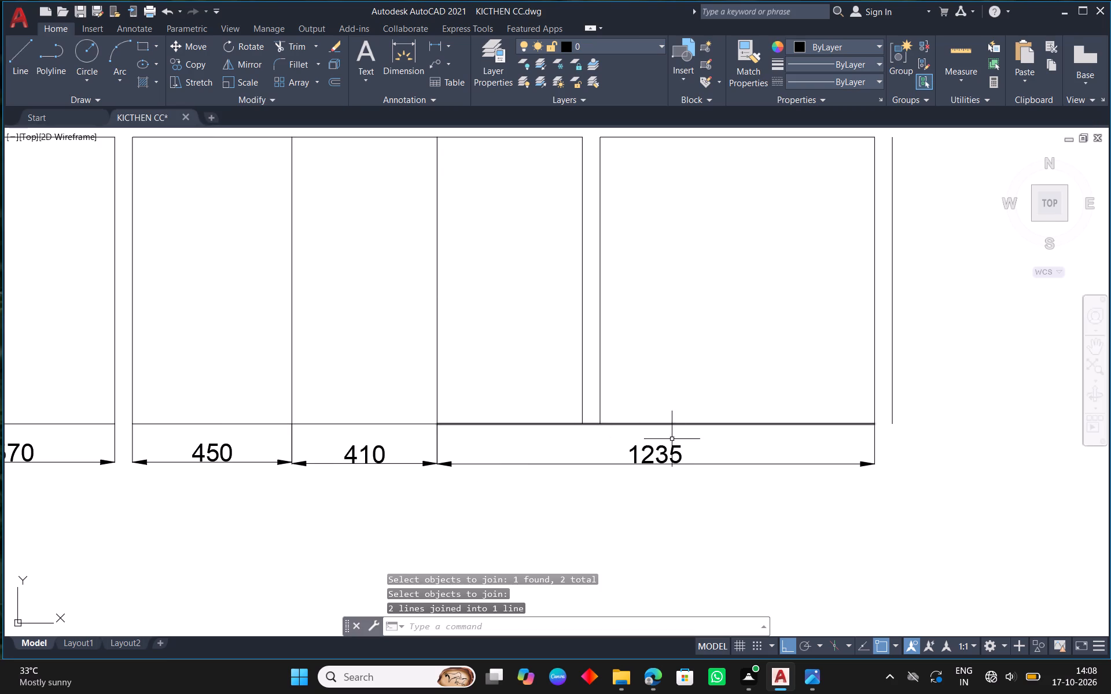
Stretch the far end of the dimension on the joined base line back to the last sink section's side, making it 410.
{"action": "left_click", "coordinate": [661, 458]}
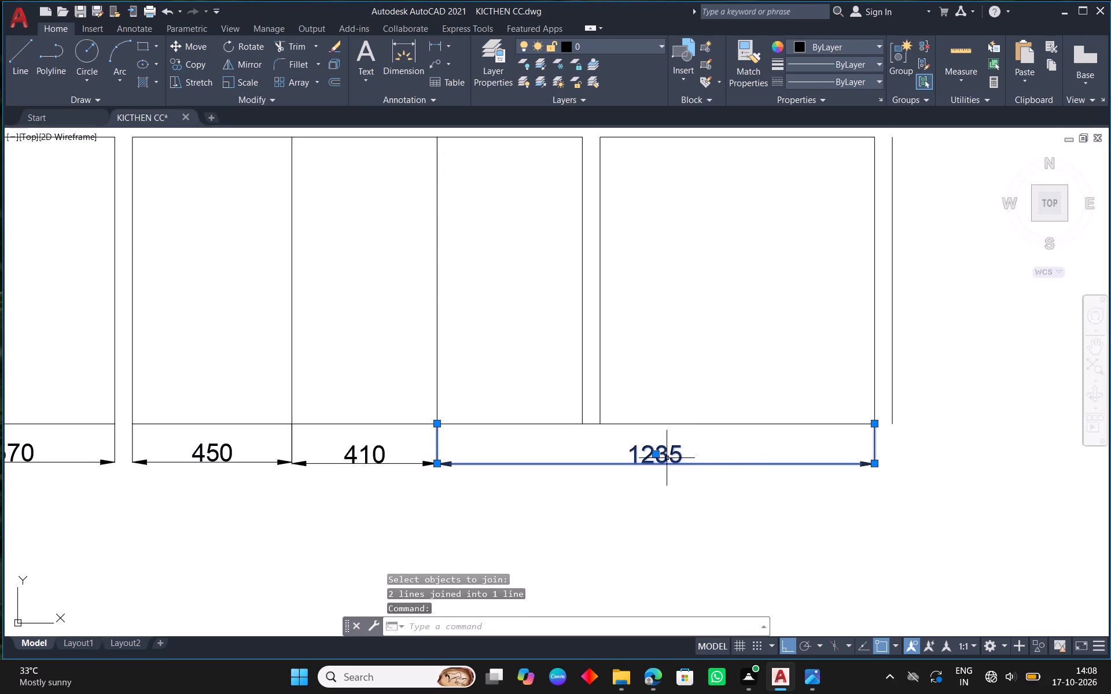
{"action": "left_click", "coordinate": [875, 425]}
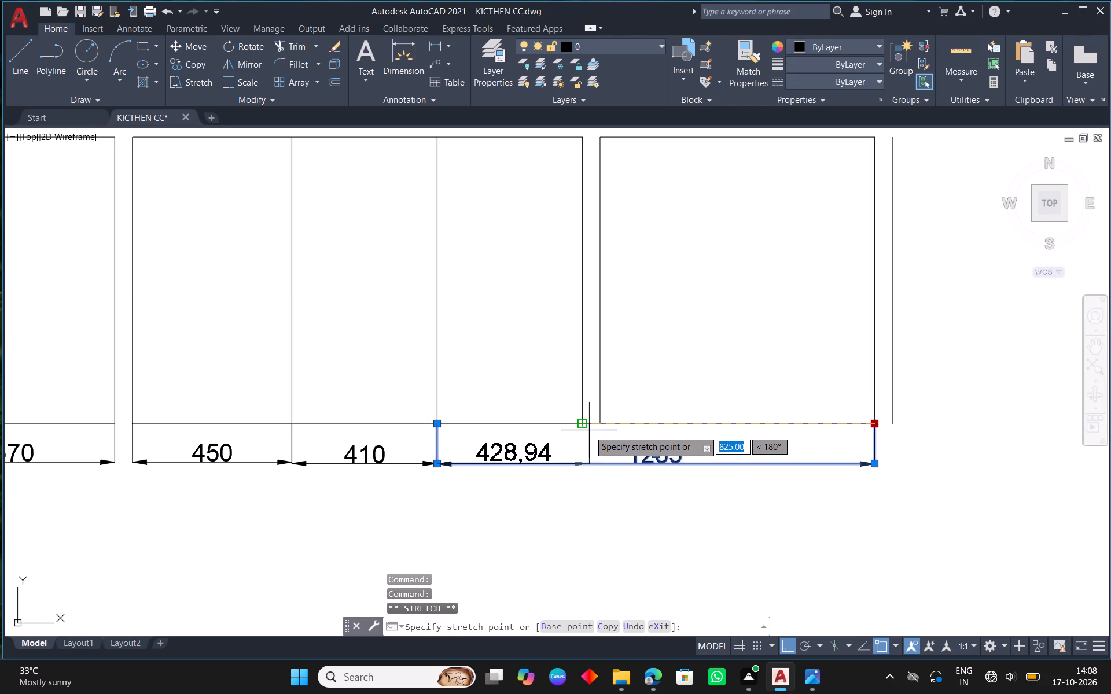
{"action": "left_click", "coordinate": [583, 422]}
{"action": "scroll", "coordinate": [731, 424], "scroll_direction": "down", "scroll_amount": 3}
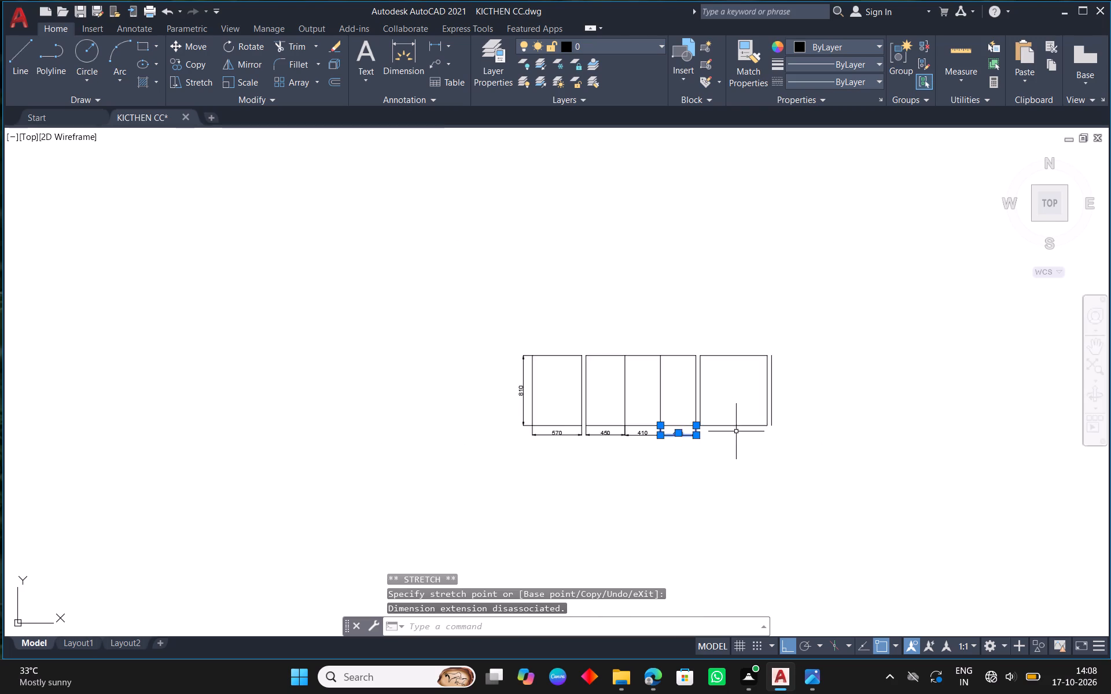
{"action": "scroll", "coordinate": [737, 433], "scroll_direction": "down", "scroll_amount": 1}
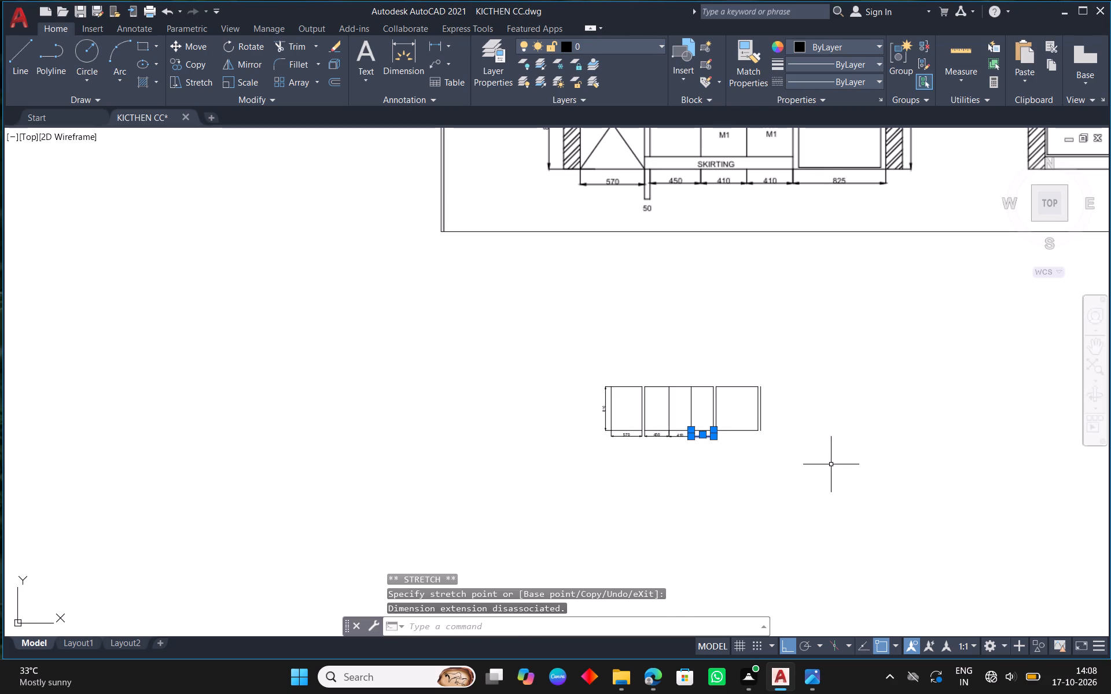
{"action": "scroll", "coordinate": [746, 445], "scroll_direction": "up", "scroll_amount": 3}
{"action": "key", "text": "Escape"}
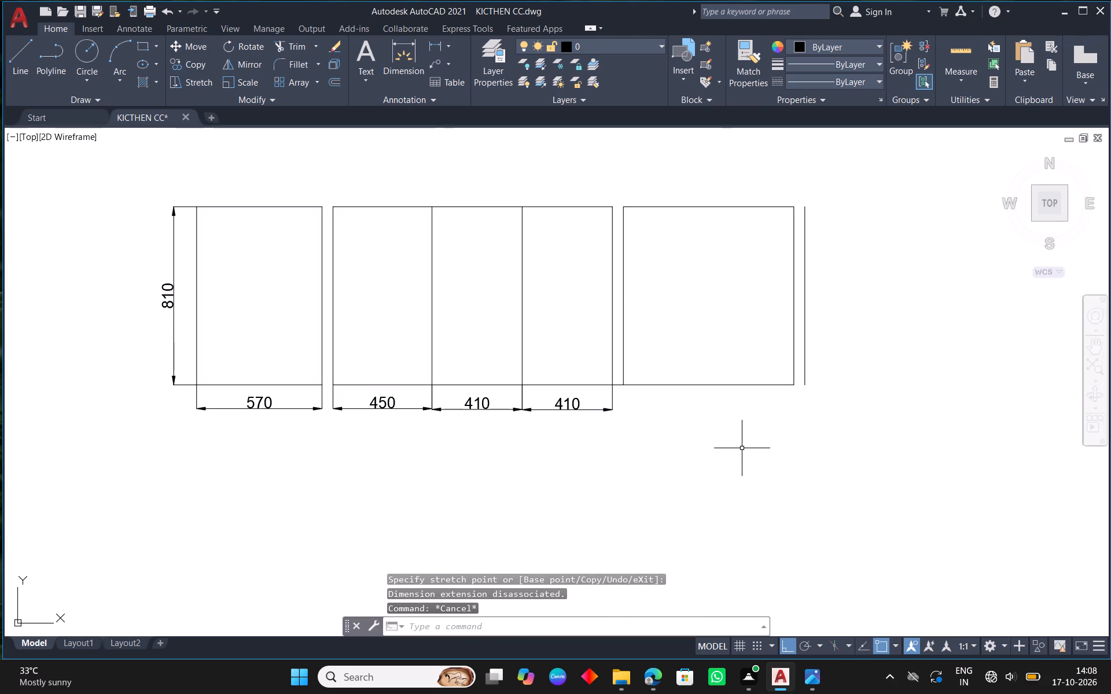
Dimension the joined base line, placing the dimension in line with the existing ones below the units.
{"action": "left_click", "coordinate": [400, 58]}
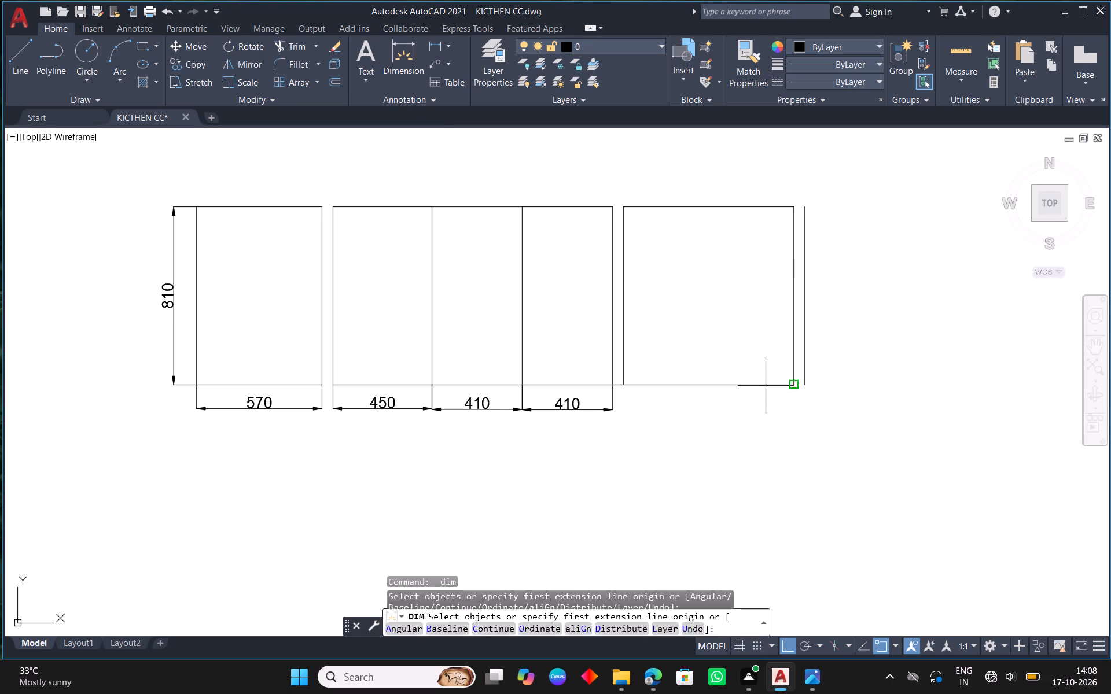
{"action": "left_click", "coordinate": [766, 385]}
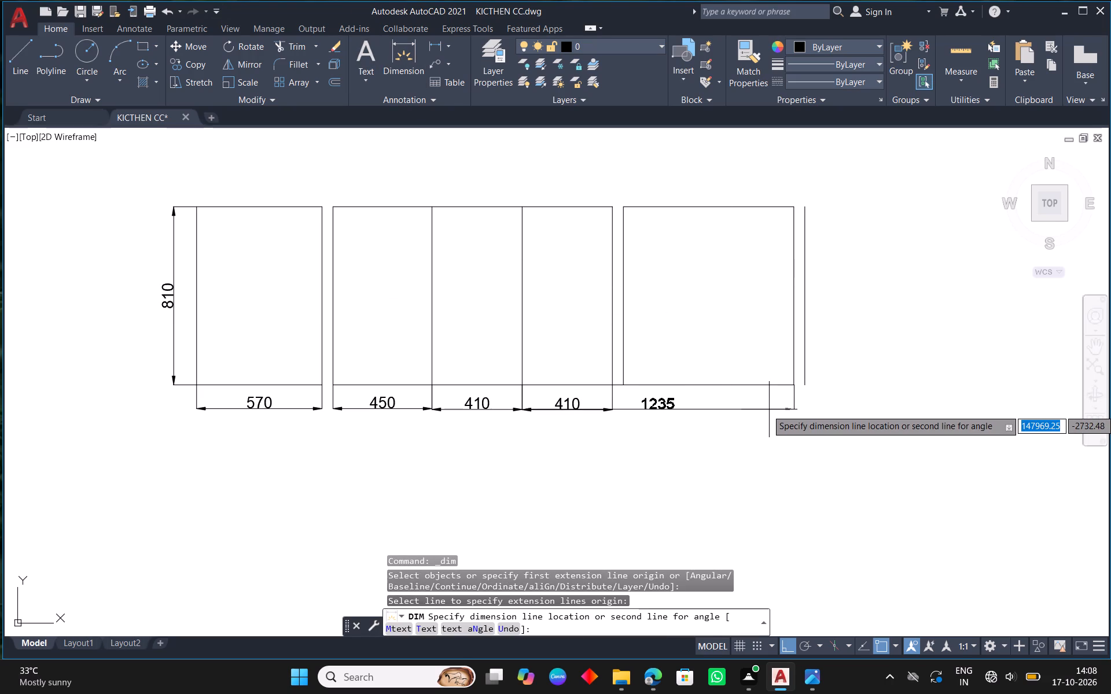
{"action": "left_click", "coordinate": [769, 409]}
{"action": "right_click", "coordinate": [770, 409]}
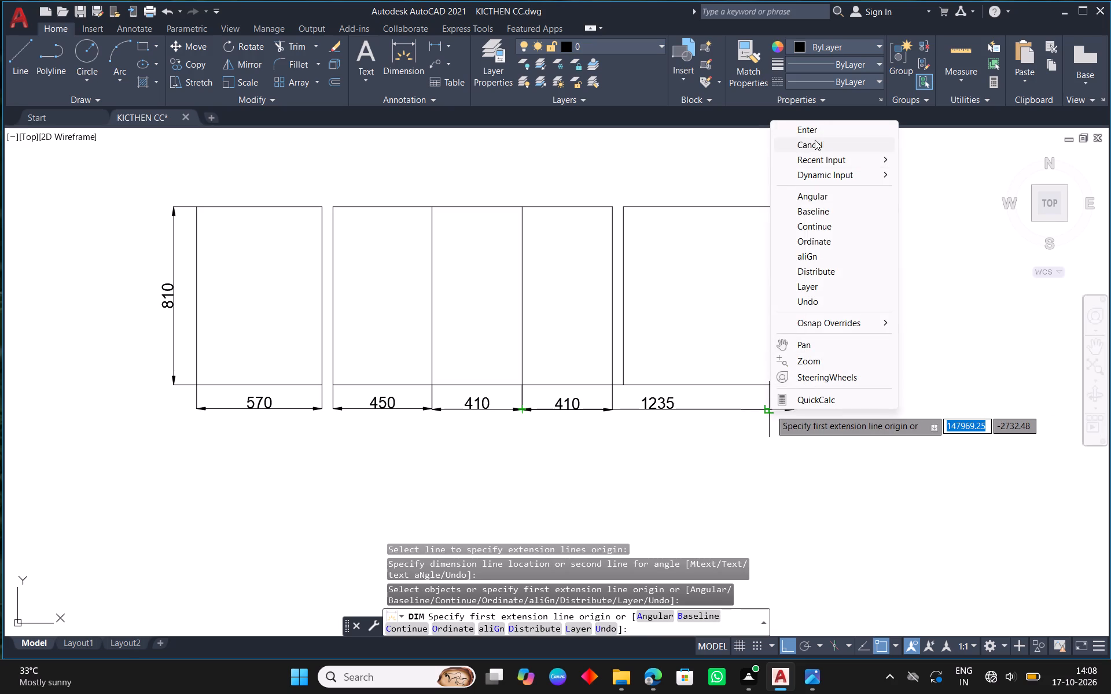
{"action": "left_click", "coordinate": [819, 134]}
Stretch the new dimension's start point to the end of the last 410 section, making it 825.
{"action": "scroll", "coordinate": [685, 459], "scroll_direction": "up", "scroll_amount": 1}
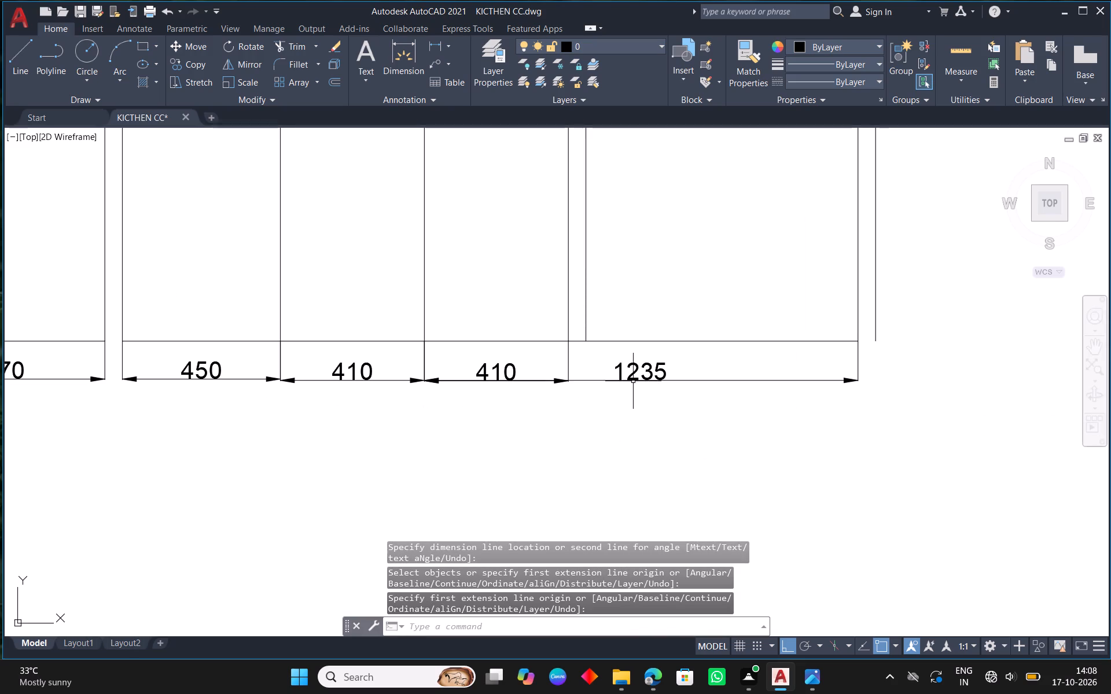
{"action": "left_click", "coordinate": [633, 381]}
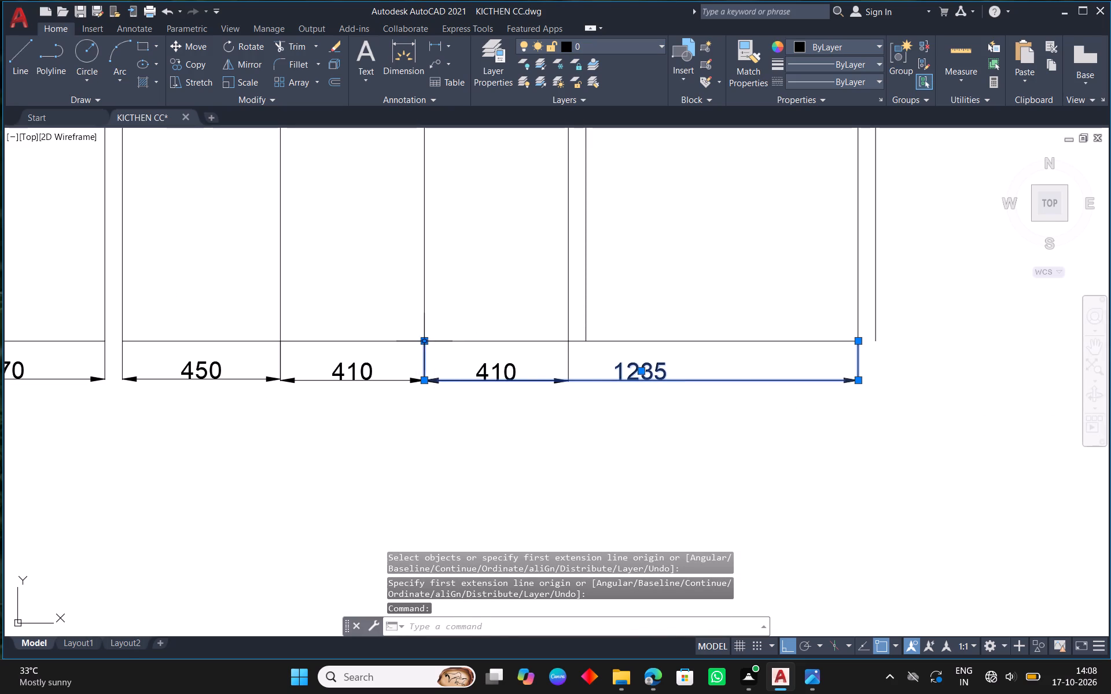
{"action": "left_click", "coordinate": [424, 344]}
{"action": "left_click", "coordinate": [569, 347]}
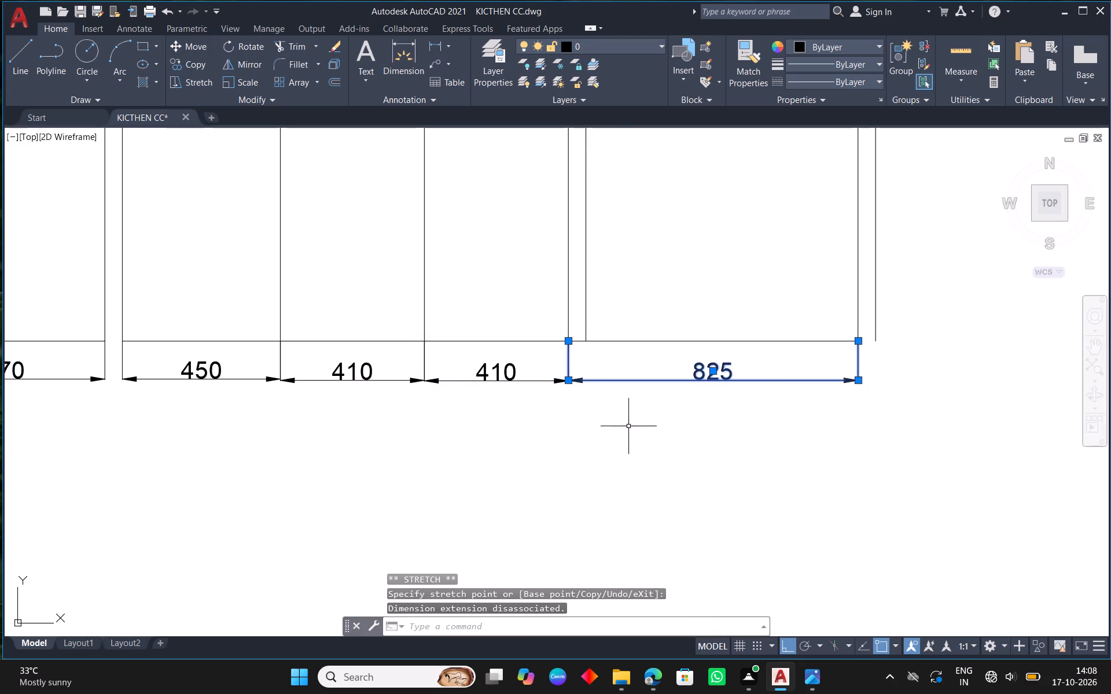
{"action": "middle_click_drag", "start_coordinate": [665, 420], "coordinate": [612, 400]}
{"action": "key", "text": "Escape"}
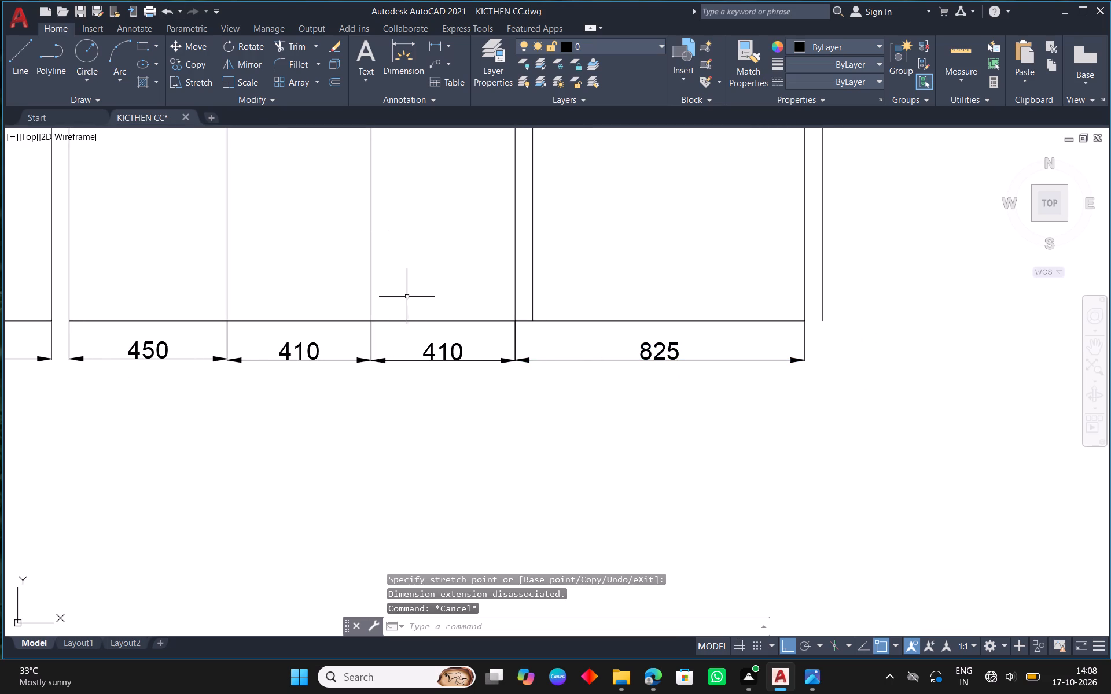
Stretch the 825 dimension's ends to the outer offset line and the unit's inner side, so it spans 825 beyond the gap.
{"action": "scroll", "coordinate": [528, 348], "scroll_direction": "down", "scroll_amount": 4}
{"action": "middle_click_drag", "start_coordinate": [573, 234], "coordinate": [568, 387]}
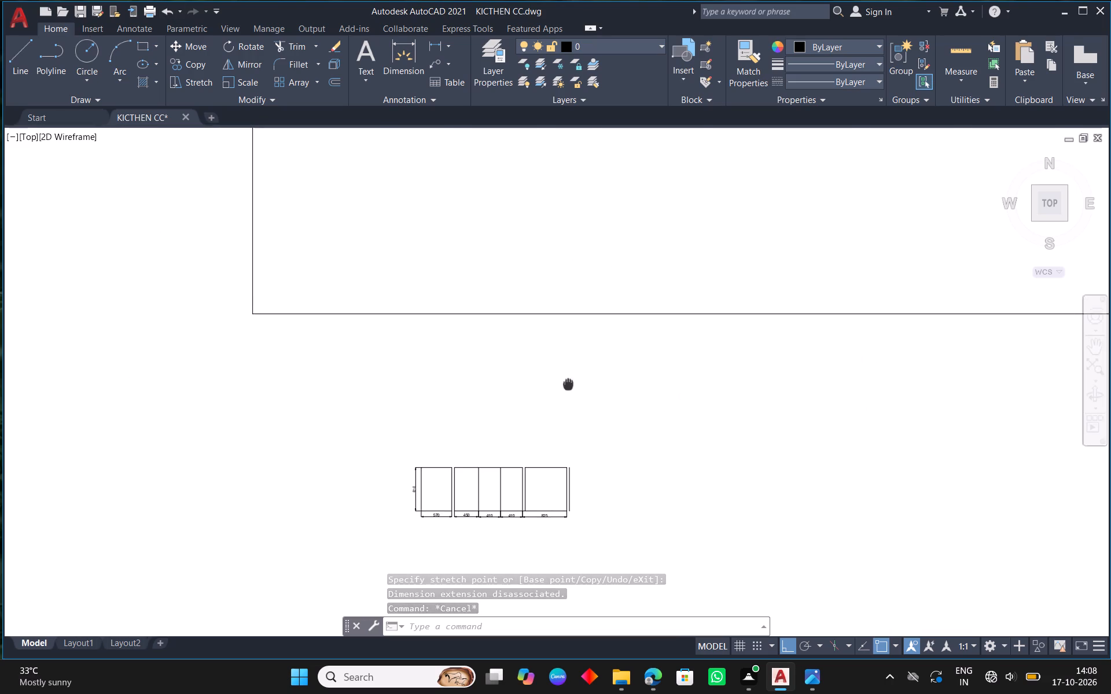
{"action": "middle_click_drag", "start_coordinate": [568, 387], "coordinate": [567, 389]}
{"action": "middle_click_drag", "start_coordinate": [599, 381], "coordinate": [644, 190]}
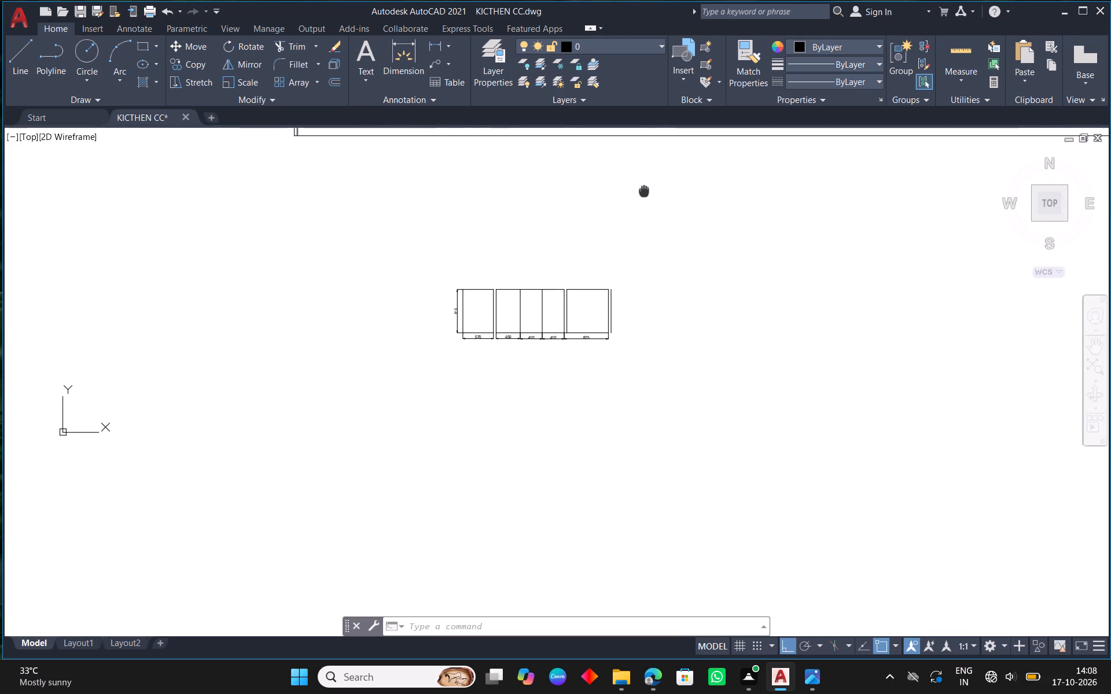
{"action": "scroll", "coordinate": [609, 328], "scroll_direction": "up", "scroll_amount": 3}
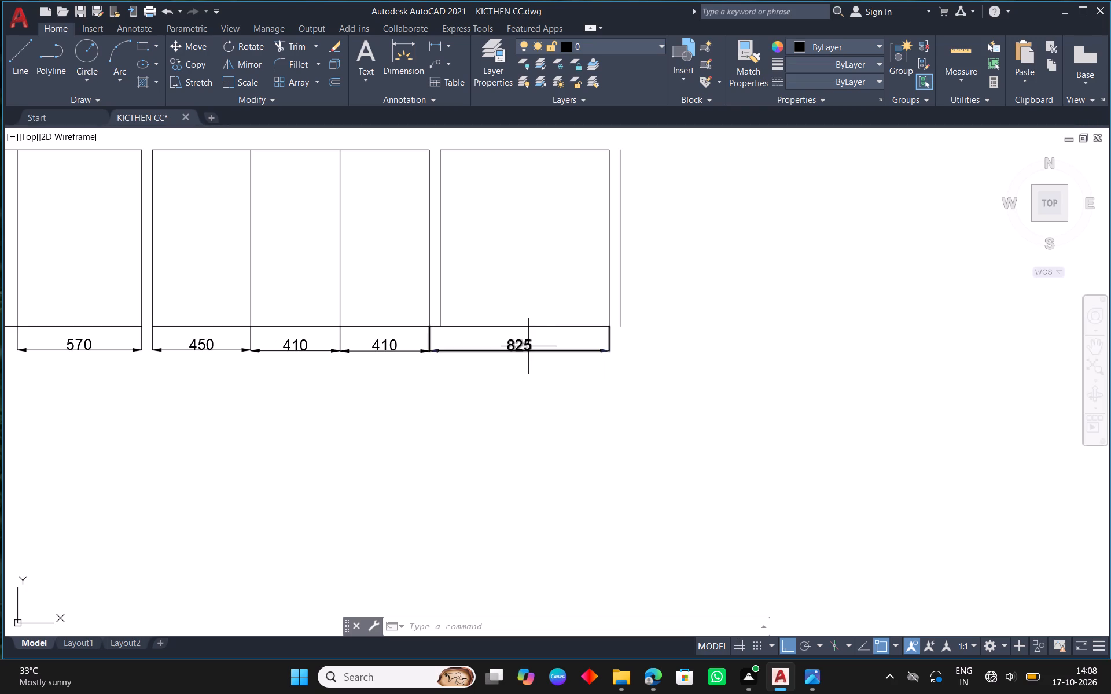
{"action": "left_click", "coordinate": [528, 346]}
{"action": "scroll", "coordinate": [602, 329], "scroll_direction": "up", "scroll_amount": 2}
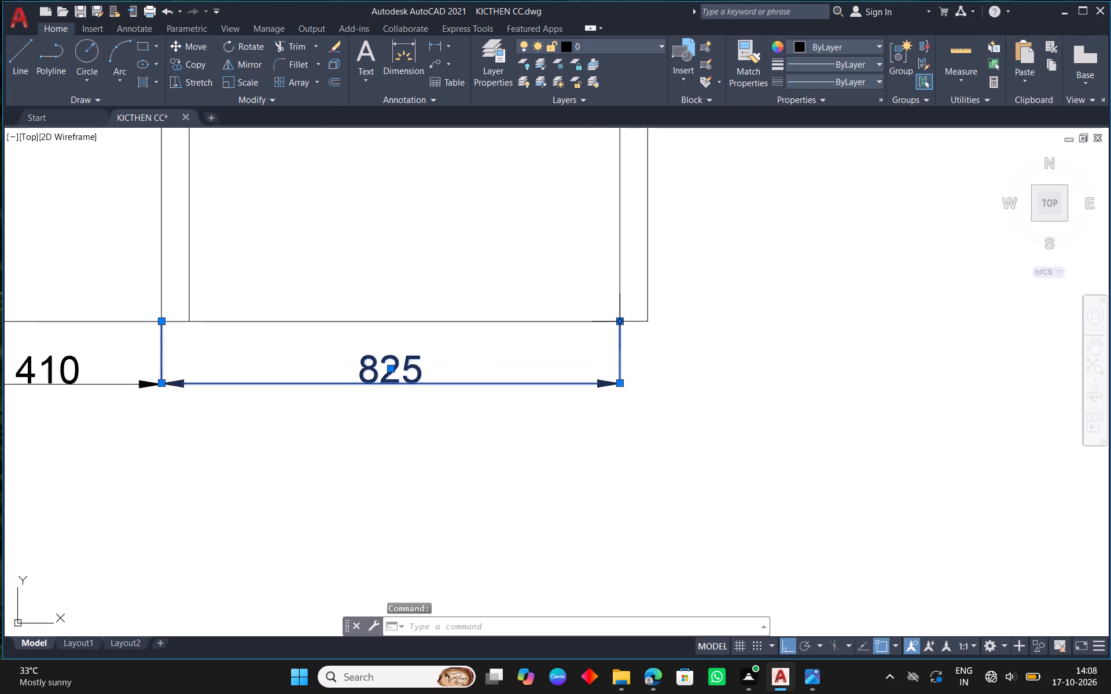
{"action": "left_click", "coordinate": [619, 323]}
{"action": "left_click", "coordinate": [650, 323]}
{"action": "middle_click_drag", "start_coordinate": [373, 344], "coordinate": [584, 306]}
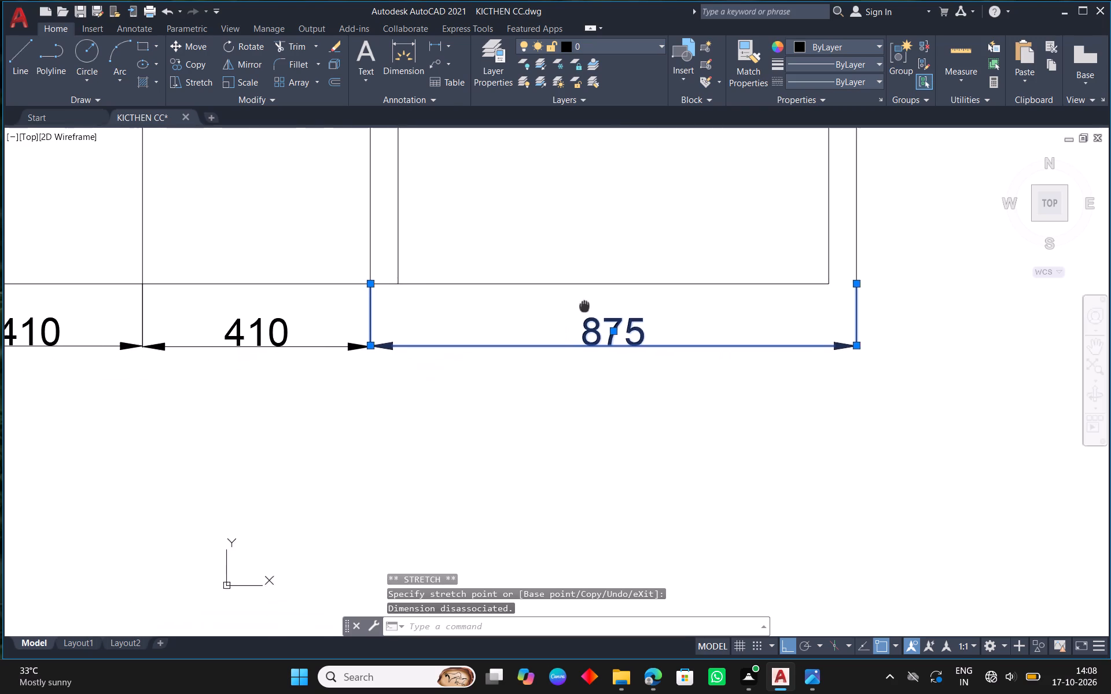
{"action": "middle_click_drag", "start_coordinate": [584, 306], "coordinate": [585, 306]}
{"action": "left_click", "coordinate": [370, 285]}
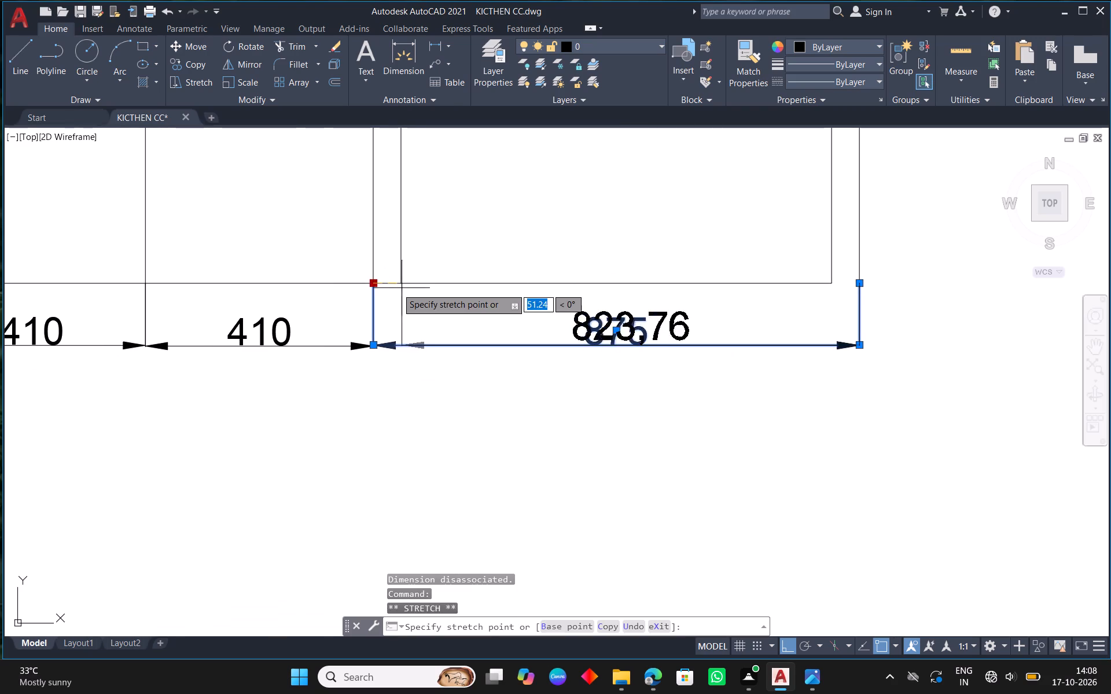
{"action": "left_click", "coordinate": [400, 285]}
{"action": "key", "text": "Escape"}
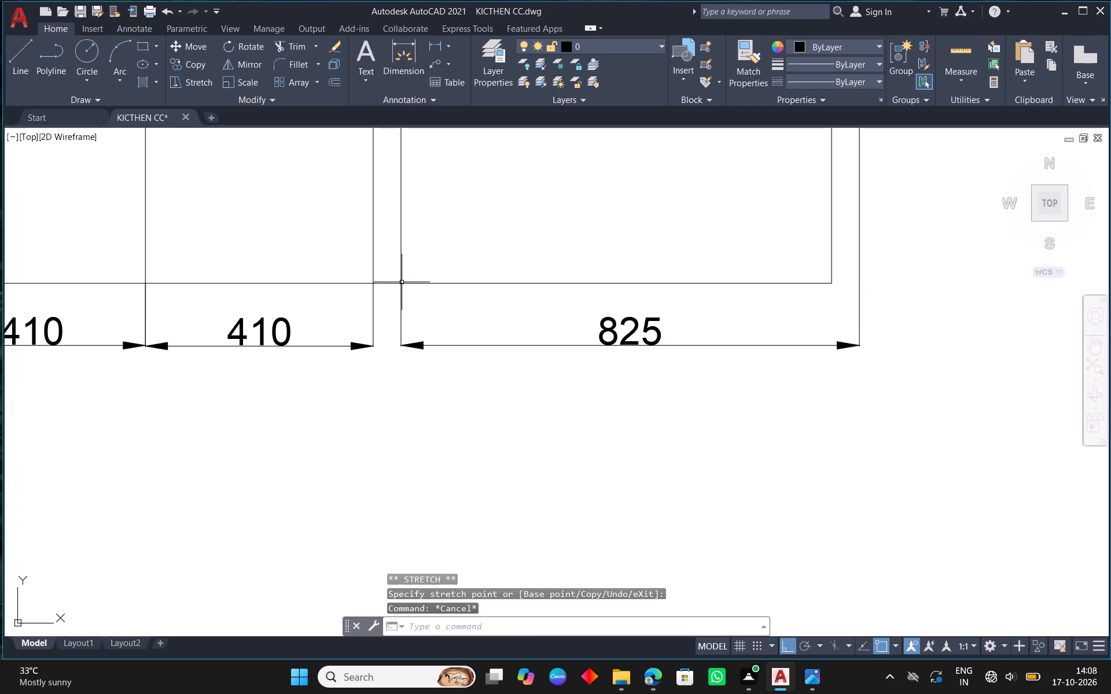
Trim the joined base line across the gap between the last 410 section and the 825 unit.
{"action": "type", "text": "TR"}
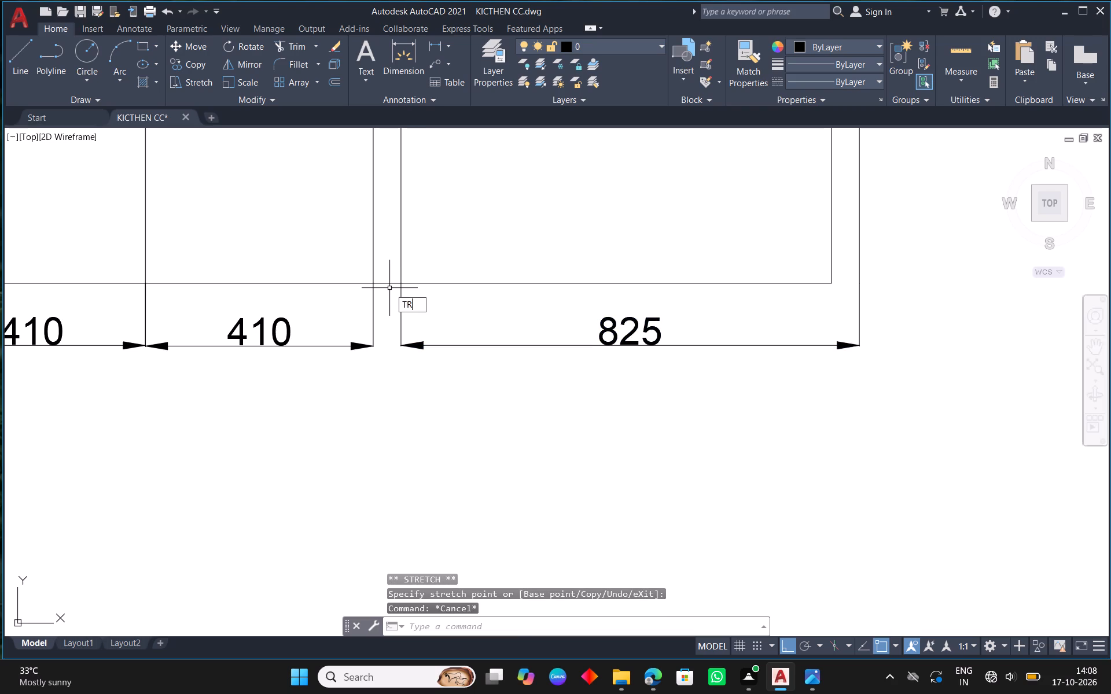
{"action": "key", "text": "space"}
{"action": "key", "text": "space"}
{"action": "left_click", "coordinate": [387, 284]}
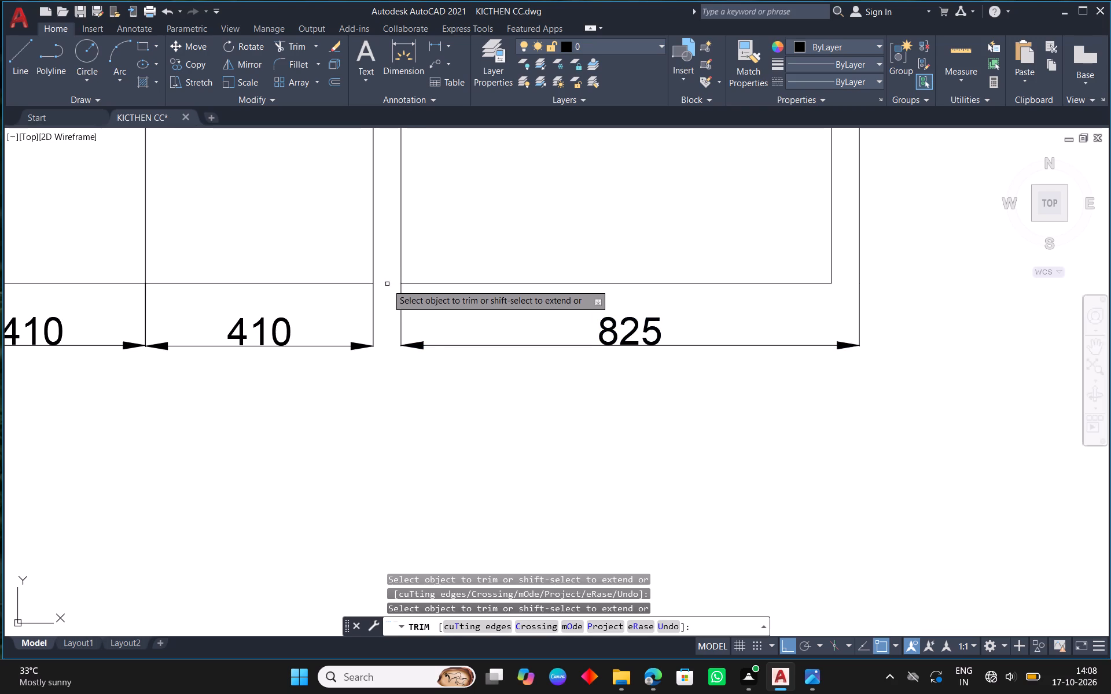
{"action": "right_click", "coordinate": [712, 306]}
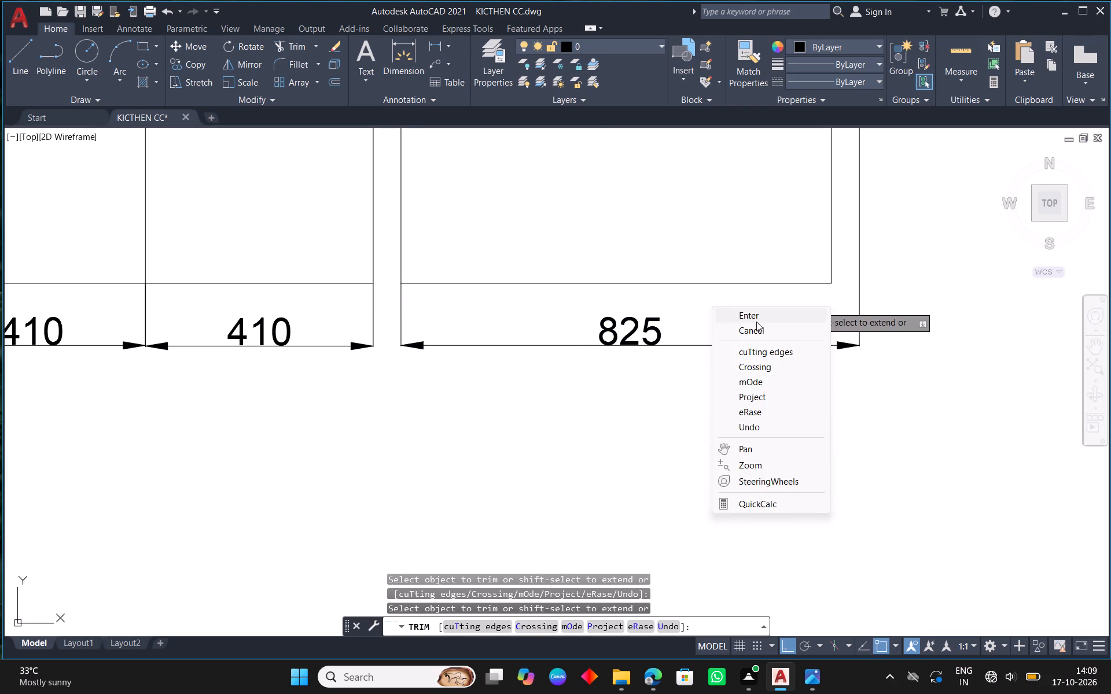
{"action": "left_click", "coordinate": [756, 322]}
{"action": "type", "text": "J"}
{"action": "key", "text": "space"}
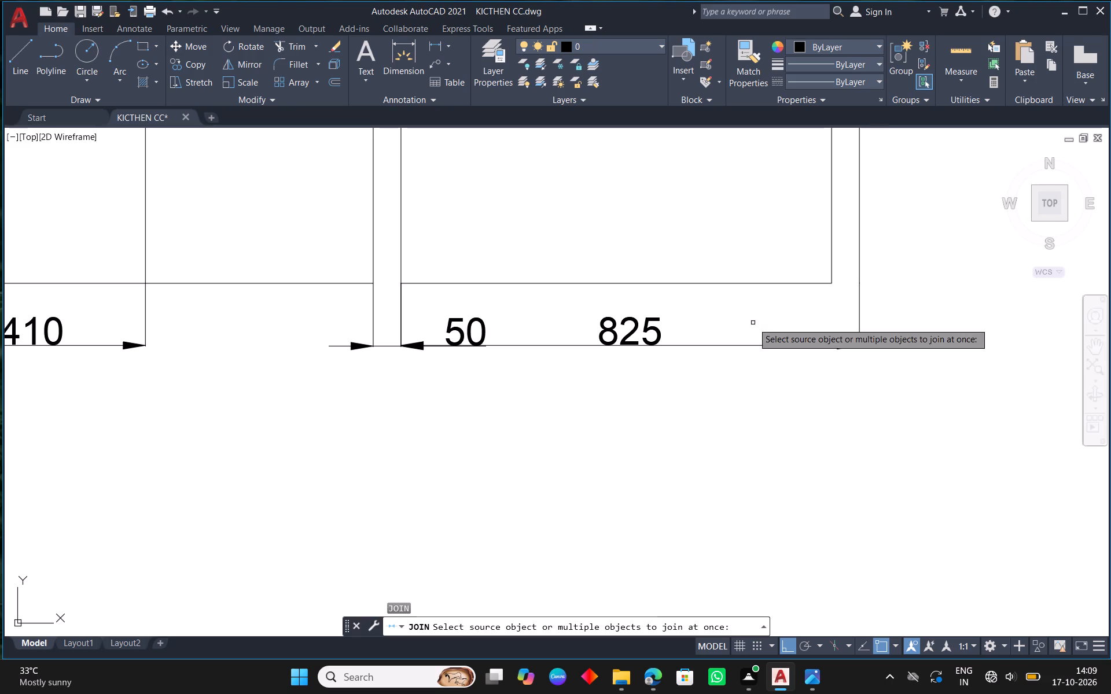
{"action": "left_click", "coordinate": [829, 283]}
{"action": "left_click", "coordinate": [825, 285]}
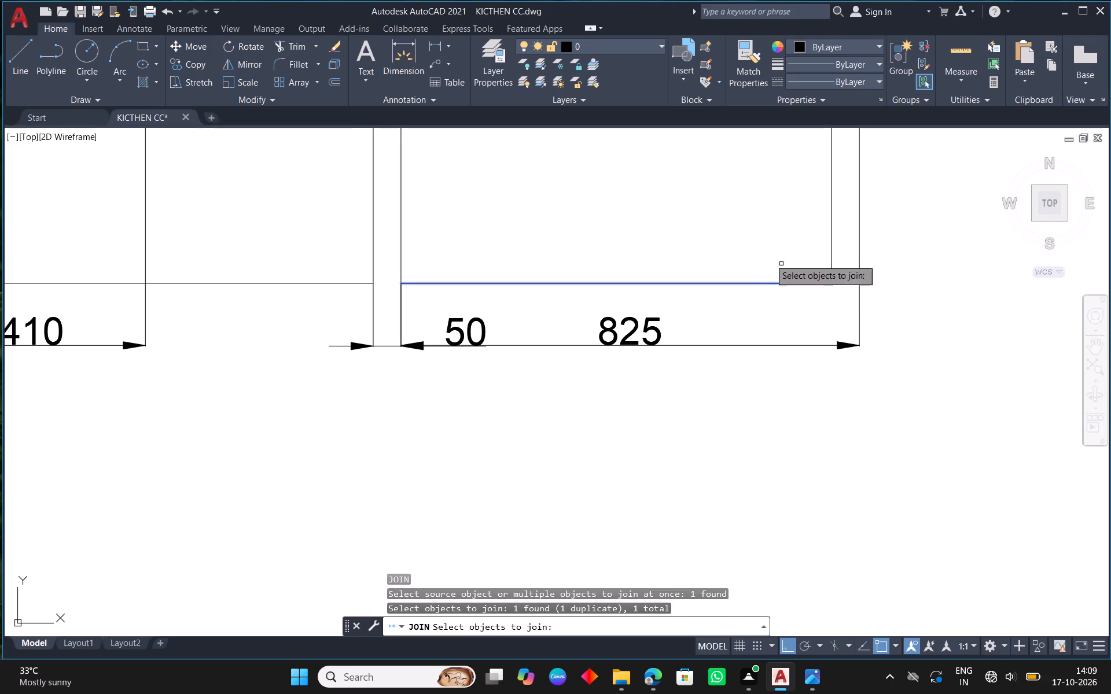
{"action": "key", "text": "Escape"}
Draw a line from the last unit's lower inner corner to the bottom of the outer offset line.
{"action": "type", "text": "L"}
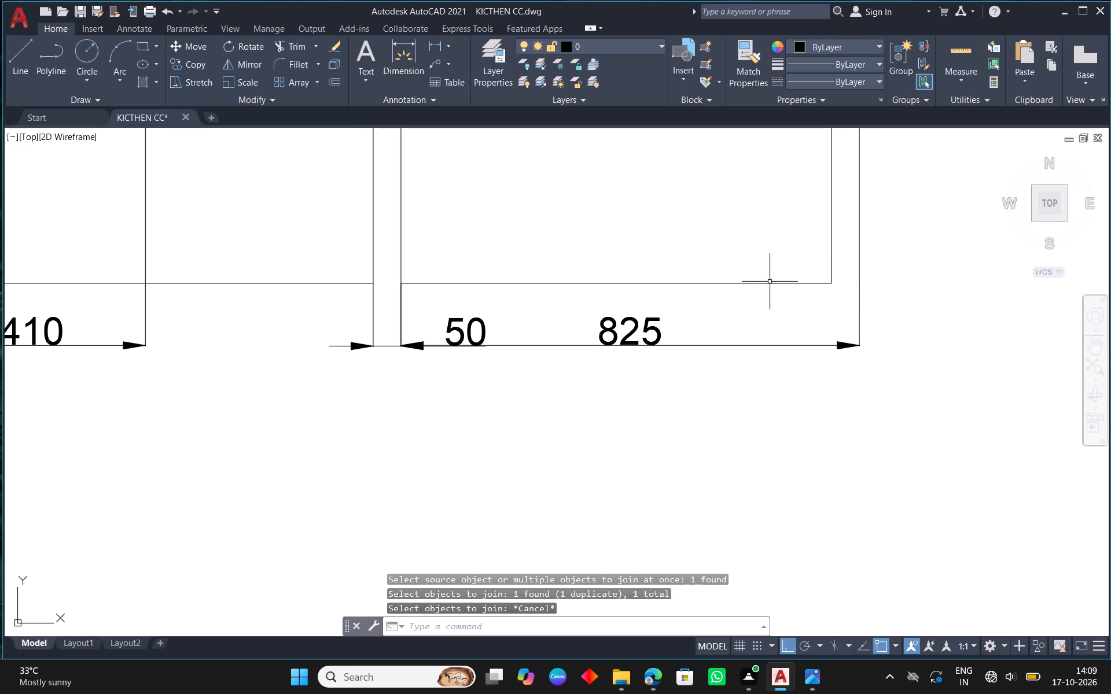
{"action": "key", "text": "space"}
{"action": "left_click", "coordinate": [827, 284]}
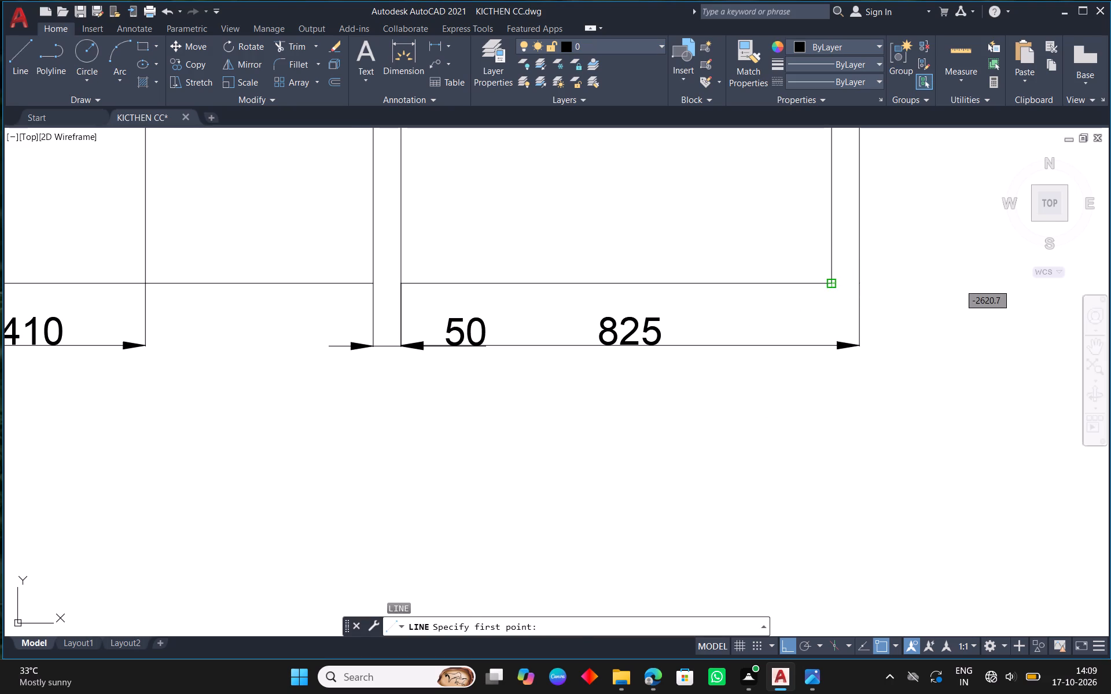
{"action": "left_click", "coordinate": [855, 285]}
{"action": "right_click", "coordinate": [855, 285]}
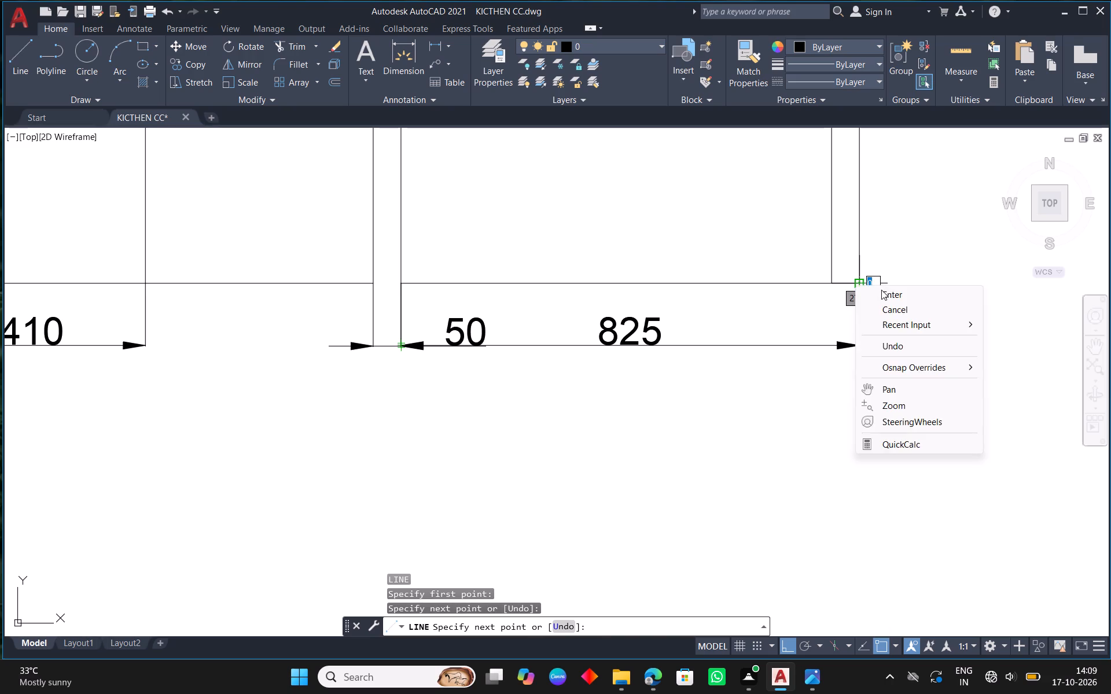
{"action": "left_click", "coordinate": [882, 290]}
Join the short corner line with the last unit's base line.
{"action": "type", "text": "J"}
{"action": "key", "text": "space"}
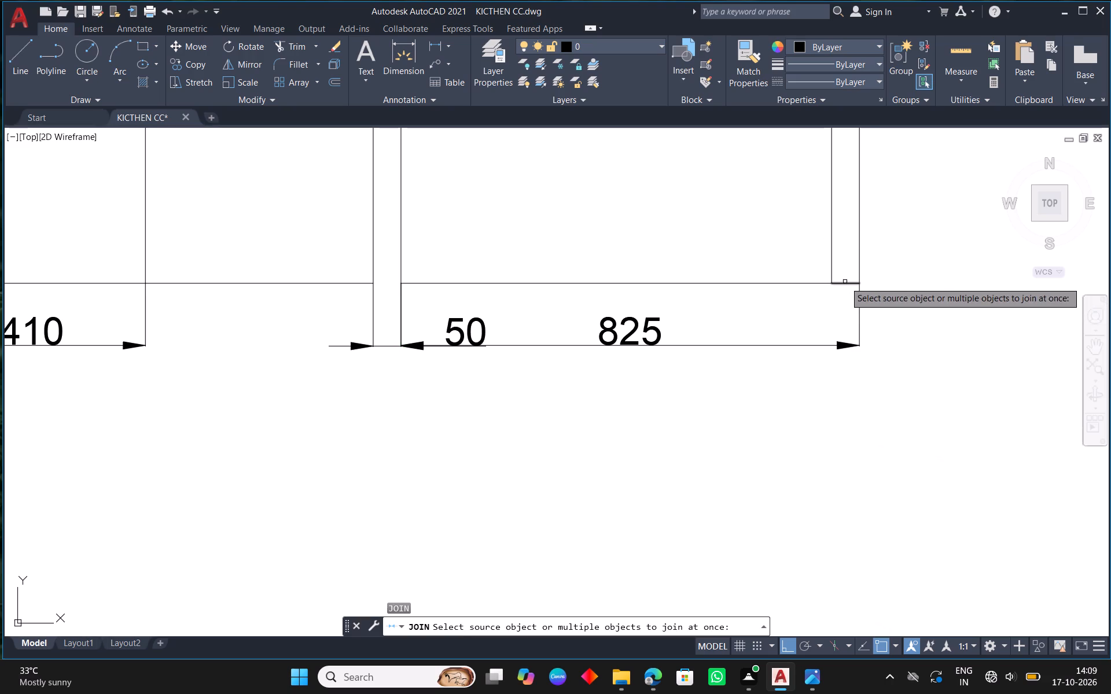
{"action": "left_click_drag", "start_coordinate": [845, 282], "coordinate": [828, 286]}
{"action": "left_click", "coordinate": [813, 283]}
{"action": "right_click", "coordinate": [815, 283]}
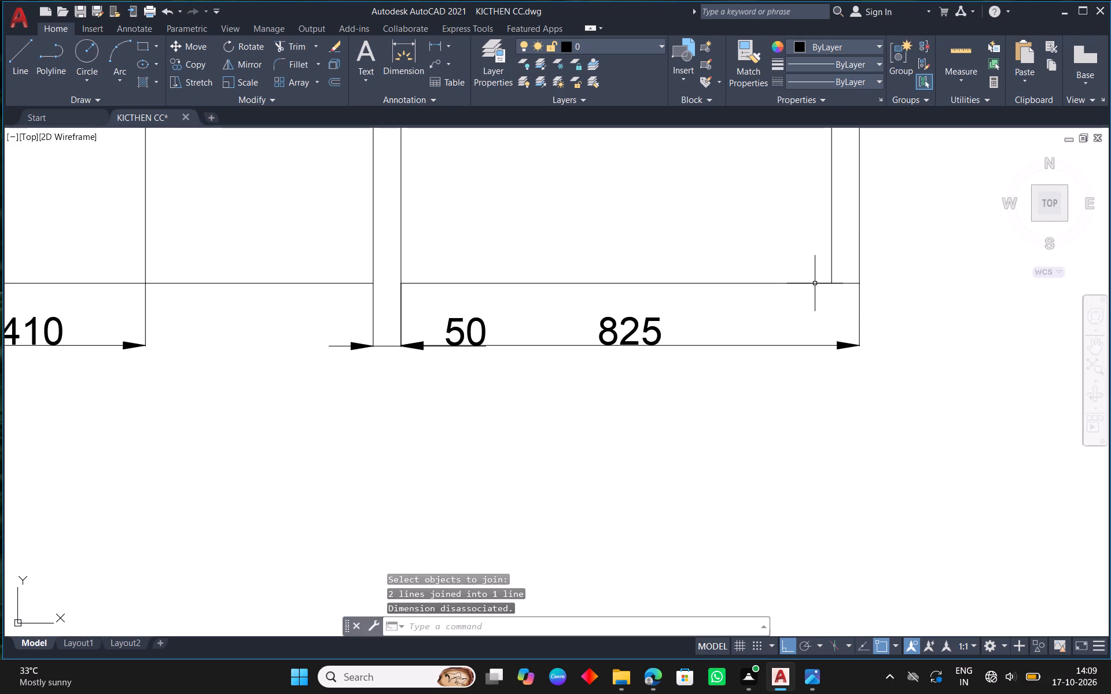
Dimension the base width of the last 410 section, placing the dimension in line with the neighbouring ones.
{"action": "scroll", "coordinate": [752, 373], "scroll_direction": "down", "scroll_amount": 3}
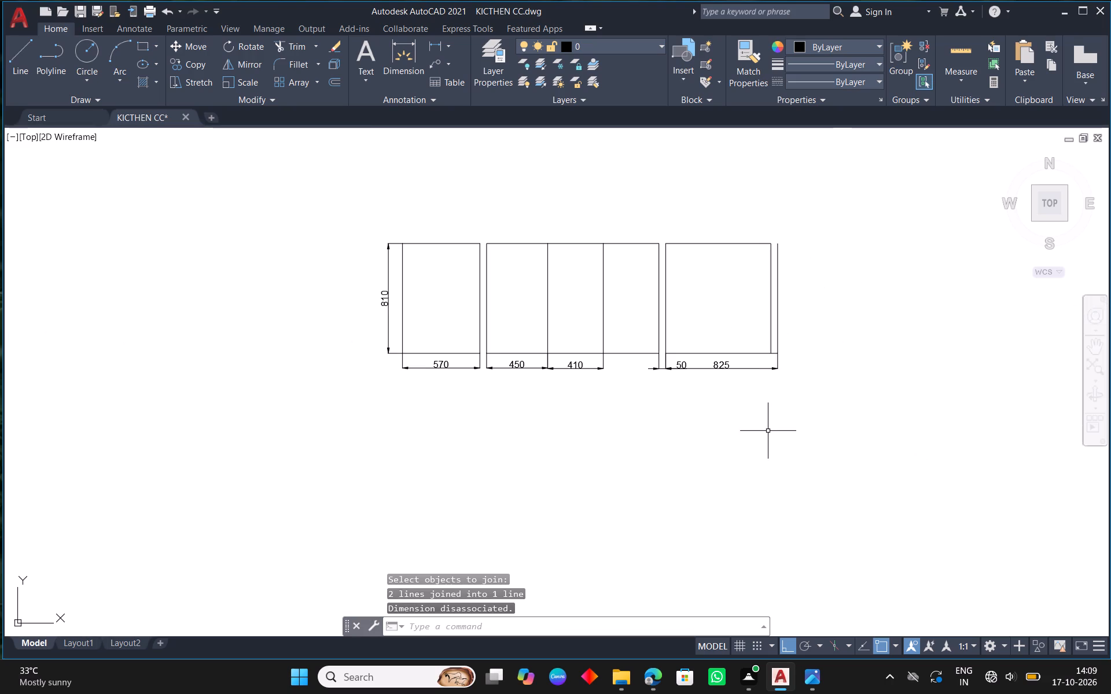
{"action": "scroll", "coordinate": [639, 352], "scroll_direction": "up", "scroll_amount": 2}
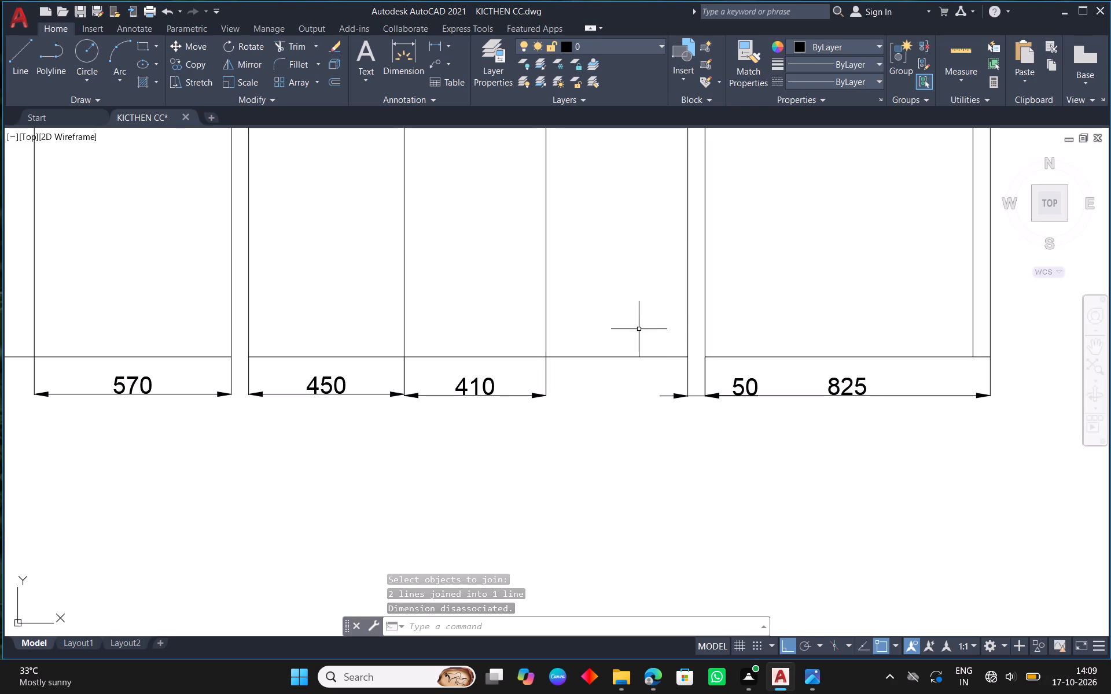
{"action": "left_click", "coordinate": [407, 72]}
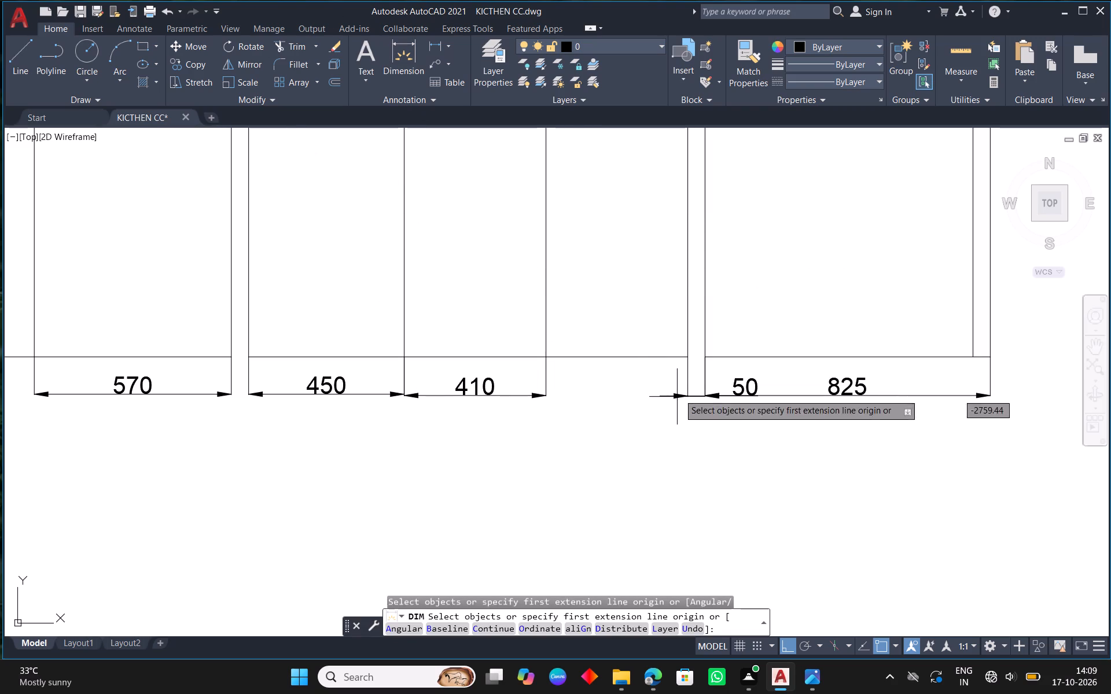
{"action": "left_click", "coordinate": [672, 356]}
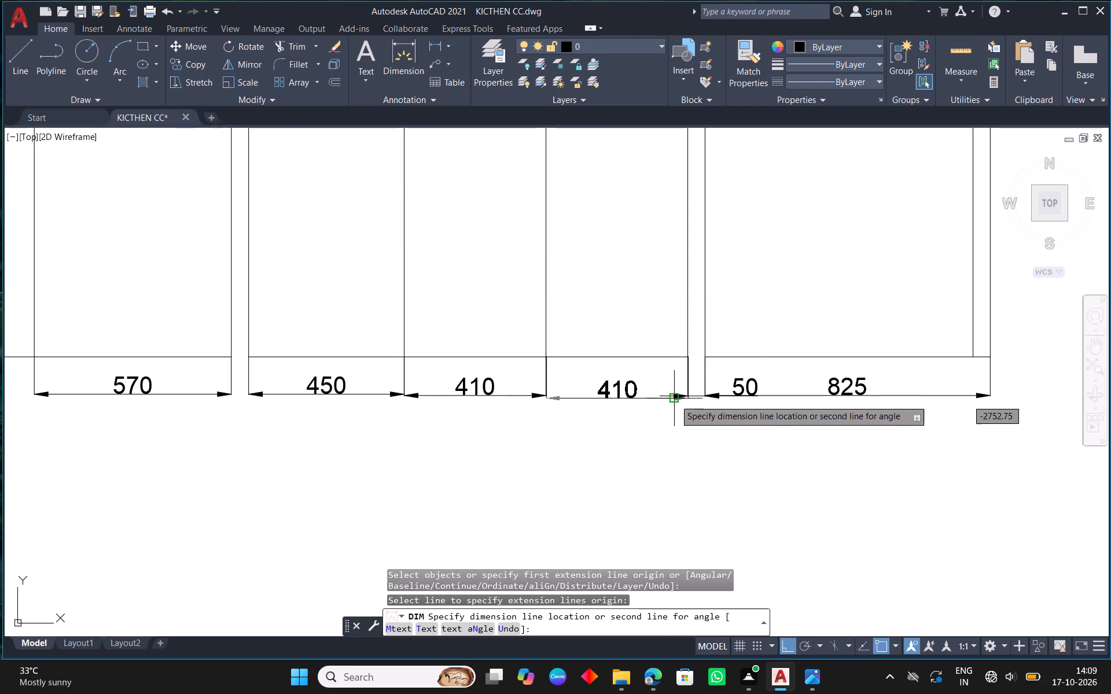
{"action": "left_click", "coordinate": [675, 396]}
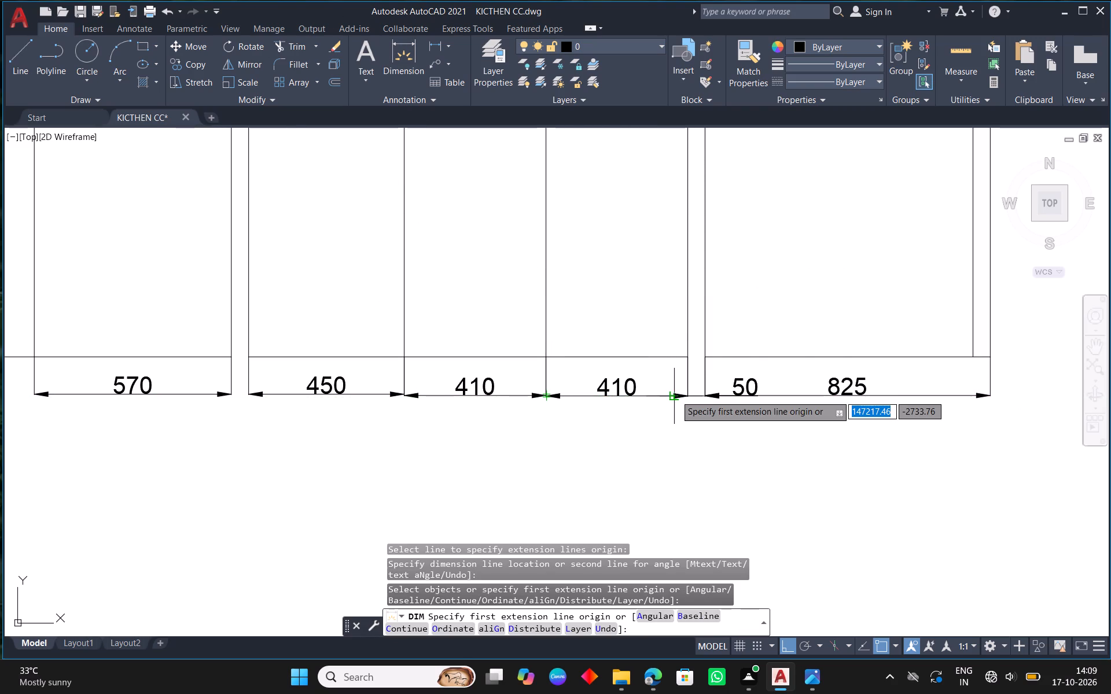
{"action": "right_click", "coordinate": [675, 395]}
{"action": "left_click", "coordinate": [712, 117]}
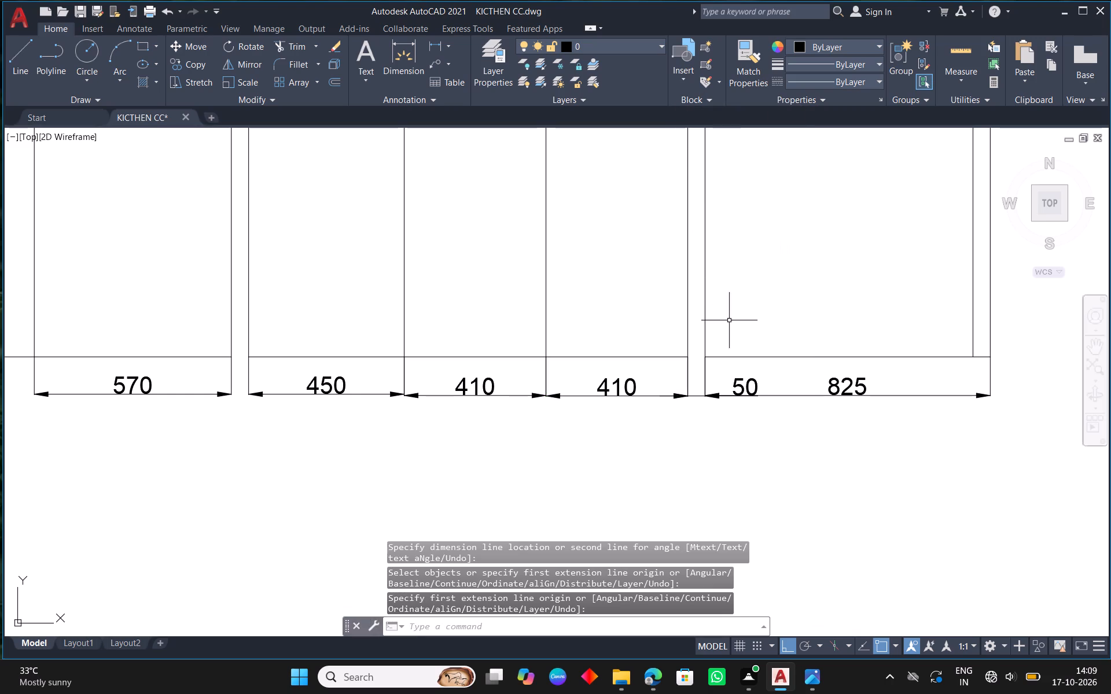
Move the 50 gap dimension's text between its extension lines and align its dimension line with the neighbouring 410 and 825 dimensions.
{"action": "scroll", "coordinate": [747, 385], "scroll_direction": "up", "scroll_amount": 2}
{"action": "left_click", "coordinate": [750, 383]}
{"action": "scroll", "coordinate": [734, 386], "scroll_direction": "up", "scroll_amount": 1}
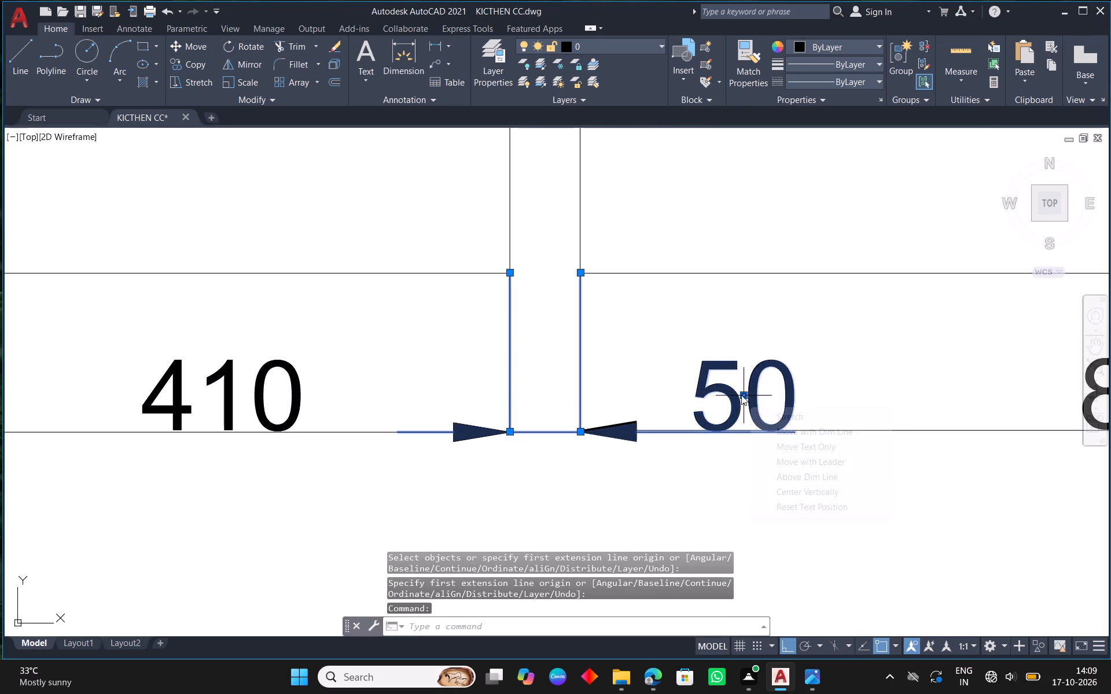
{"action": "left_click", "coordinate": [741, 395]}
{"action": "left_click", "coordinate": [556, 400]}
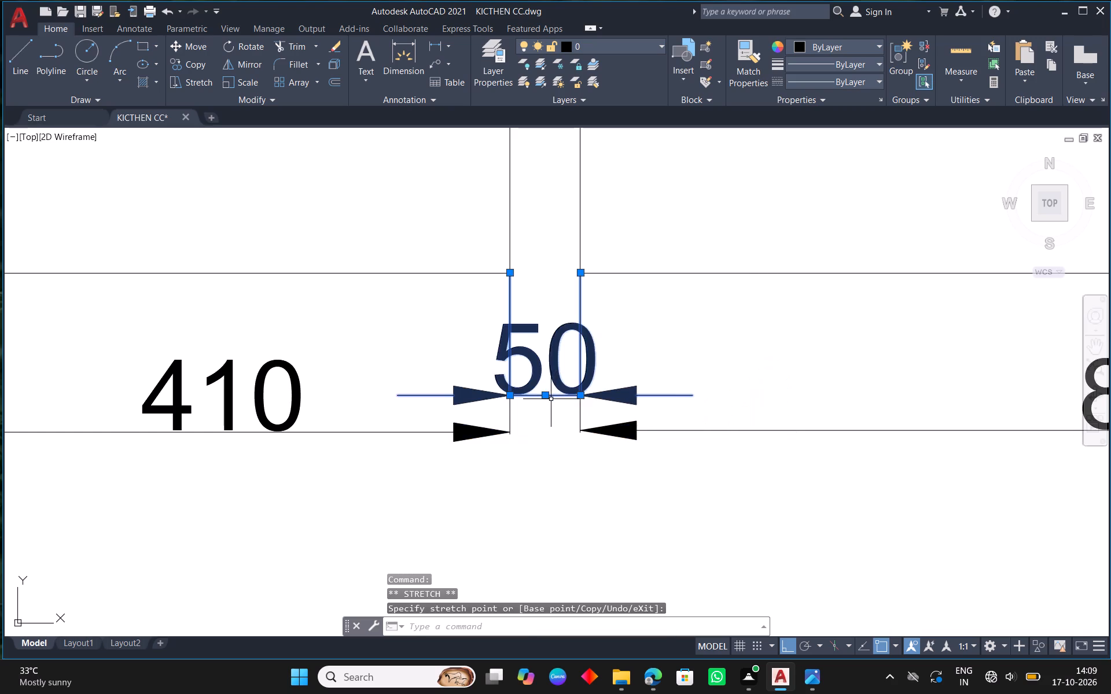
{"action": "scroll", "coordinate": [551, 398], "scroll_direction": "up", "scroll_amount": 2}
{"action": "left_click", "coordinate": [531, 394]}
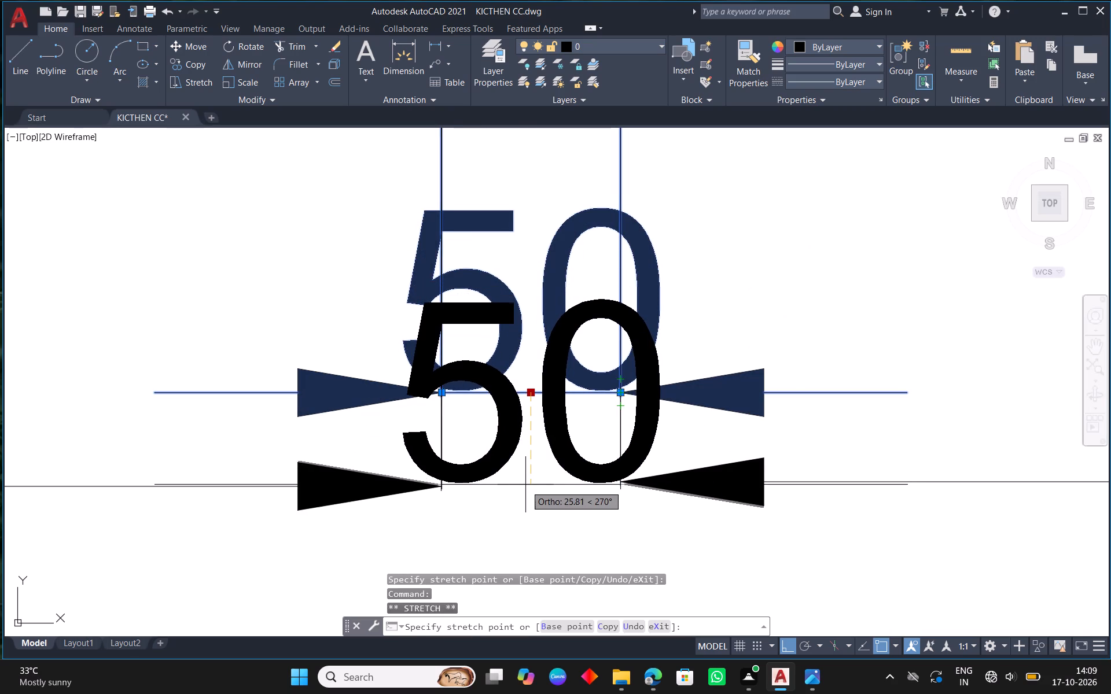
{"action": "left_click", "coordinate": [525, 489]}
{"action": "scroll", "coordinate": [592, 367], "scroll_direction": "down", "scroll_amount": 3}
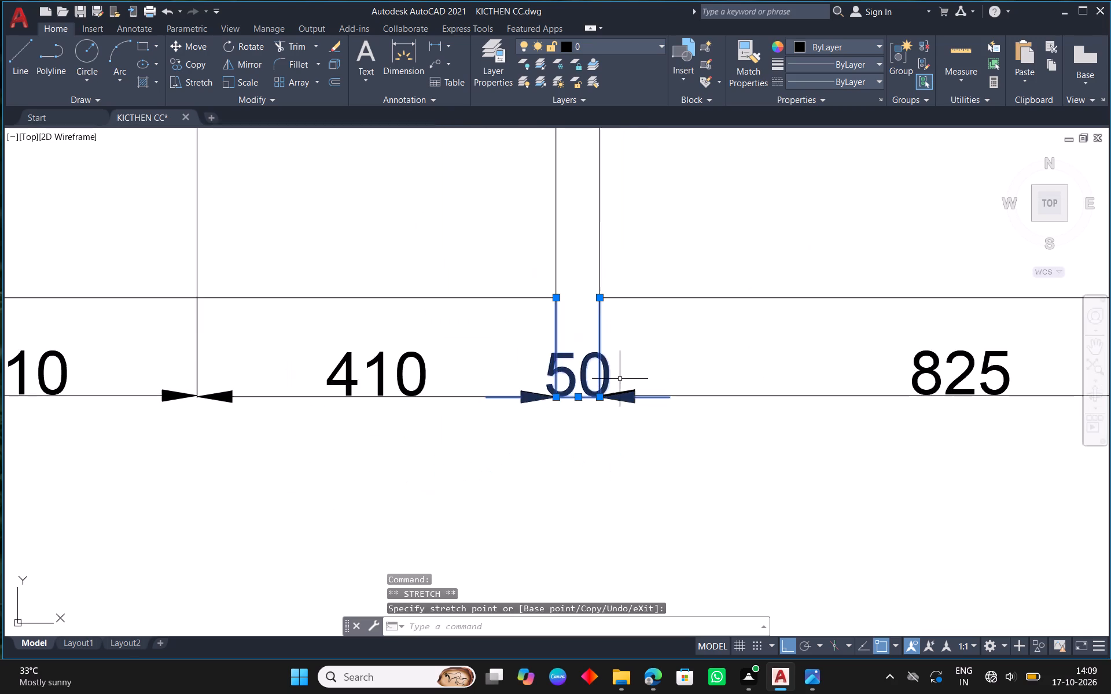
{"action": "scroll", "coordinate": [628, 377], "scroll_direction": "down", "scroll_amount": 1}
{"action": "key", "text": "Escape"}
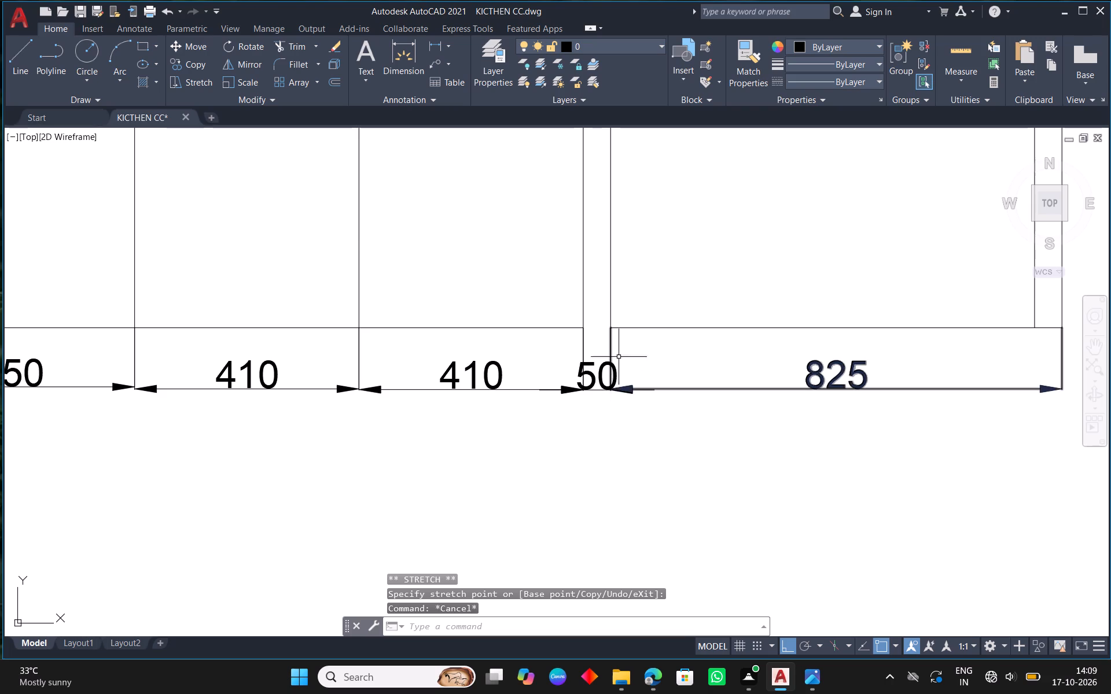
Offset the top lines of the 570 and 450 sections upward by 40.
{"action": "scroll", "coordinate": [627, 350], "scroll_direction": "down", "scroll_amount": 5}
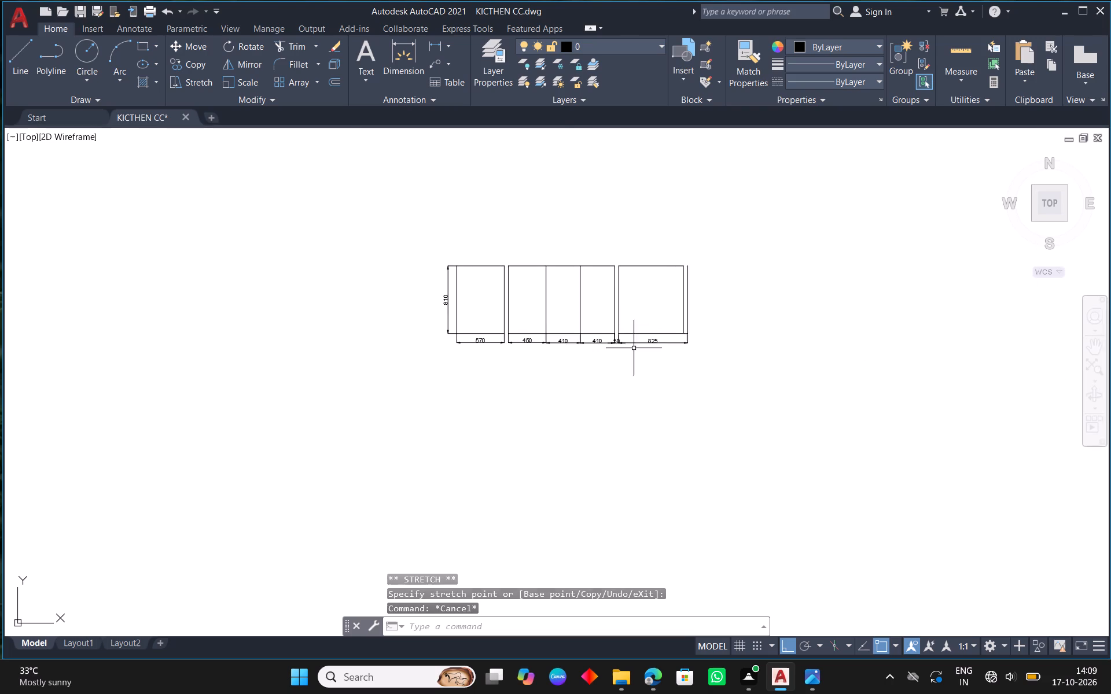
{"action": "scroll", "coordinate": [638, 370], "scroll_direction": "down", "scroll_amount": 2}
{"action": "scroll", "coordinate": [602, 318], "scroll_direction": "up", "scroll_amount": 2}
{"action": "middle_click_drag", "start_coordinate": [610, 303], "coordinate": [635, 402]}
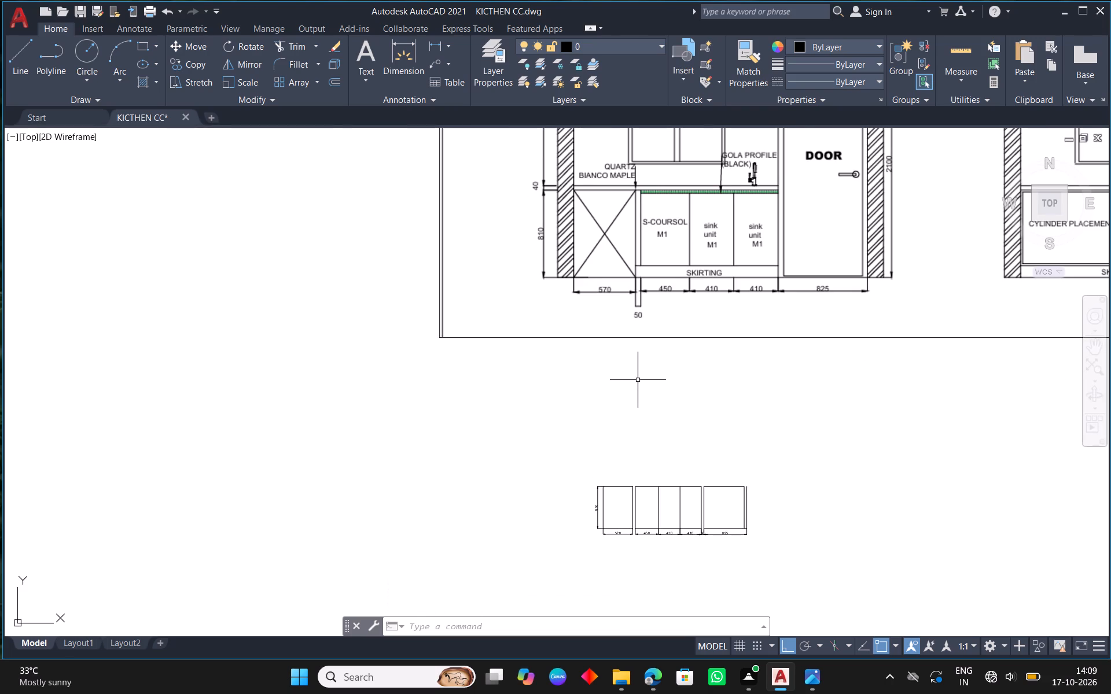
{"action": "type", "text": "O 40"}
{"action": "key", "text": "Return"}
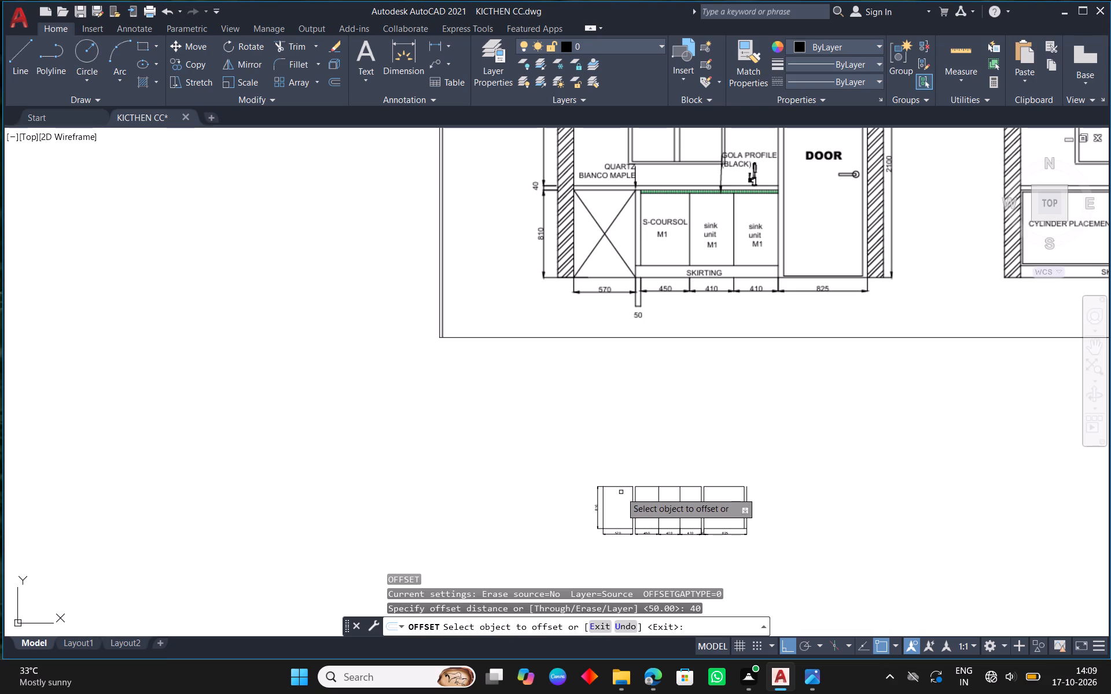
{"action": "left_click_drag", "start_coordinate": [616, 488], "coordinate": [618, 471]}
{"action": "left_click", "coordinate": [616, 459]}
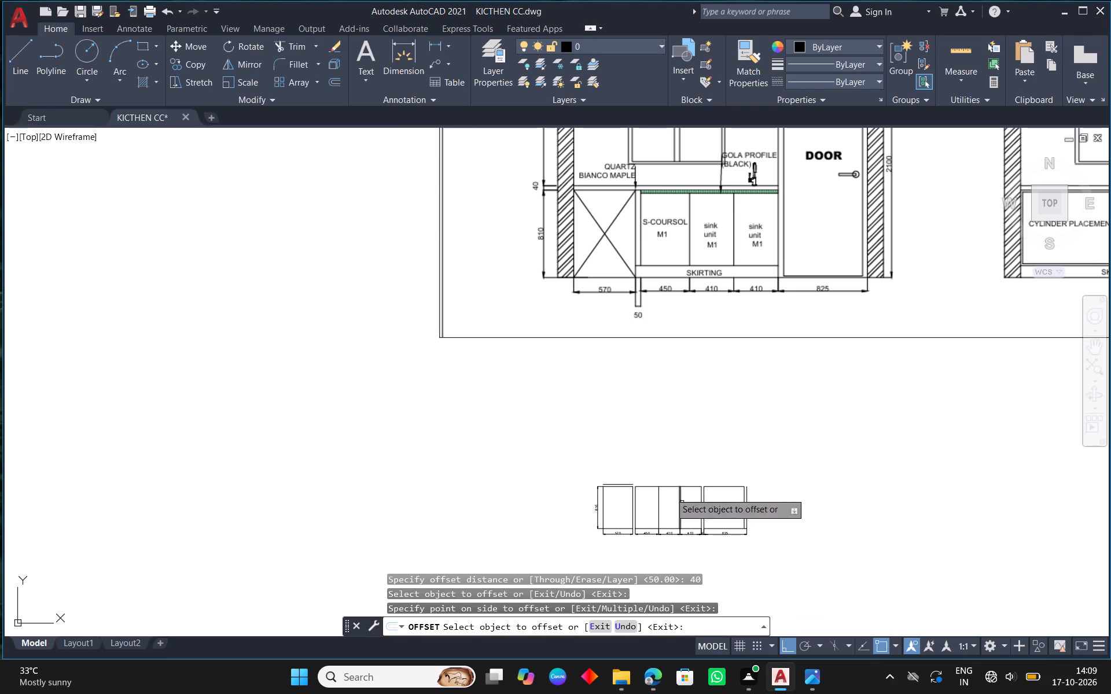
{"action": "scroll", "coordinate": [649, 493], "scroll_direction": "up", "scroll_amount": 1}
{"action": "left_click", "coordinate": [646, 483]}
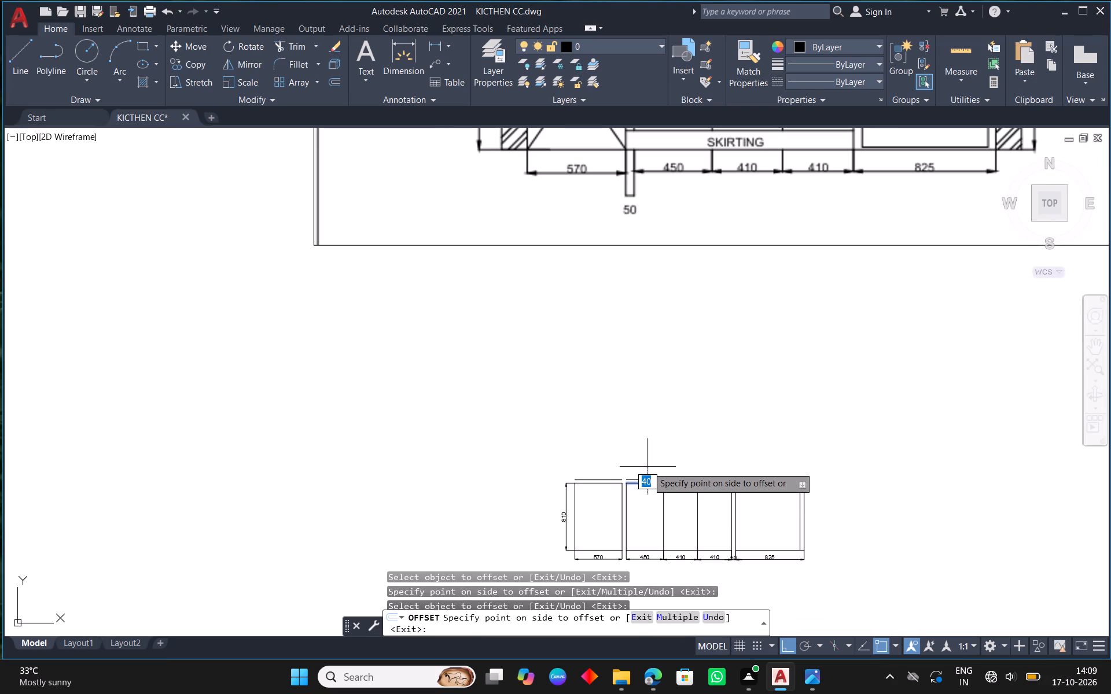
{"action": "left_click", "coordinate": [648, 467]}
{"action": "right_click", "coordinate": [649, 466]}
{"action": "left_click", "coordinate": [678, 474]}
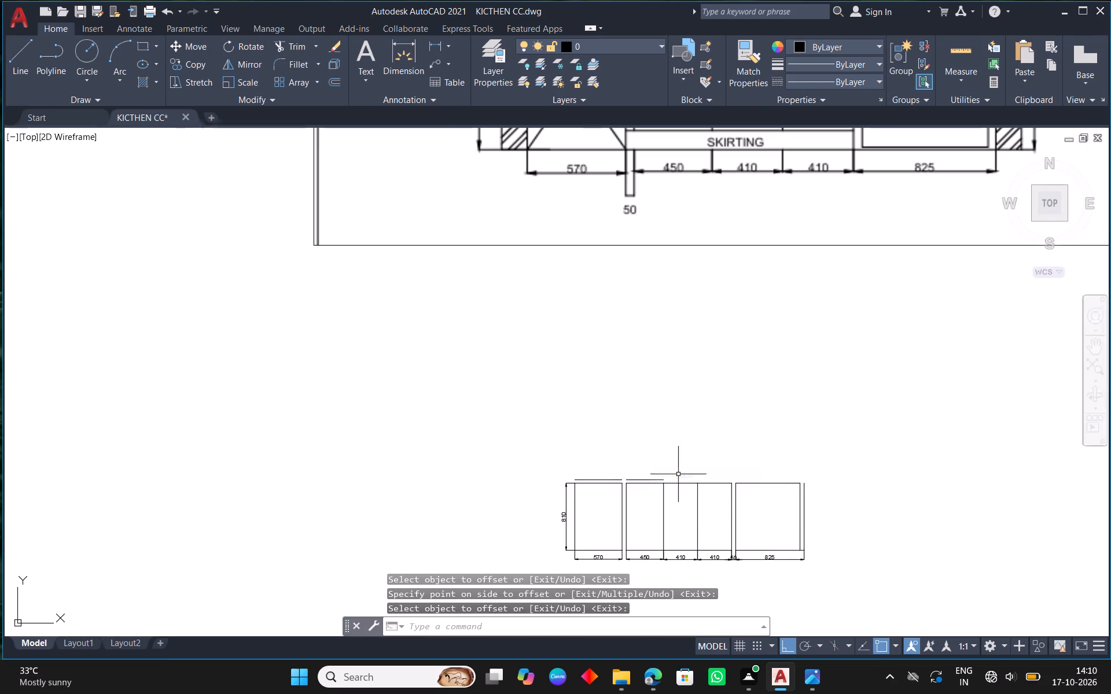
Fillet the offset line above the 570 section with the outer vertical line beyond the 825 unit to form a square corner.
{"action": "left_click", "coordinate": [290, 64]}
{"action": "left_click", "coordinate": [609, 481]}
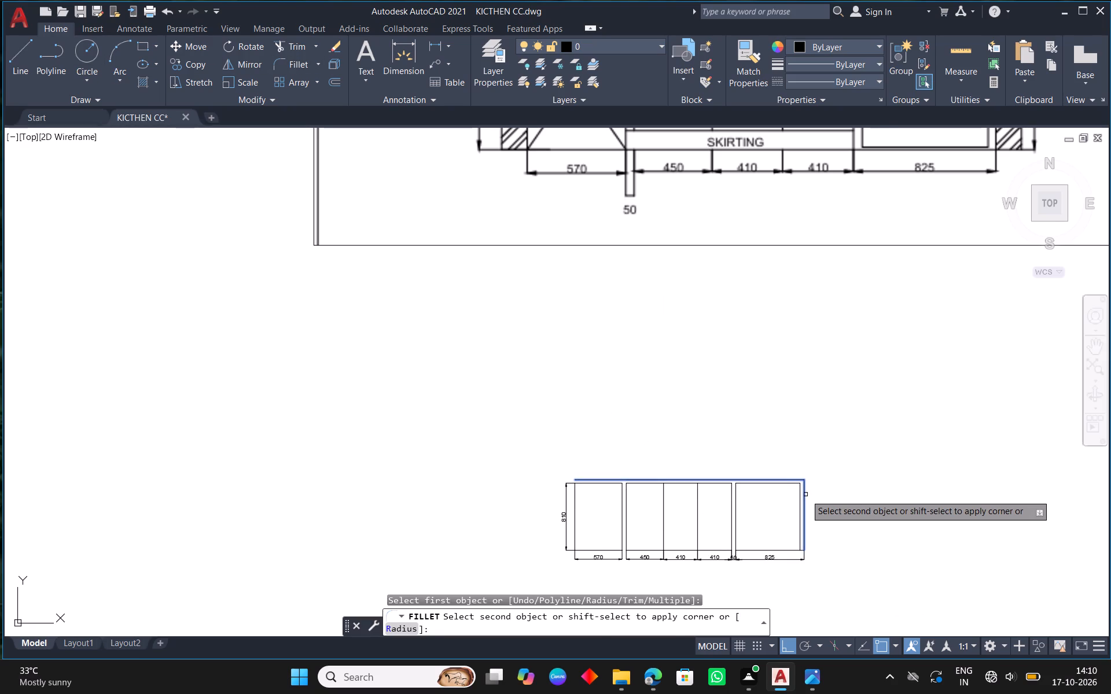
{"action": "left_click", "coordinate": [805, 494]}
Delete the duplicate offset segment above the 450 section that overlaps the long top line.
{"action": "scroll", "coordinate": [627, 484], "scroll_direction": "up", "scroll_amount": 4}
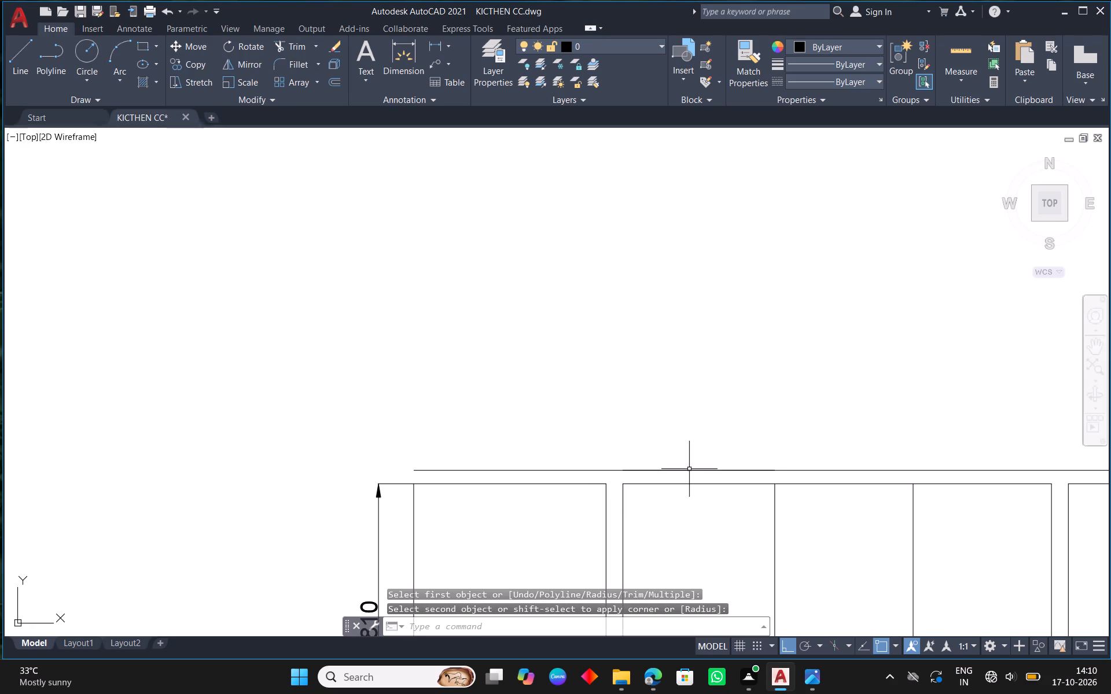
{"action": "left_click", "coordinate": [689, 470]}
{"action": "key", "text": "Delete"}
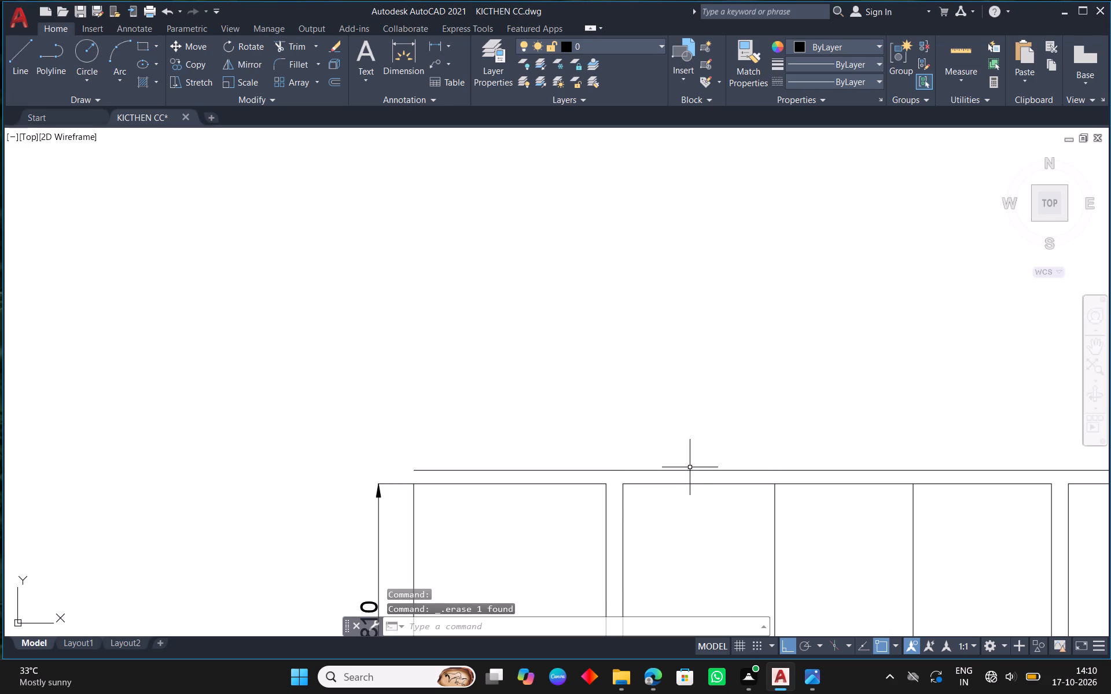
Fillet the long top line with the outer side line of the 570 section at zero radius to close the corner.
{"action": "scroll", "coordinate": [510, 386], "scroll_direction": "down", "scroll_amount": 4}
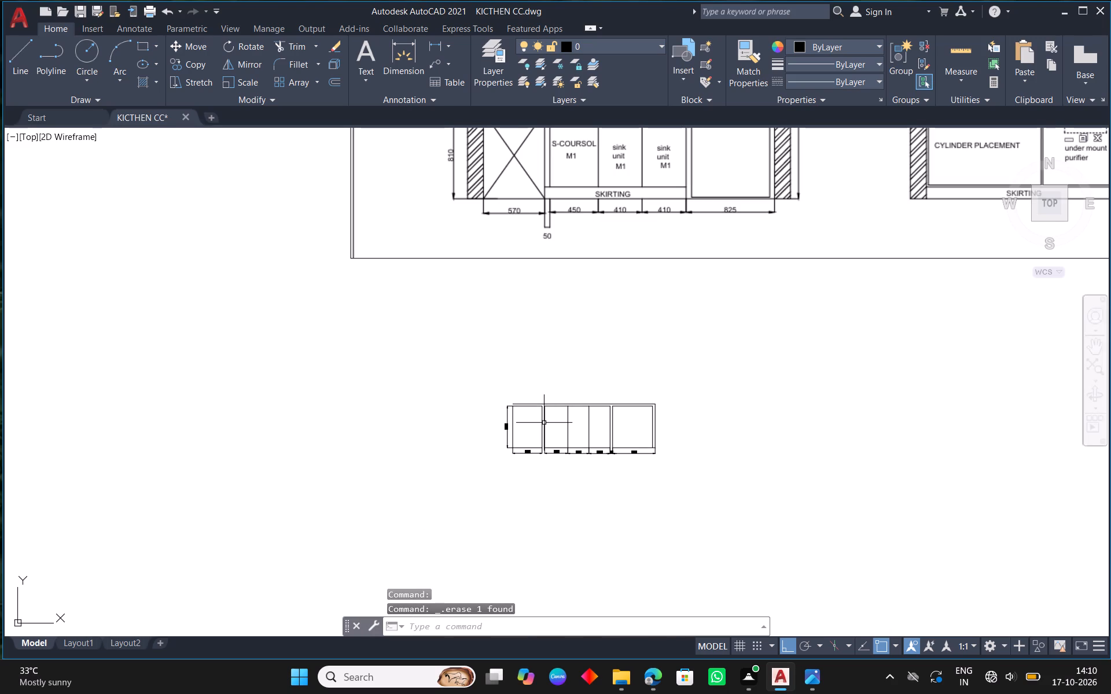
{"action": "scroll", "coordinate": [523, 429], "scroll_direction": "up", "scroll_amount": 3}
{"action": "right_click", "coordinate": [496, 199]}
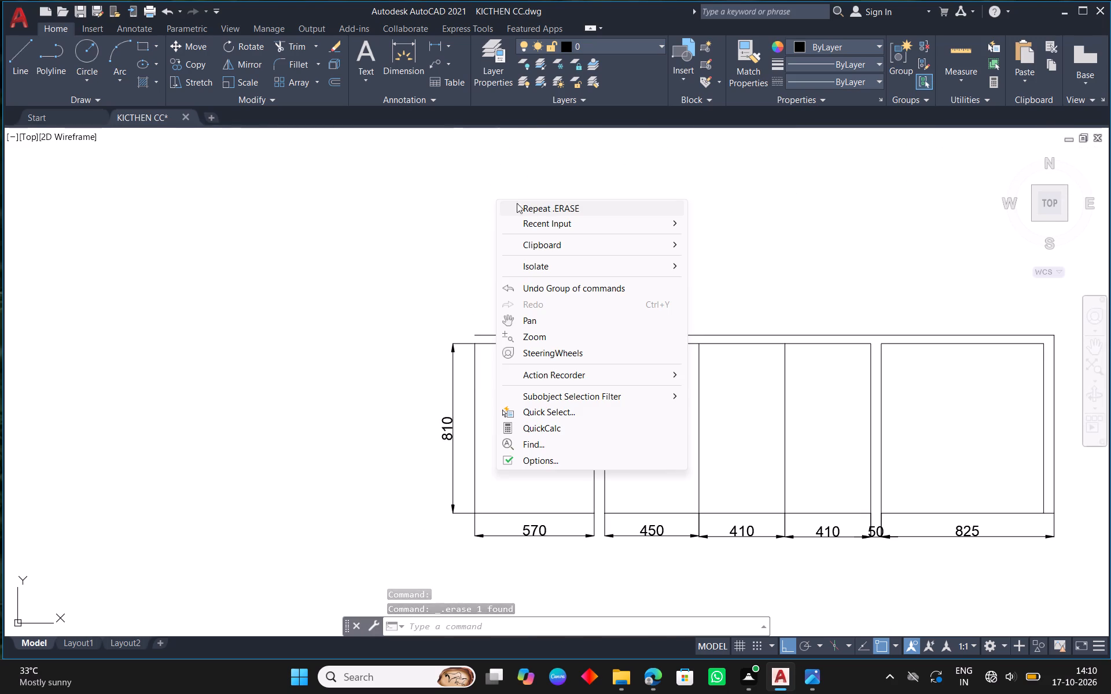
{"action": "left_click", "coordinate": [544, 223]}
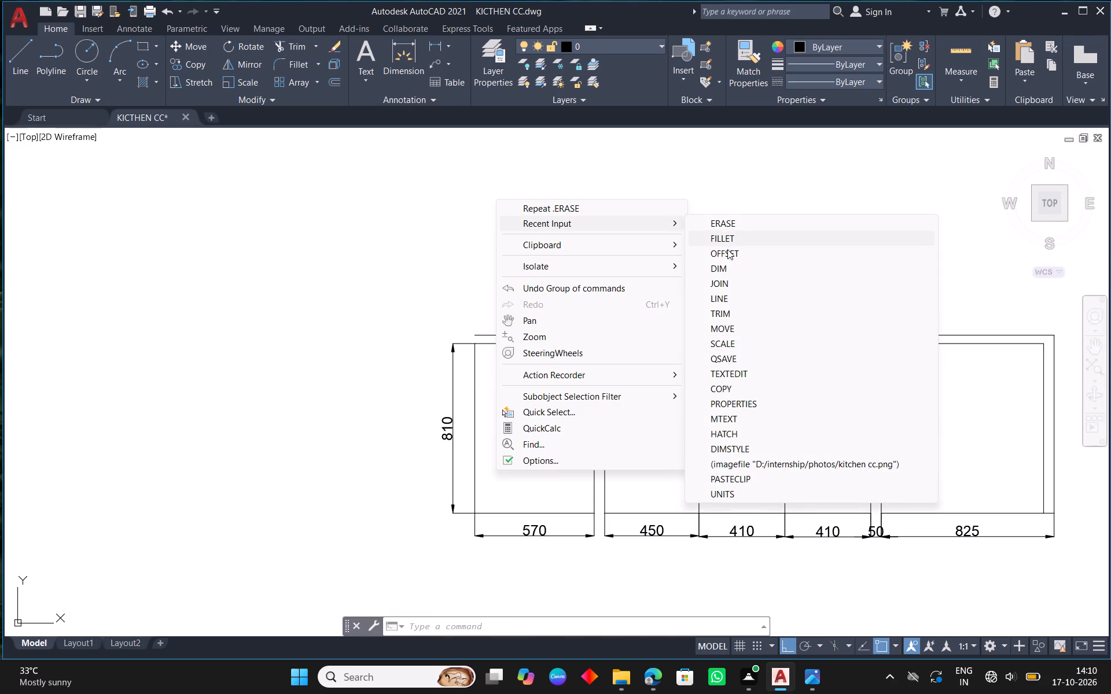
{"action": "left_click", "coordinate": [724, 234]}
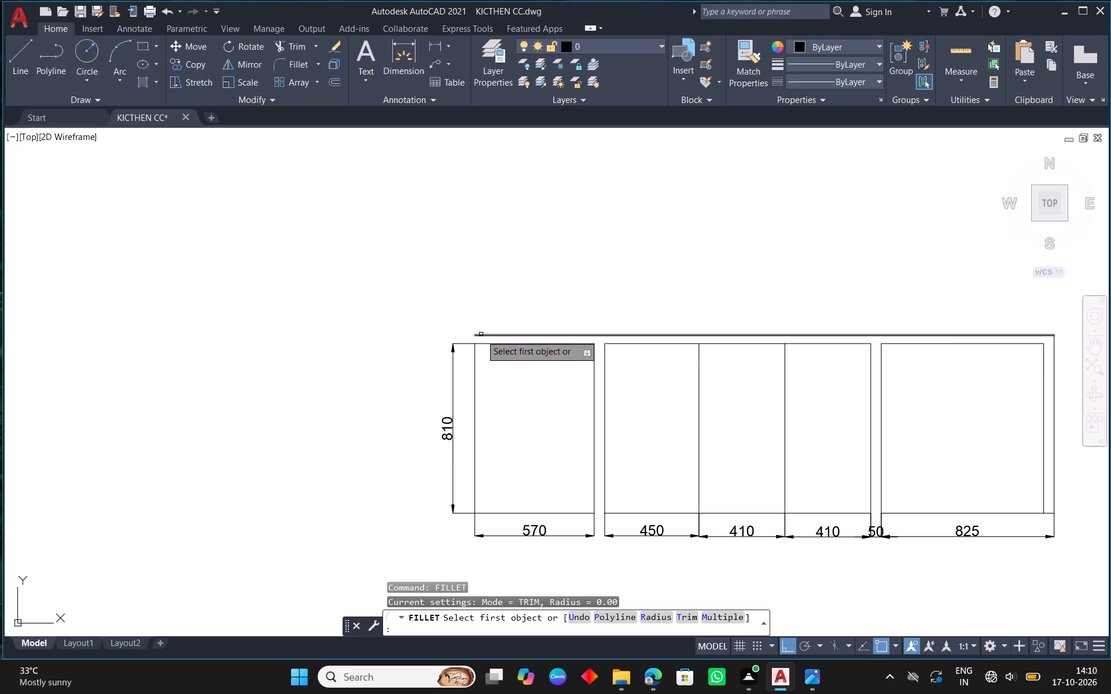
{"action": "left_click", "coordinate": [481, 335]}
{"action": "left_click", "coordinate": [477, 369]}
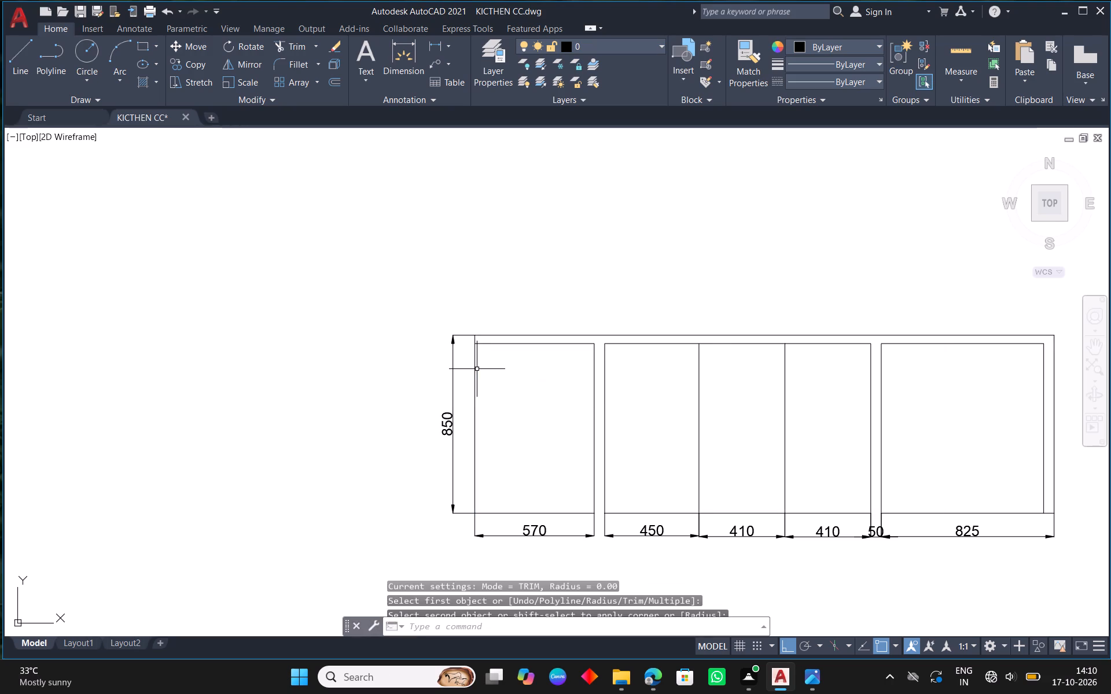
Erase the vertical height dimension beside the 570 section.
{"action": "left_click", "coordinate": [450, 418]}
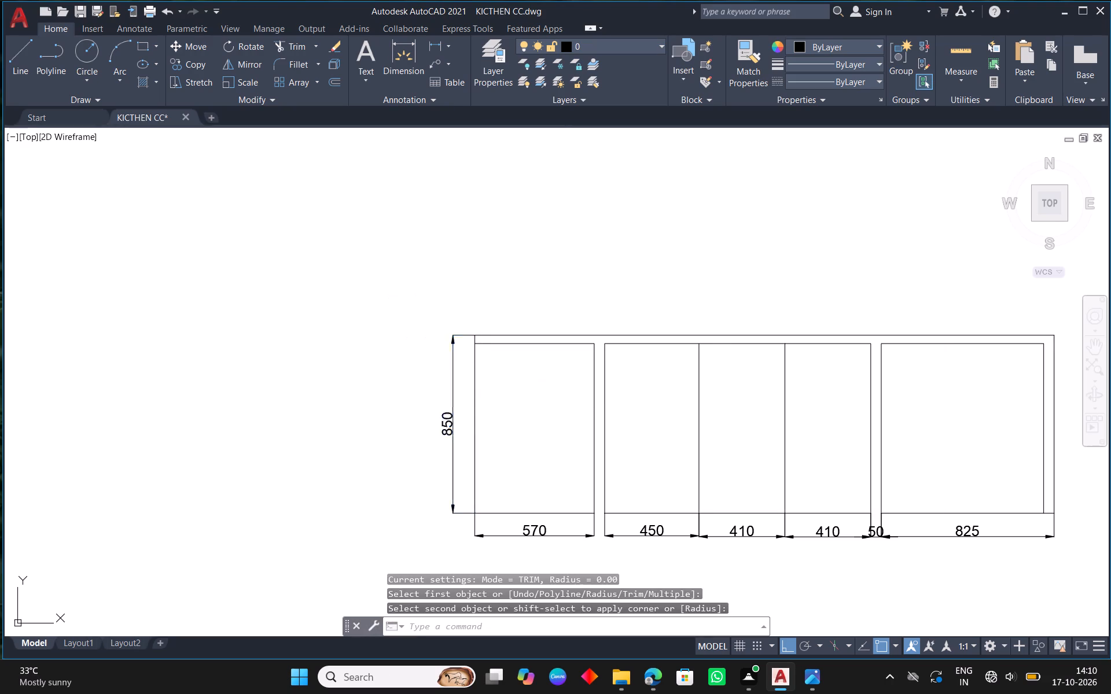
{"action": "left_click", "coordinate": [334, 52]}
Offset the outer side line of the 570 section outward by 230.
{"action": "type", "text": "O 230"}
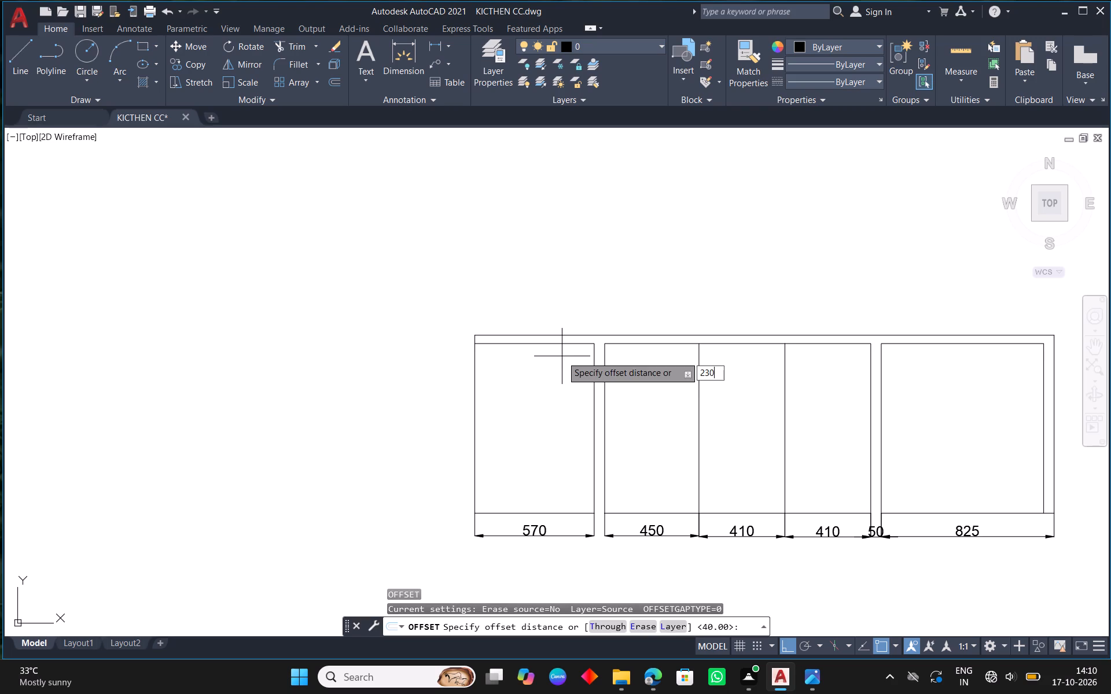
{"action": "key", "text": "Return"}
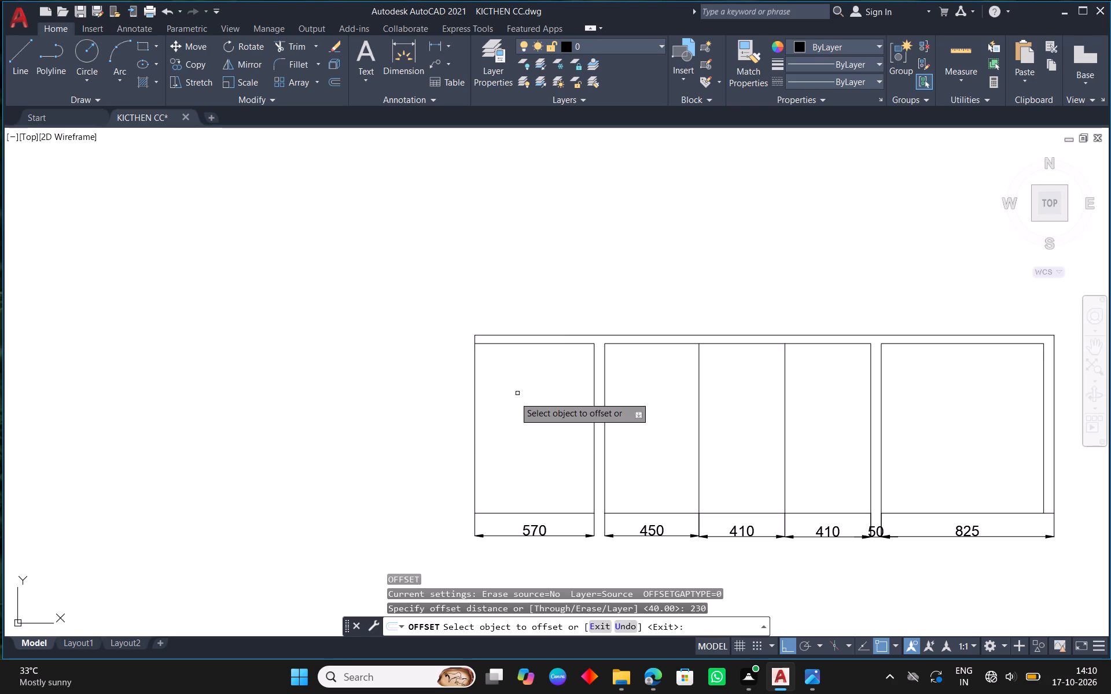
{"action": "left_click", "coordinate": [474, 414]}
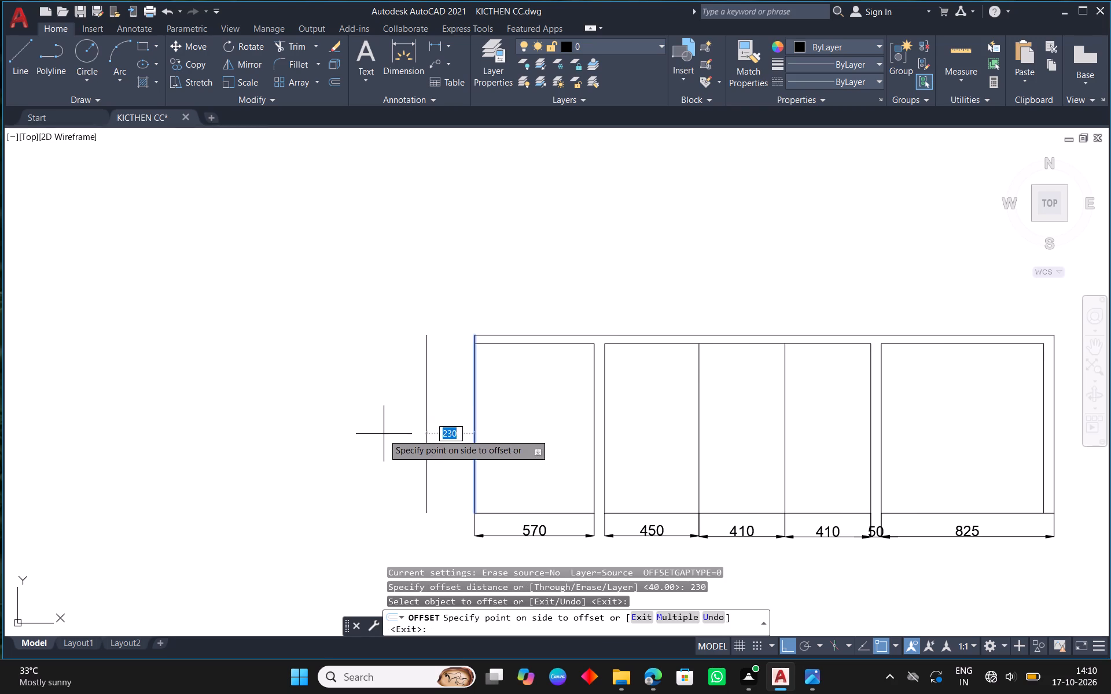
{"action": "left_click", "coordinate": [329, 418]}
{"action": "right_click", "coordinate": [329, 418]}
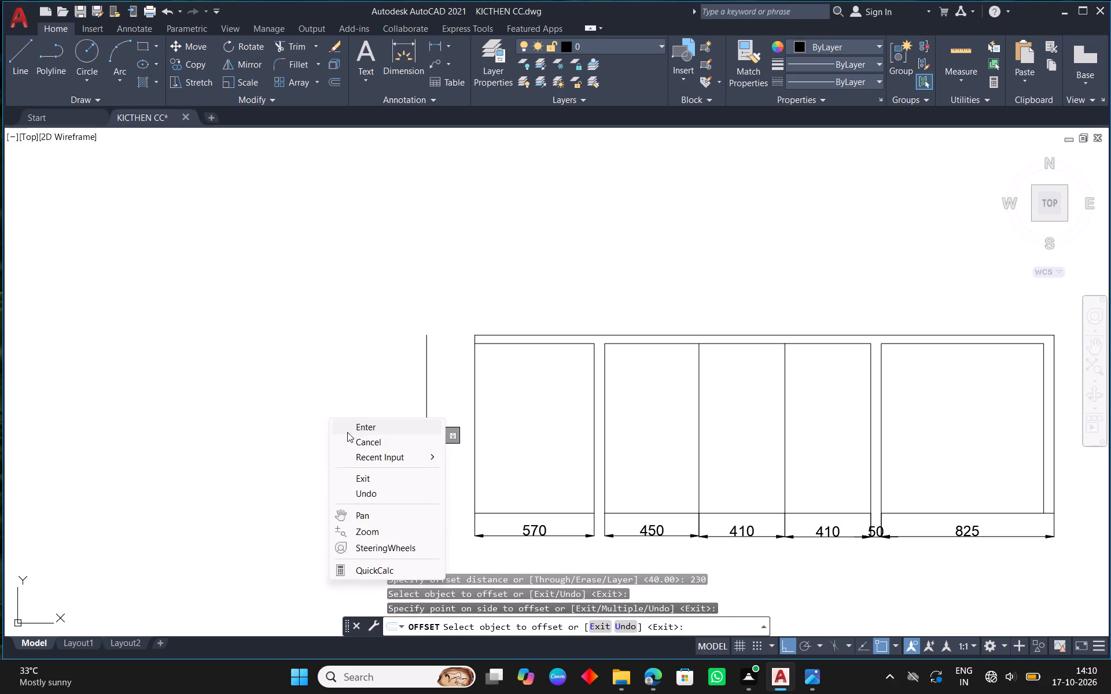
{"action": "left_click", "coordinate": [354, 430]}
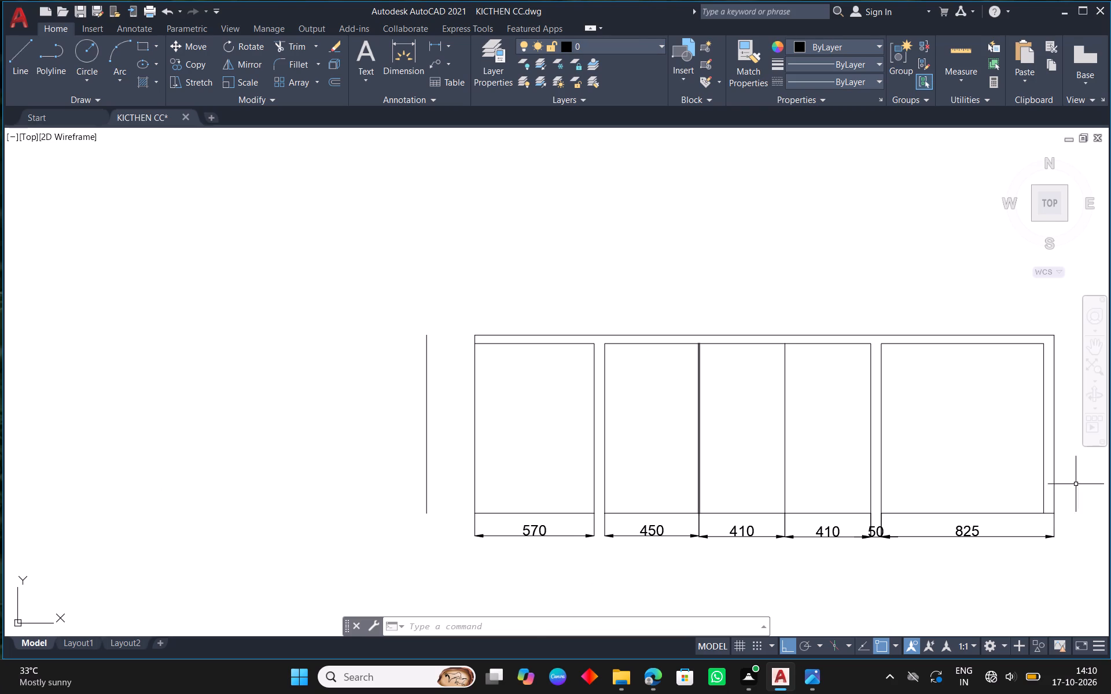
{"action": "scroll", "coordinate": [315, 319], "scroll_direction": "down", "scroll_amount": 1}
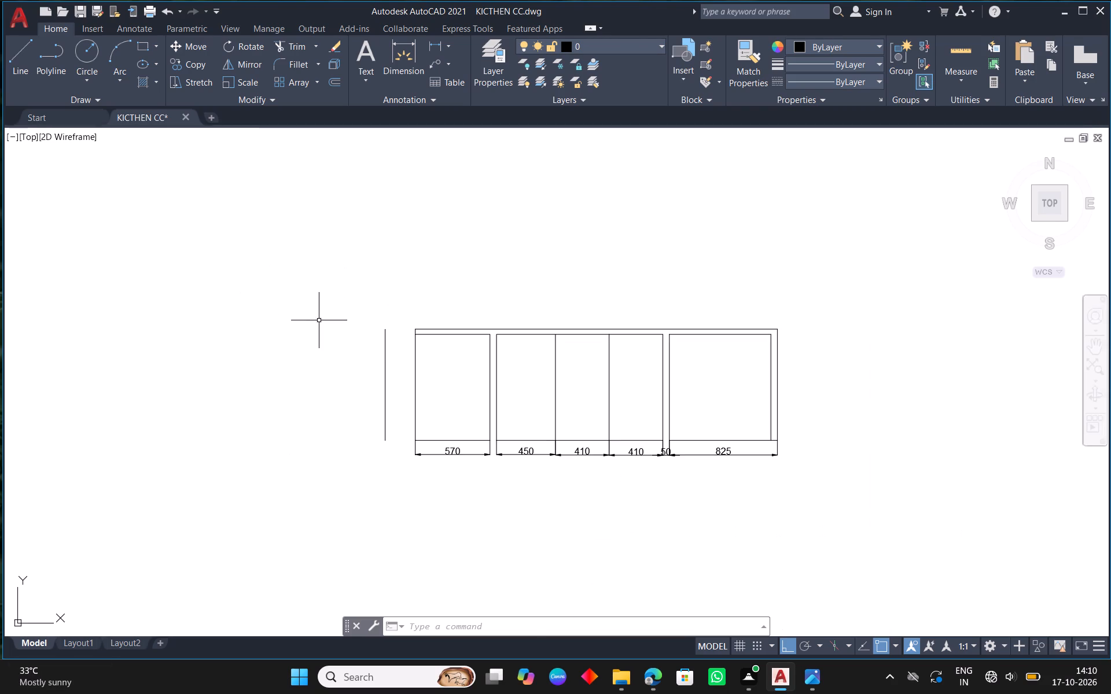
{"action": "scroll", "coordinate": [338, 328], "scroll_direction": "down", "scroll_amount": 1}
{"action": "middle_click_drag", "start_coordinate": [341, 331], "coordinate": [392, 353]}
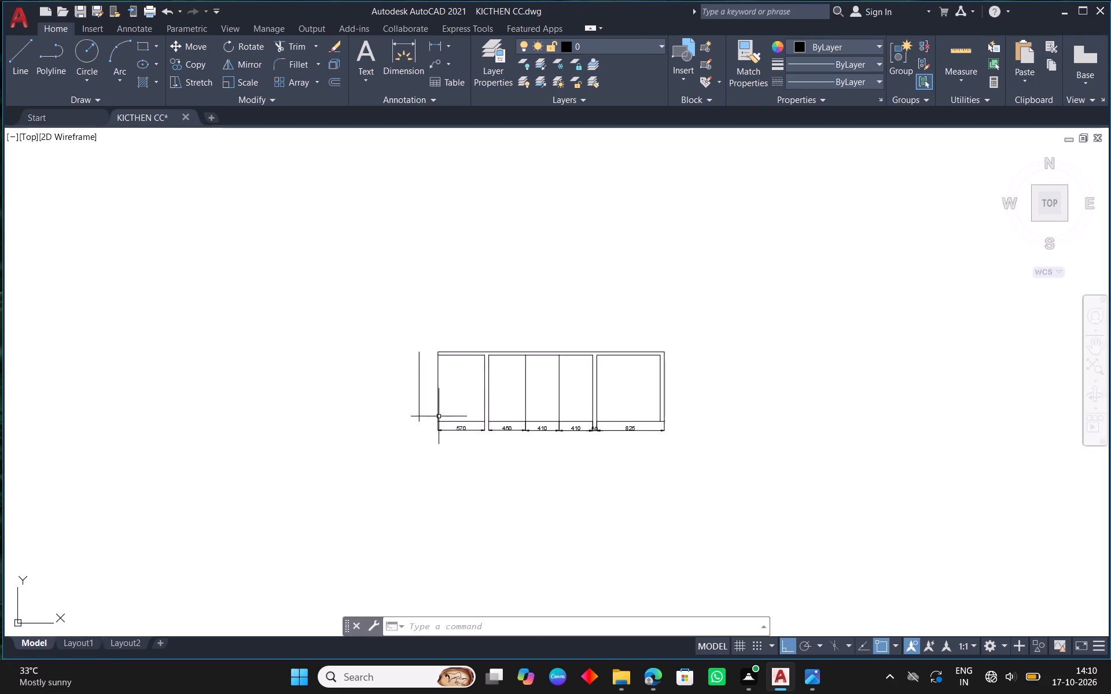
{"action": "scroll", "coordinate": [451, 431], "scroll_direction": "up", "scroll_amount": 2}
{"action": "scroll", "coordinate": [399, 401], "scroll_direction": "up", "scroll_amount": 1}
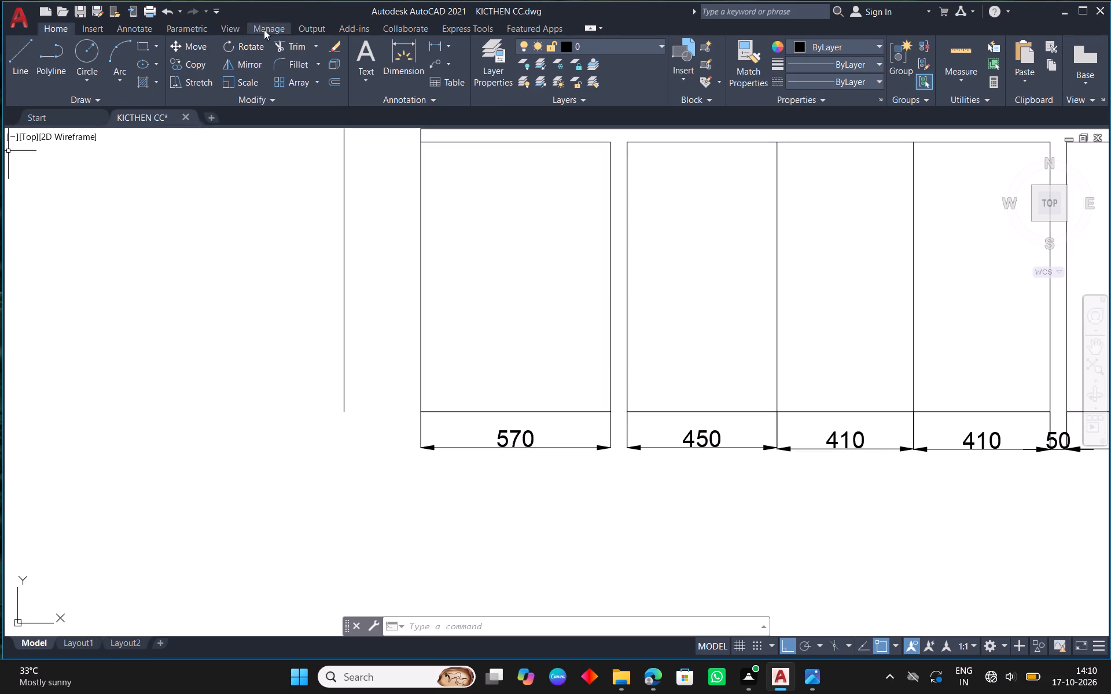
Fillet the 230 side wall's outer line with the bottom line of the 570 section at zero radius.
{"action": "left_click", "coordinate": [288, 65]}
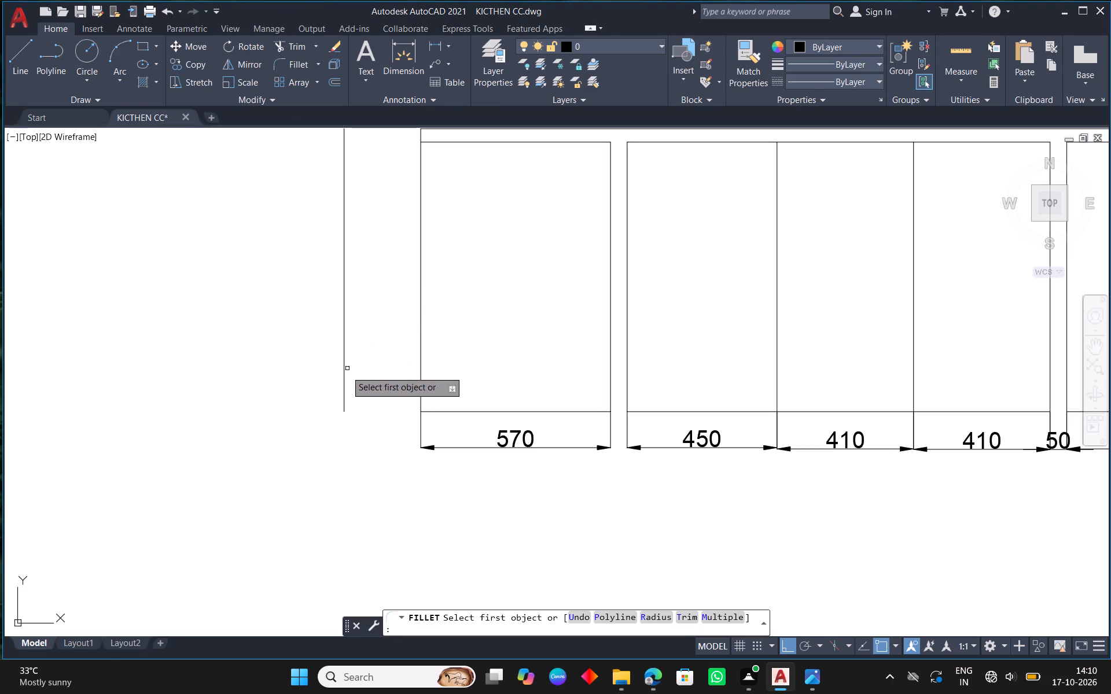
{"action": "left_click", "coordinate": [344, 374]}
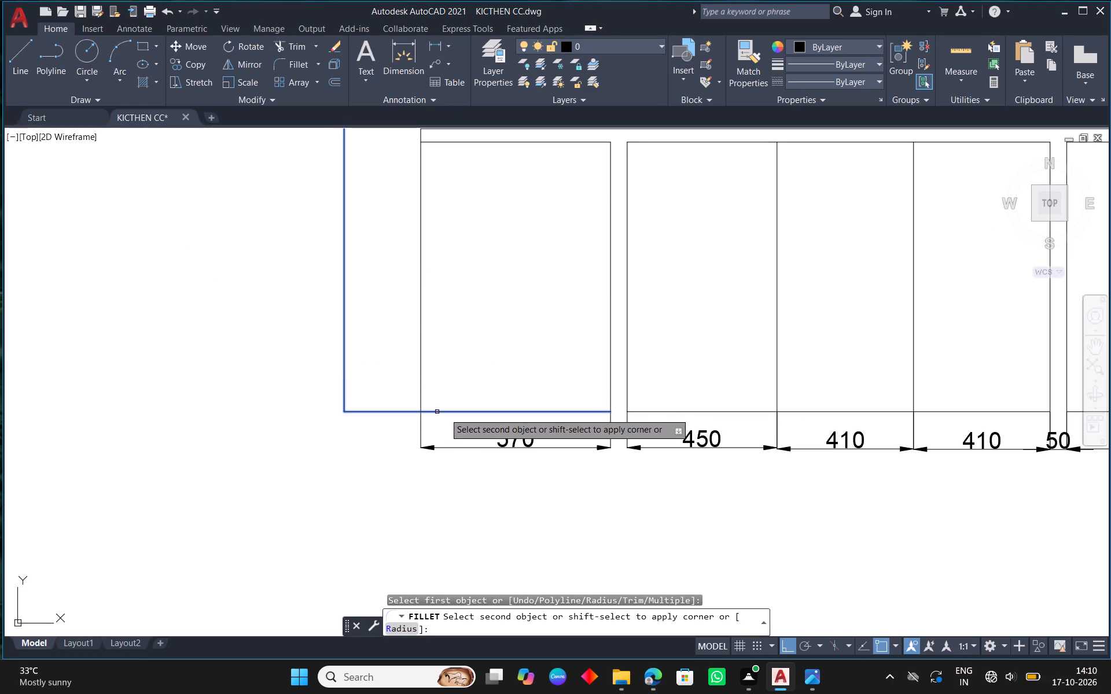
{"action": "left_click", "coordinate": [446, 411]}
Fillet the lower countertop line above the 570 section with the side wall's outer line at zero radius.
{"action": "scroll", "coordinate": [345, 363], "scroll_direction": "down", "scroll_amount": 4}
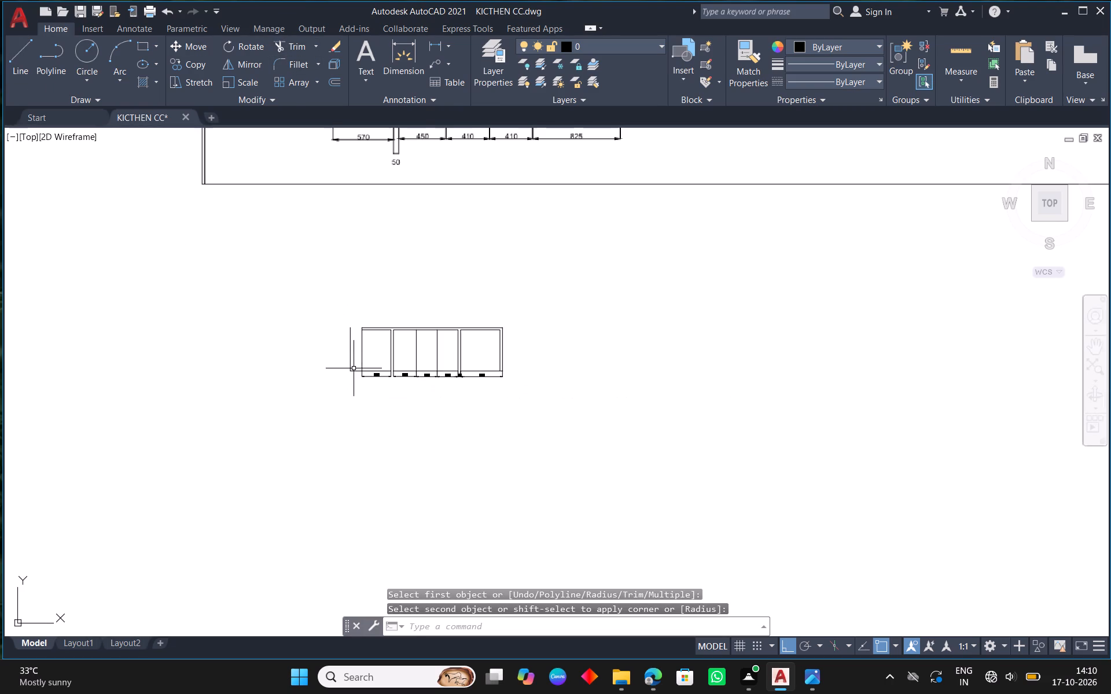
{"action": "middle_click_drag", "start_coordinate": [318, 272], "coordinate": [324, 403]}
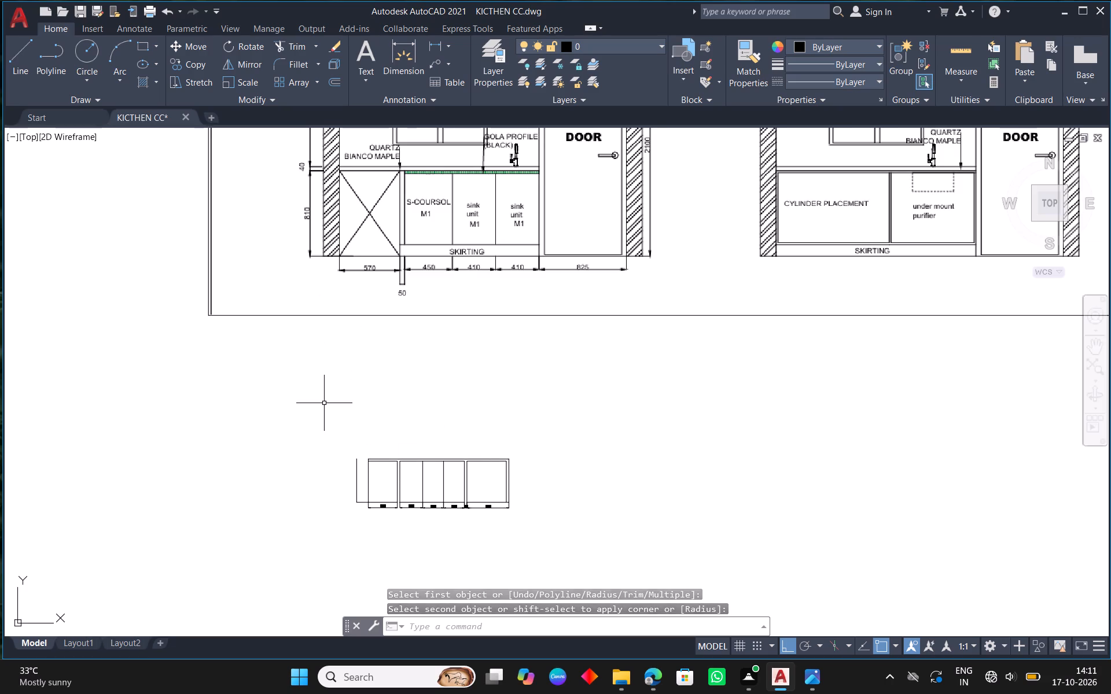
{"action": "scroll", "coordinate": [370, 474], "scroll_direction": "up", "scroll_amount": 3}
{"action": "right_click", "coordinate": [306, 341]}
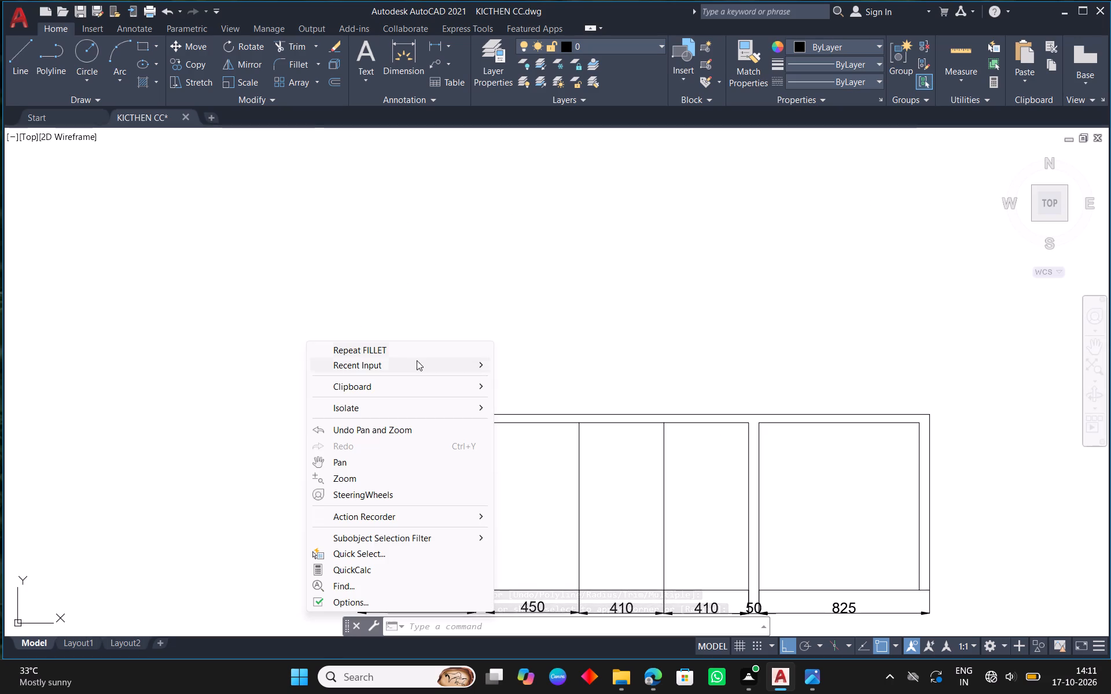
{"action": "left_click", "coordinate": [404, 352]}
{"action": "left_click", "coordinate": [392, 422]}
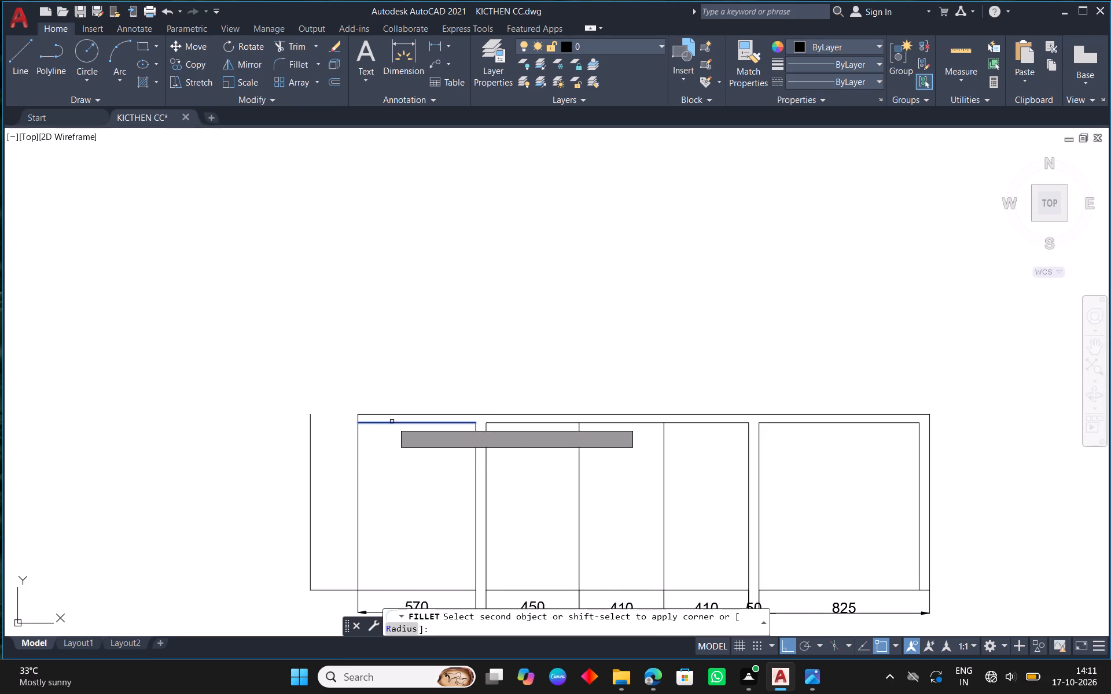
{"action": "left_click", "coordinate": [310, 442]}
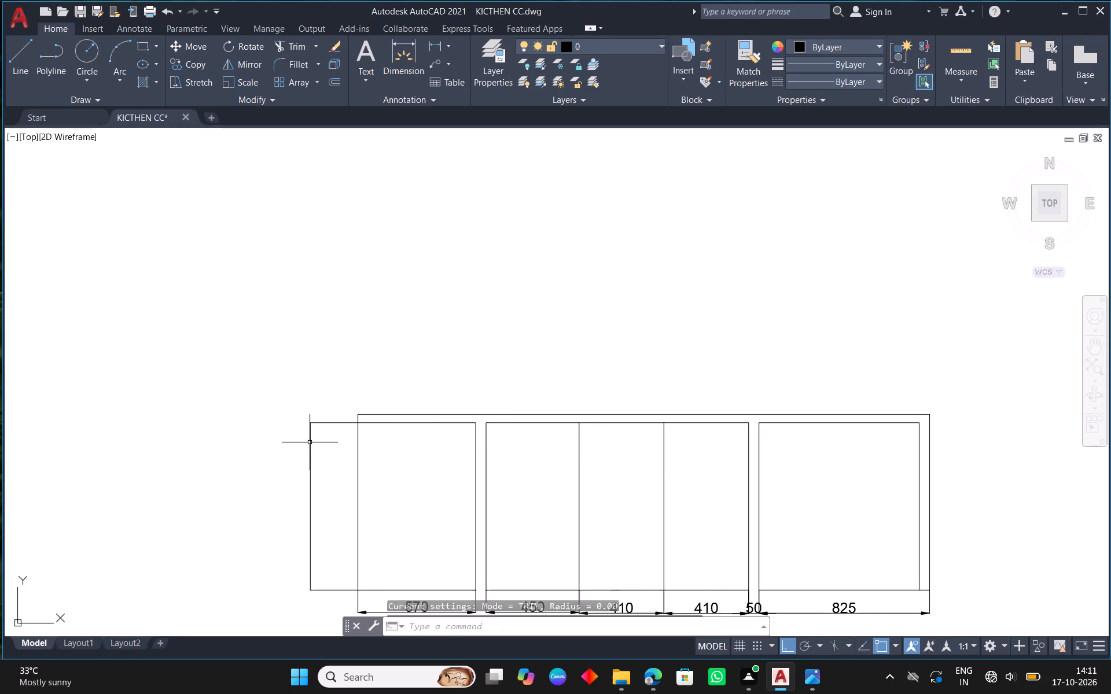
Fillet the long top line with the side wall's outer line at zero radius to close the upper corner.
{"action": "right_click", "coordinate": [295, 327]}
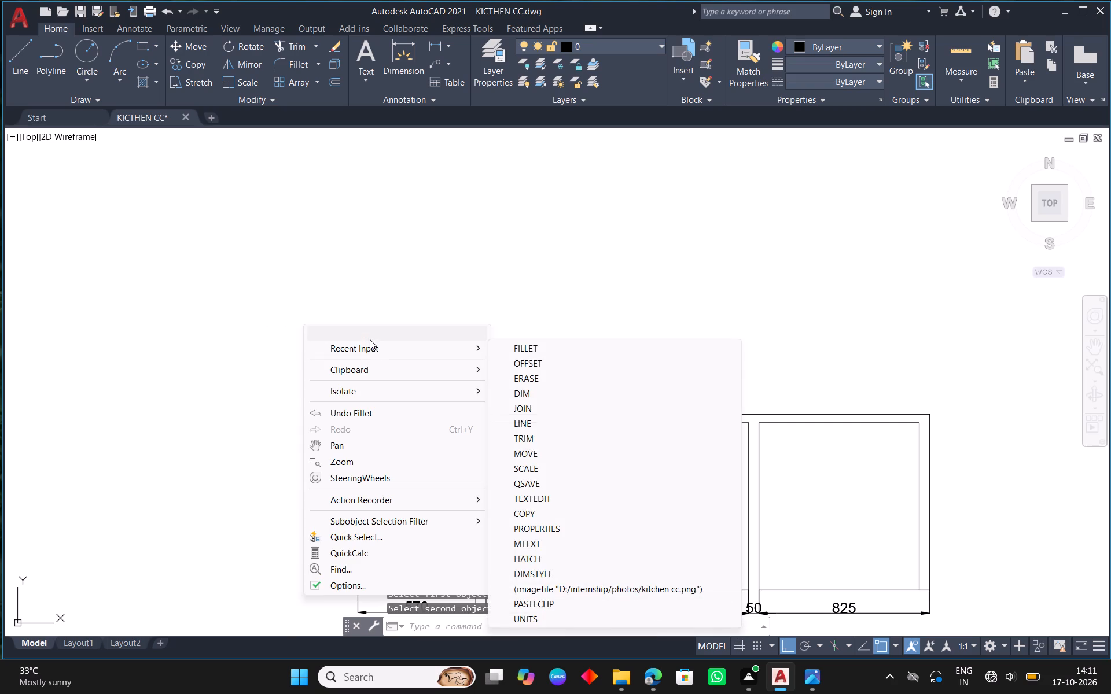
{"action": "left_click", "coordinate": [370, 339]}
{"action": "left_click", "coordinate": [372, 414]}
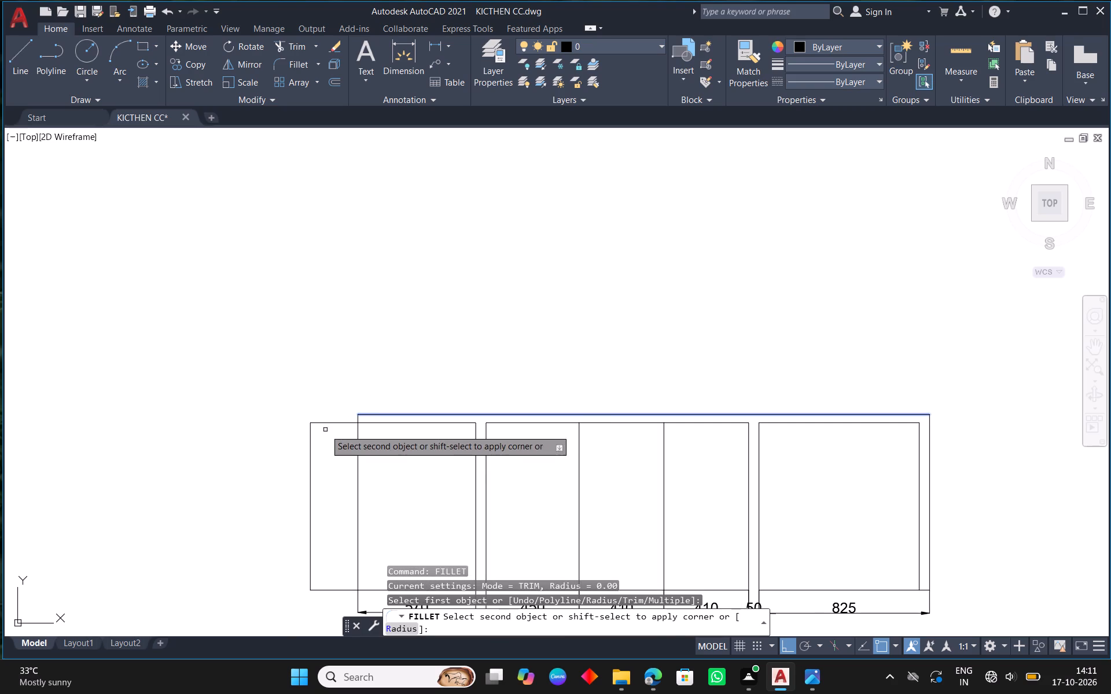
{"action": "left_click", "coordinate": [312, 436]}
Add a vertical height dimension along the side wall's outer line, placed just outside the elevation.
{"action": "scroll", "coordinate": [399, 287], "scroll_direction": "down", "scroll_amount": 2}
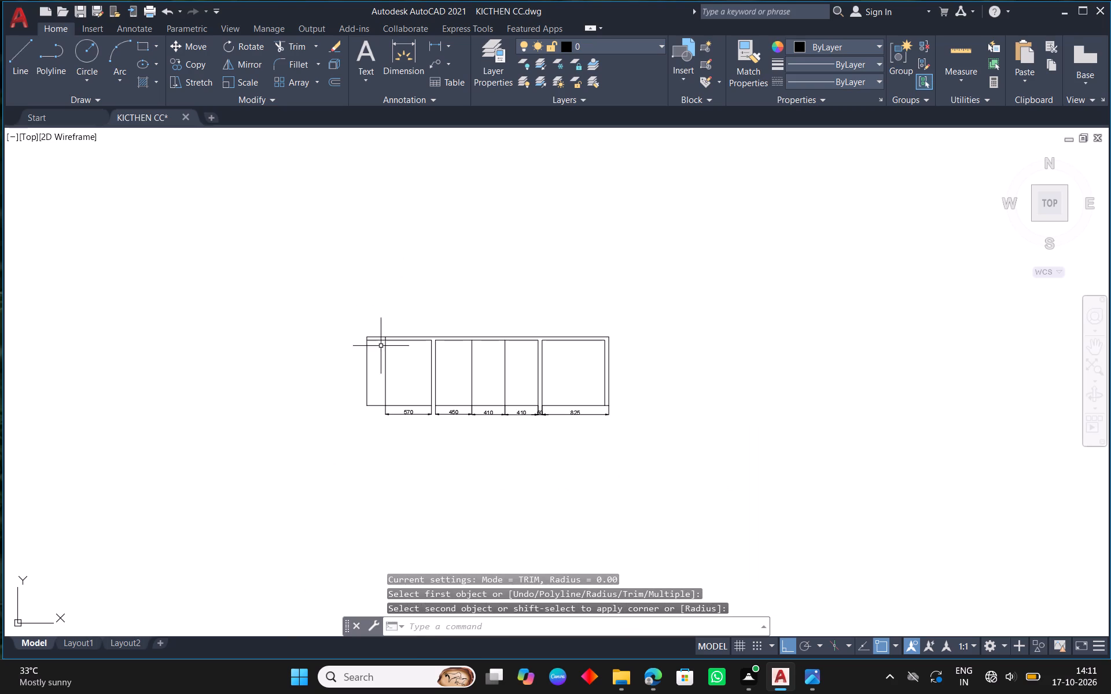
{"action": "scroll", "coordinate": [374, 351], "scroll_direction": "up", "scroll_amount": 1}
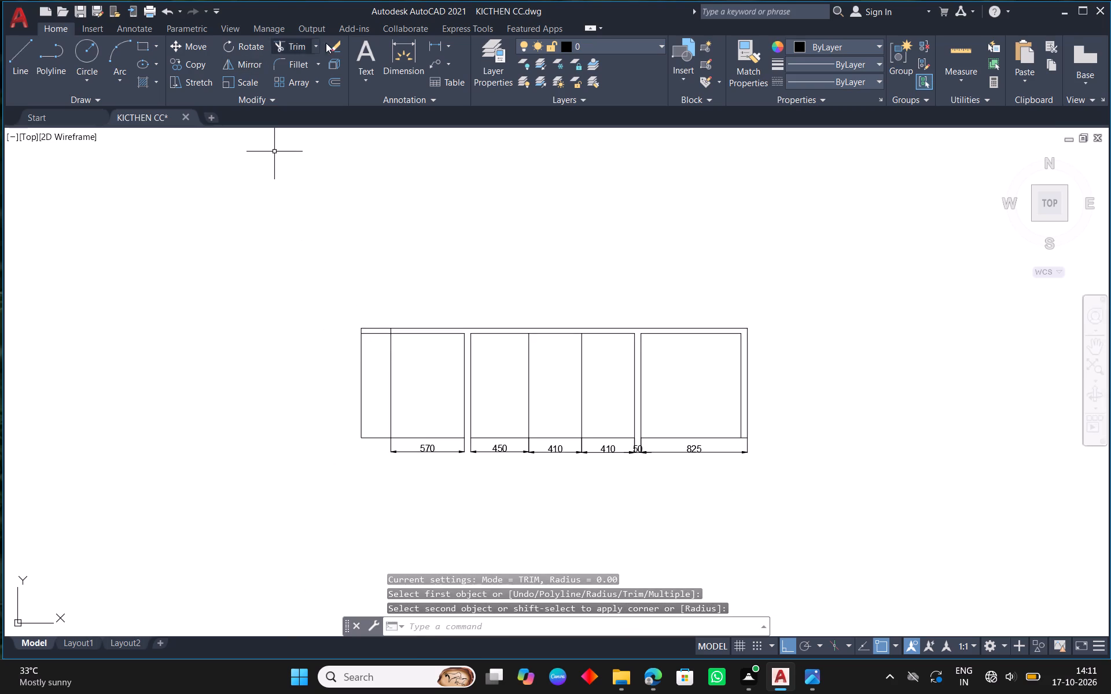
{"action": "left_click", "coordinate": [415, 69]}
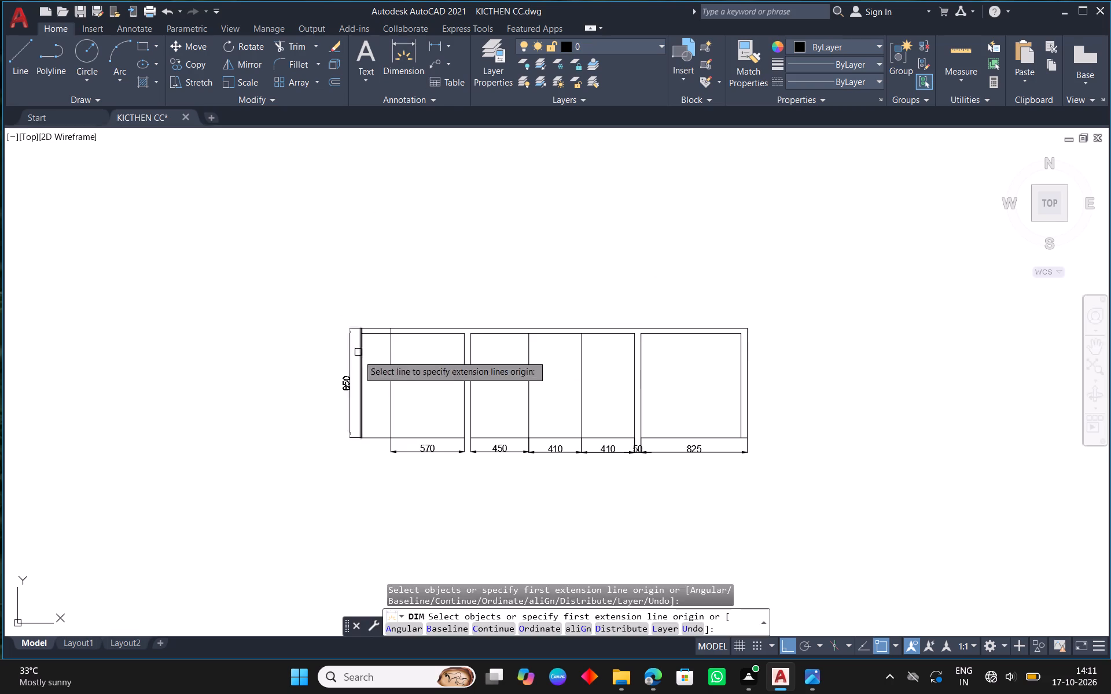
{"action": "left_click", "coordinate": [360, 357]}
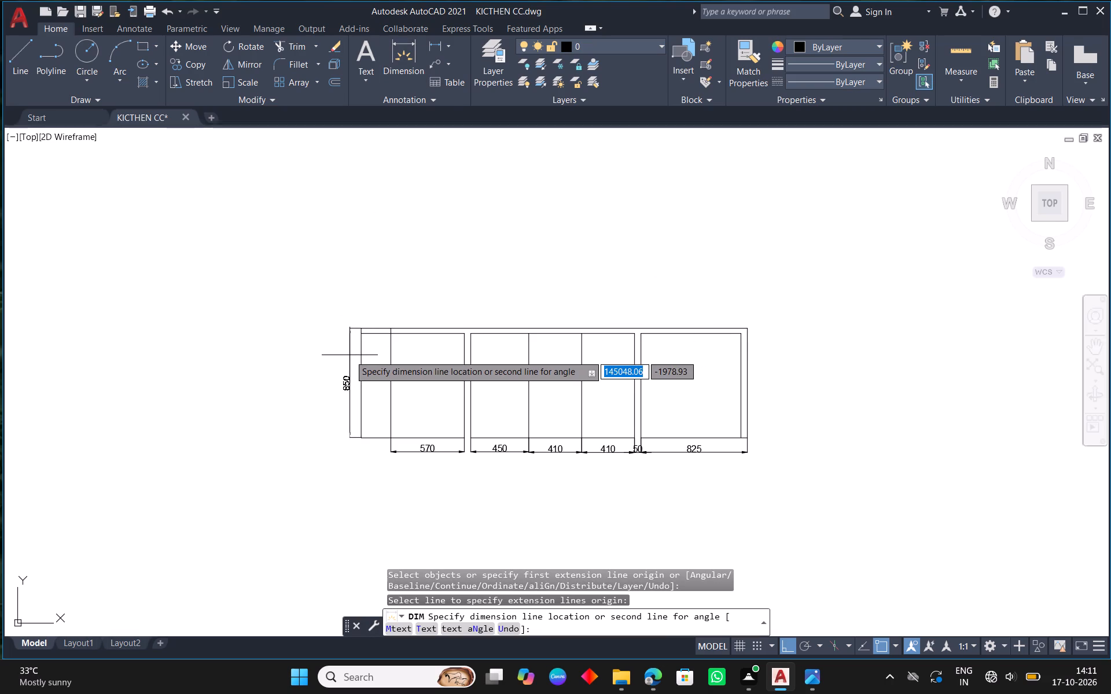
{"action": "left_click", "coordinate": [343, 355]}
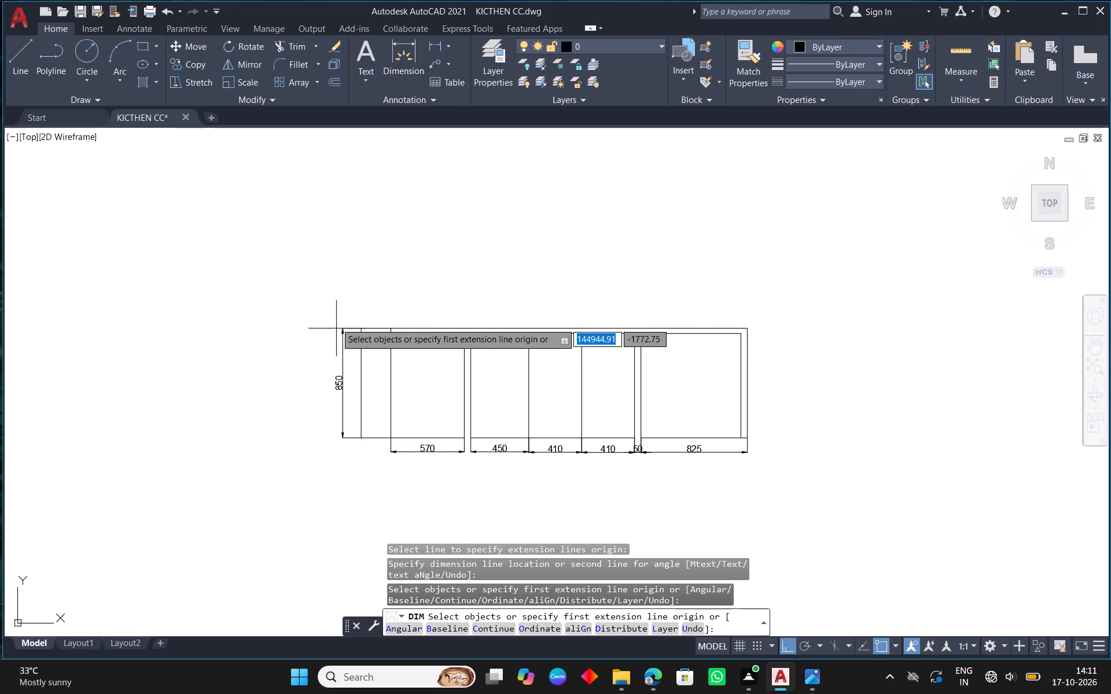
{"action": "right_click", "coordinate": [336, 304]}
{"action": "left_click", "coordinate": [376, 315]}
Stretch the height dimension's upper extension origin down to the lower countertop line, excluding the 40 countertop.
{"action": "scroll", "coordinate": [351, 334], "scroll_direction": "up", "scroll_amount": 3}
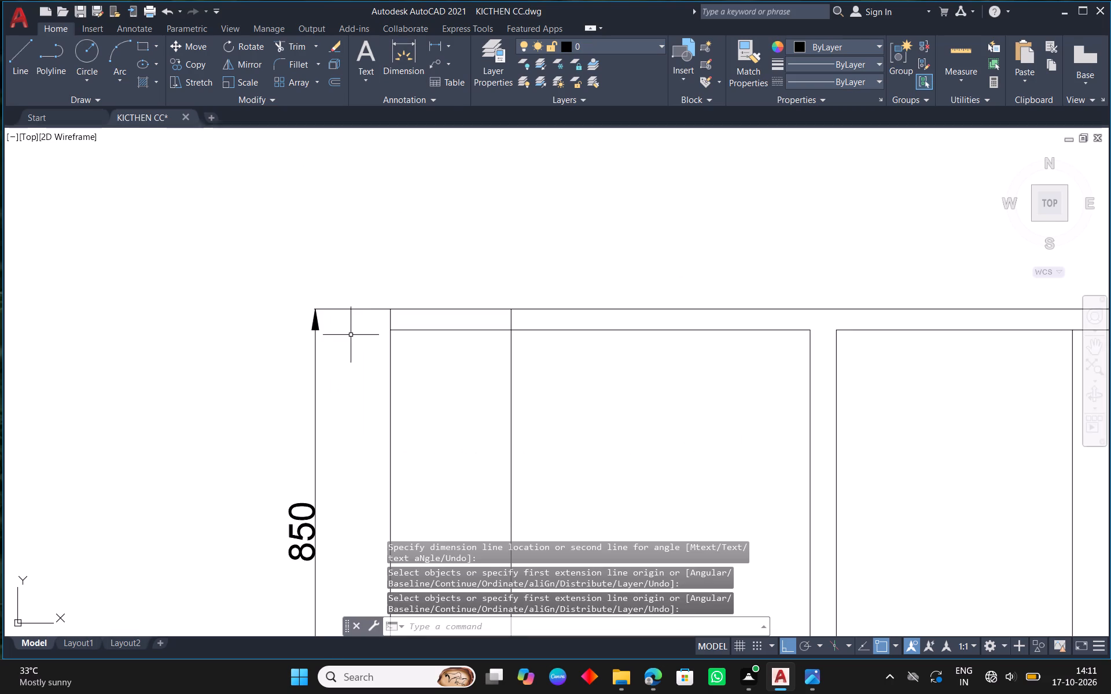
{"action": "left_click", "coordinate": [326, 308]}
{"action": "scroll", "coordinate": [395, 321], "scroll_direction": "up", "scroll_amount": 1}
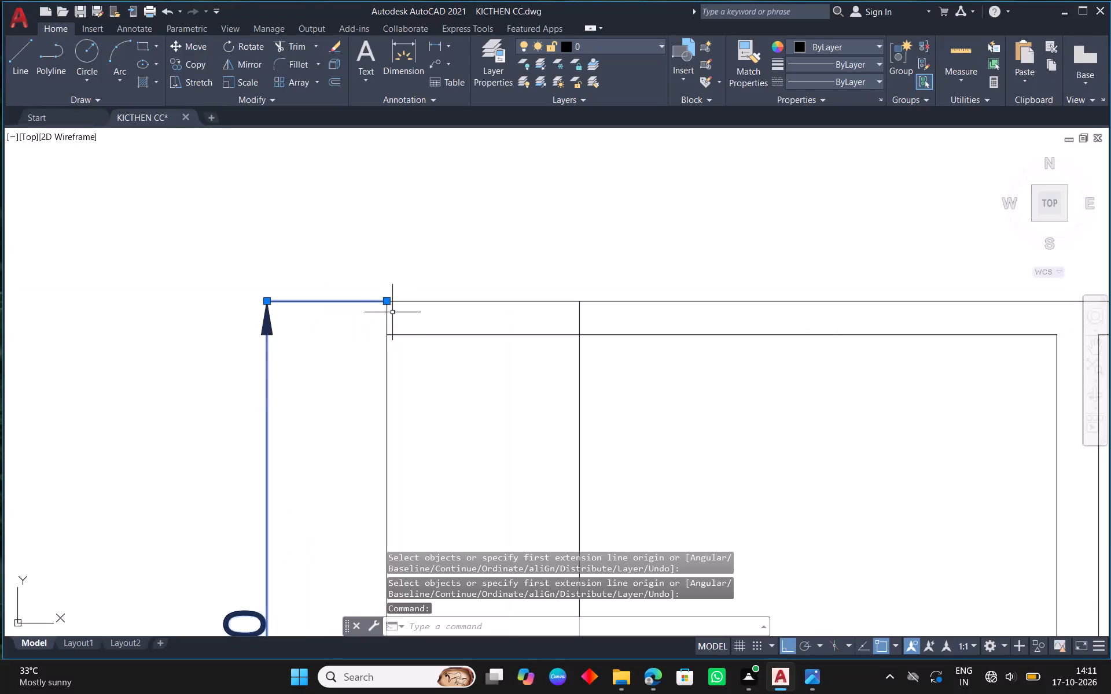
{"action": "left_click", "coordinate": [388, 302]}
{"action": "left_click", "coordinate": [388, 331]}
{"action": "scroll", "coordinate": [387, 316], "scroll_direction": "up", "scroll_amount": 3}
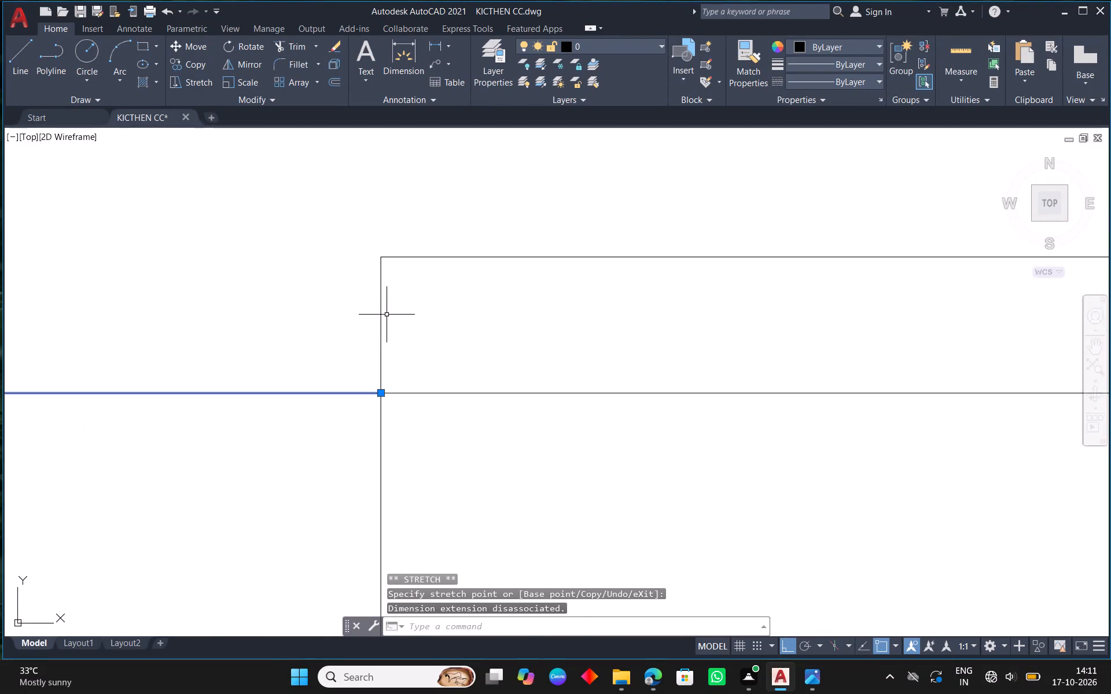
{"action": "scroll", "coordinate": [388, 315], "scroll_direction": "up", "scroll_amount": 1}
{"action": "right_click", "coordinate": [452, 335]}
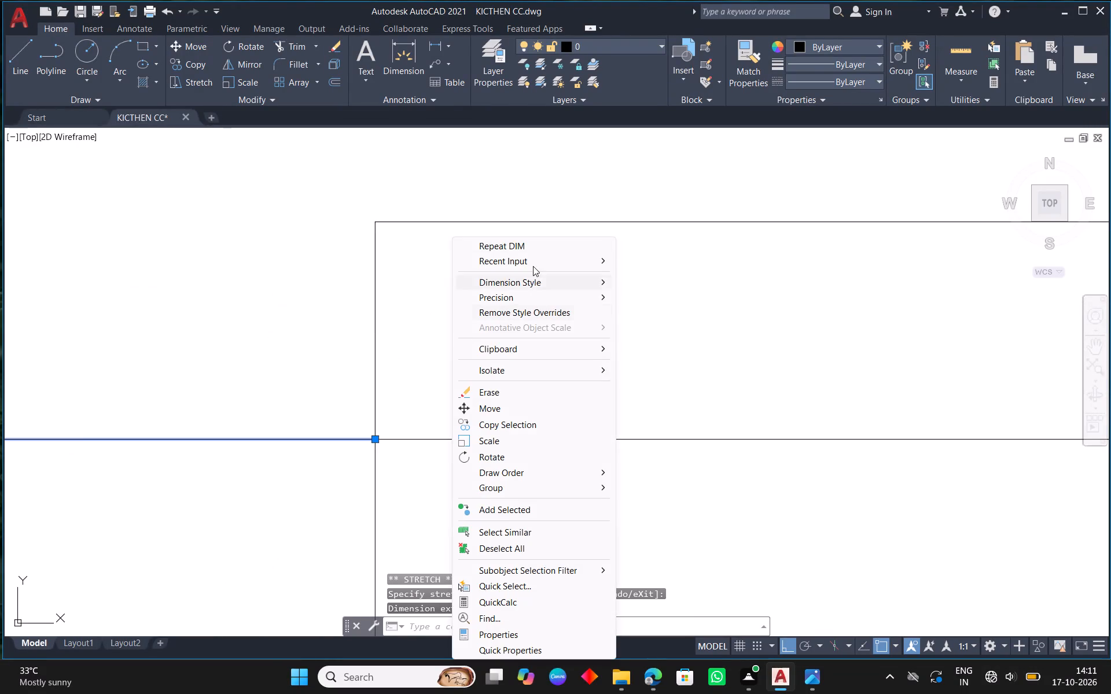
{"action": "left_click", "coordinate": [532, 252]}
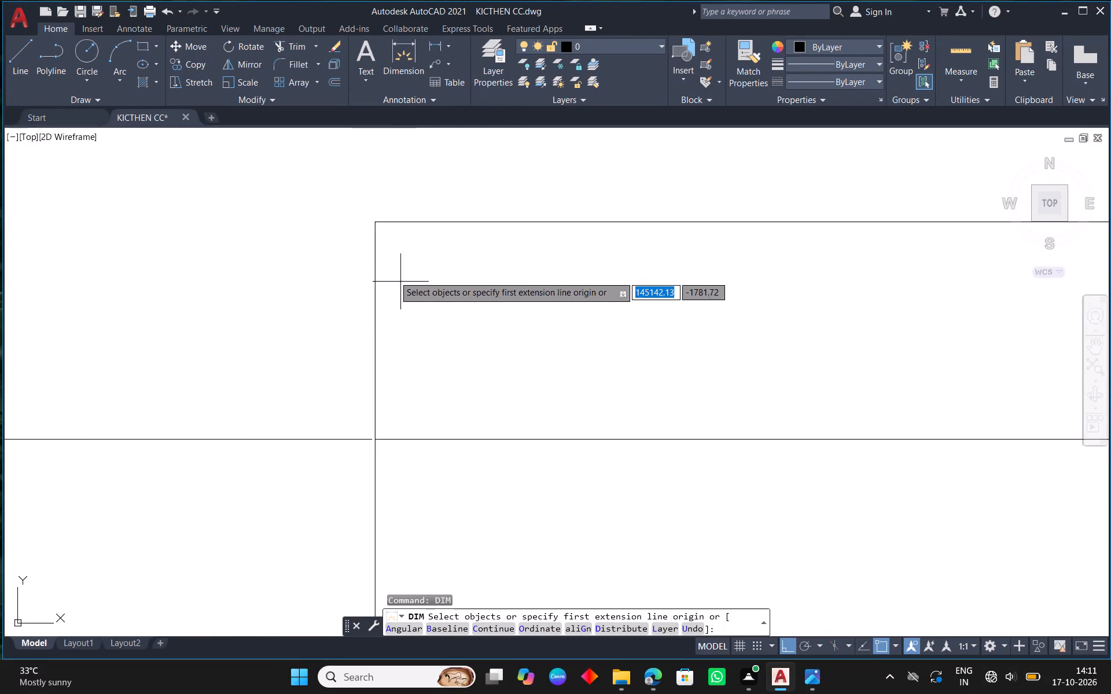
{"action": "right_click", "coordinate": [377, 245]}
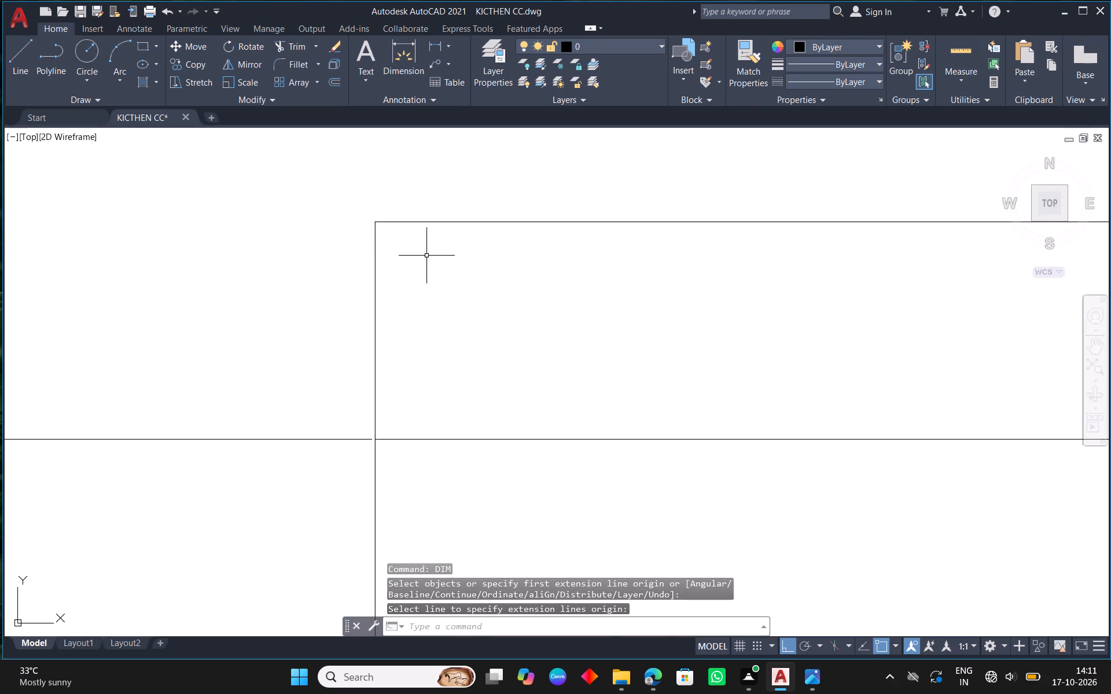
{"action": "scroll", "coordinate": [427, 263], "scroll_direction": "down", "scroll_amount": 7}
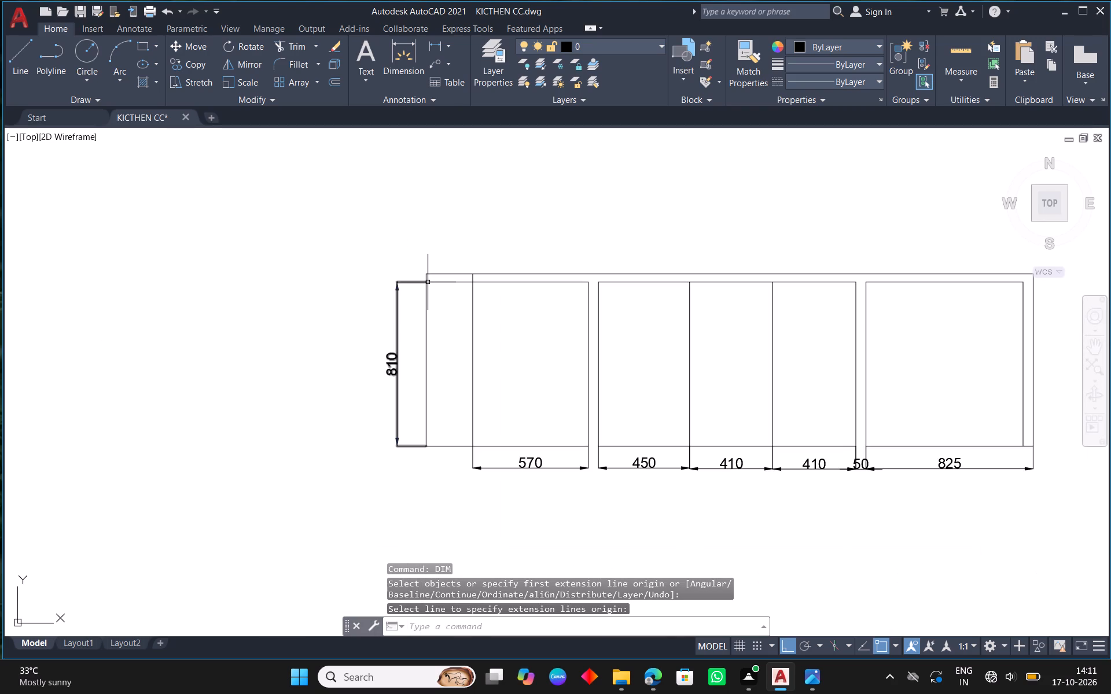
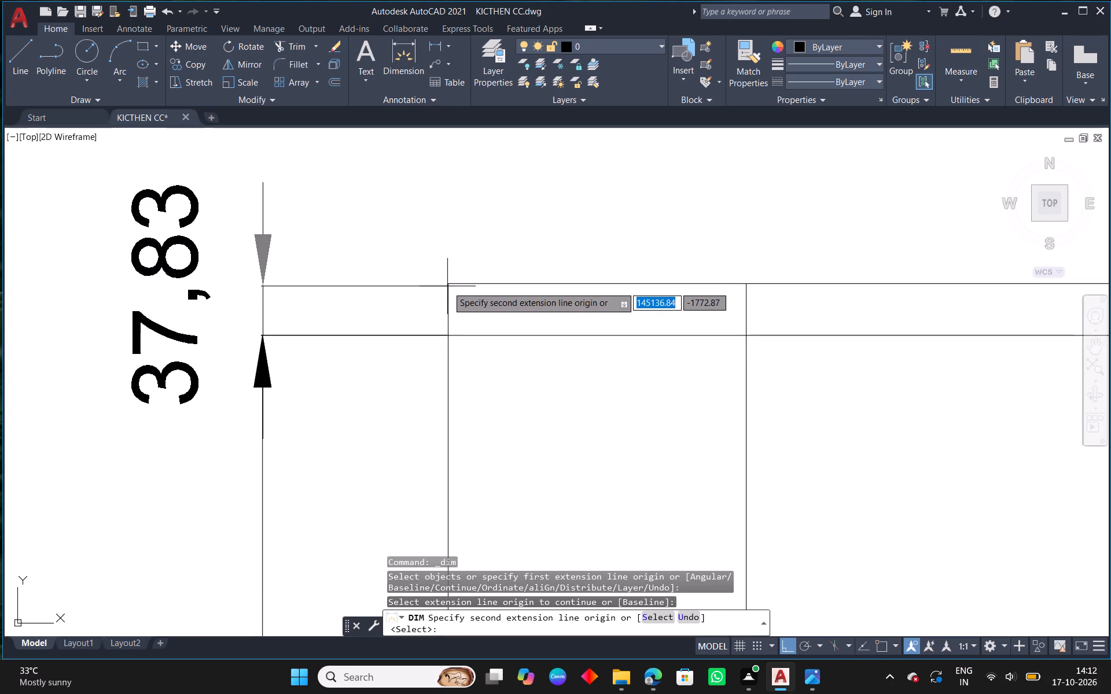
With object snap on, continue the side wall's height dimension up to the countertop's upper outer corner to dimension the countertop thickness.
{"action": "left_click", "coordinate": [879, 644]}
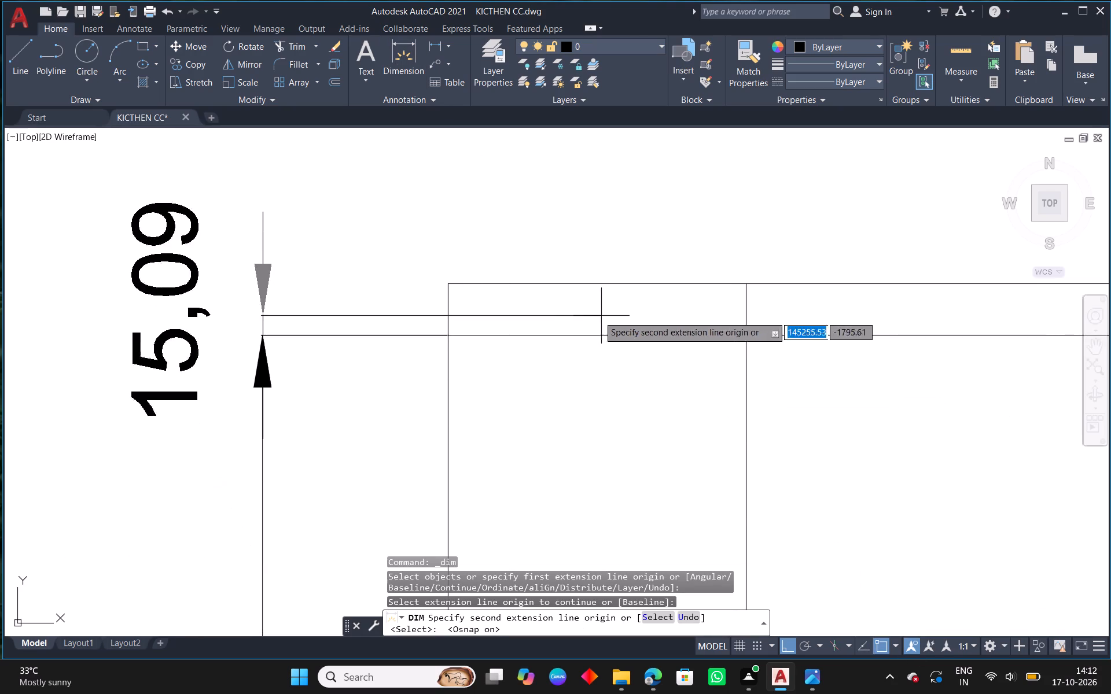
{"action": "left_click", "coordinate": [449, 285]}
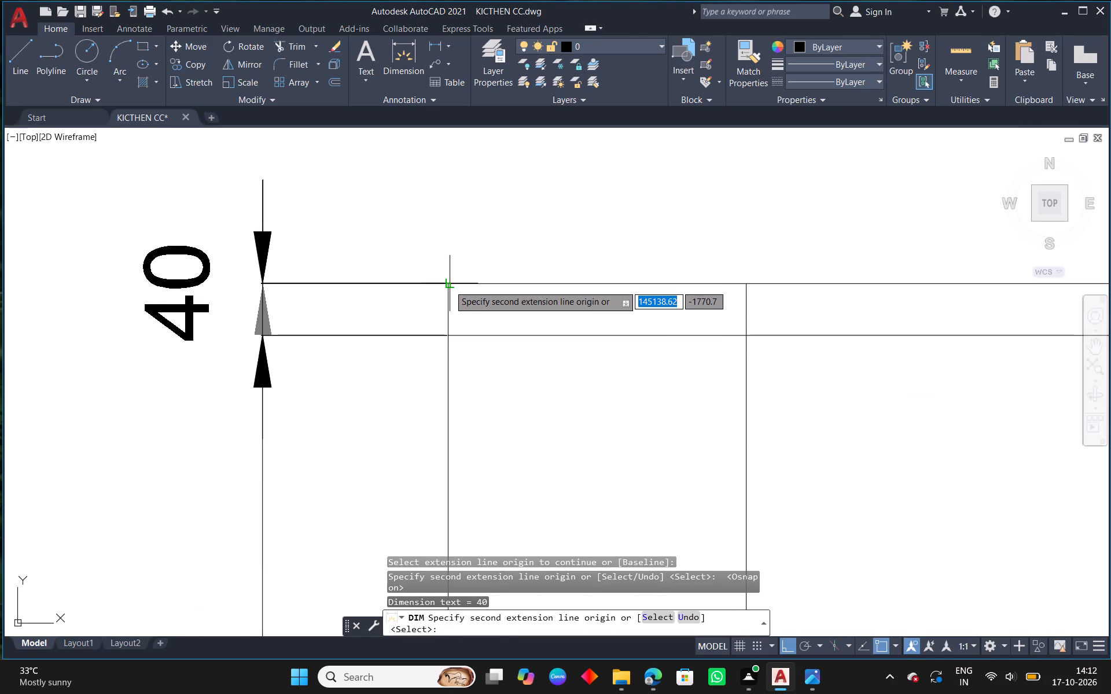
{"action": "right_click", "coordinate": [452, 287]}
{"action": "left_click", "coordinate": [487, 294]}
{"action": "scroll", "coordinate": [656, 344], "scroll_direction": "down", "scroll_amount": 2}
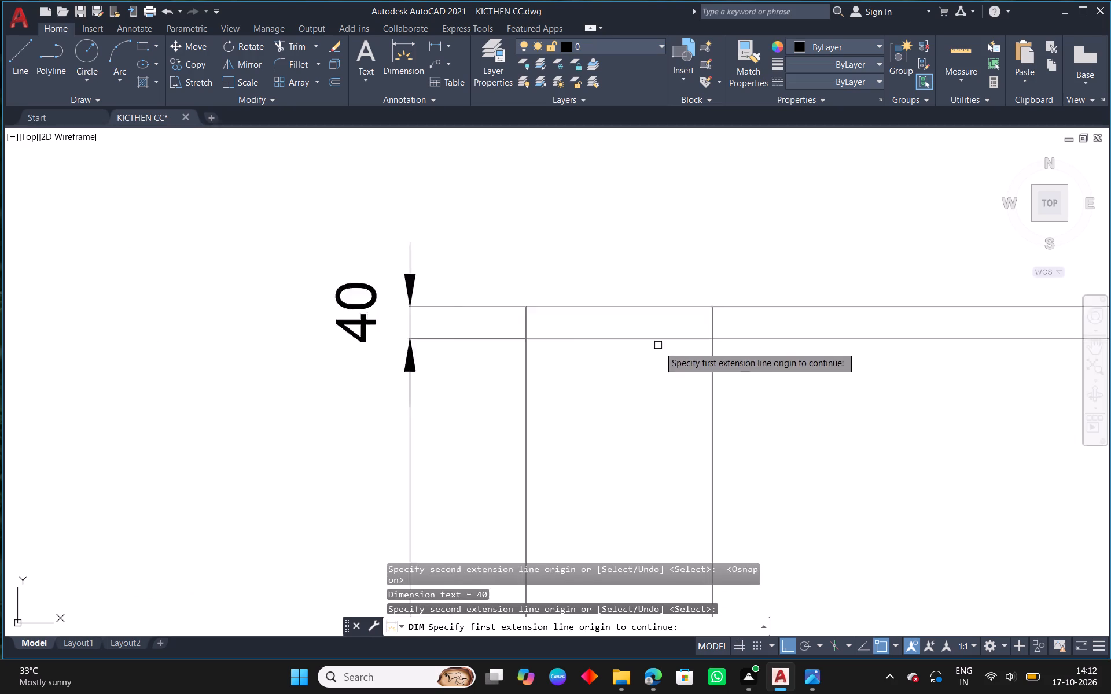
{"action": "scroll", "coordinate": [659, 346], "scroll_direction": "down", "scroll_amount": 1}
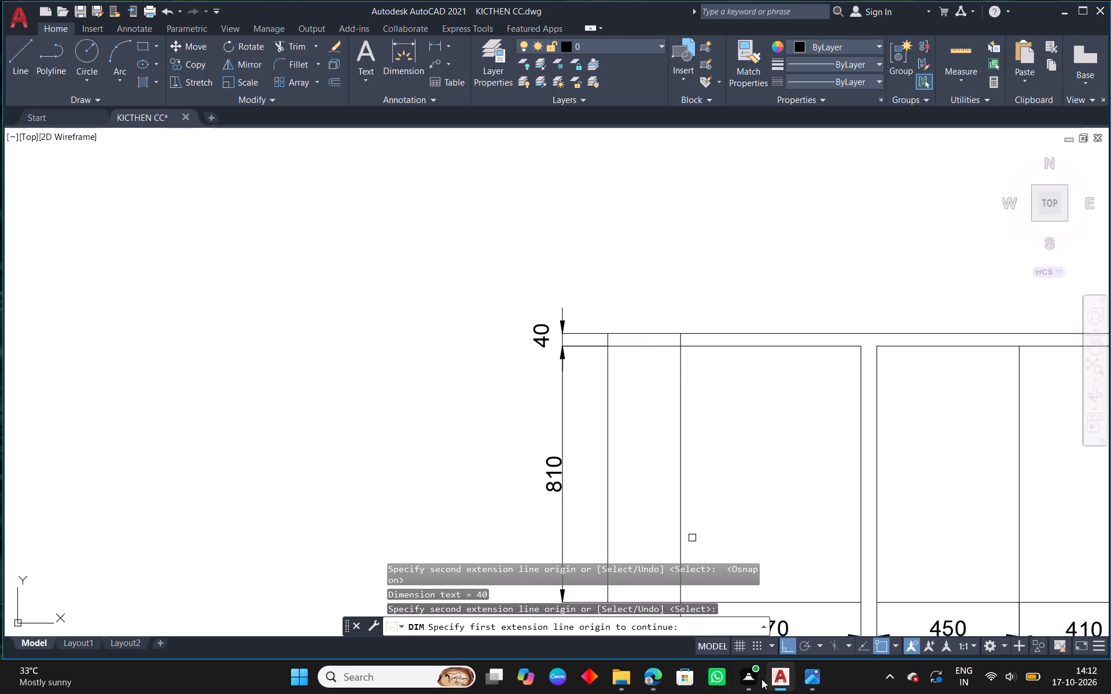
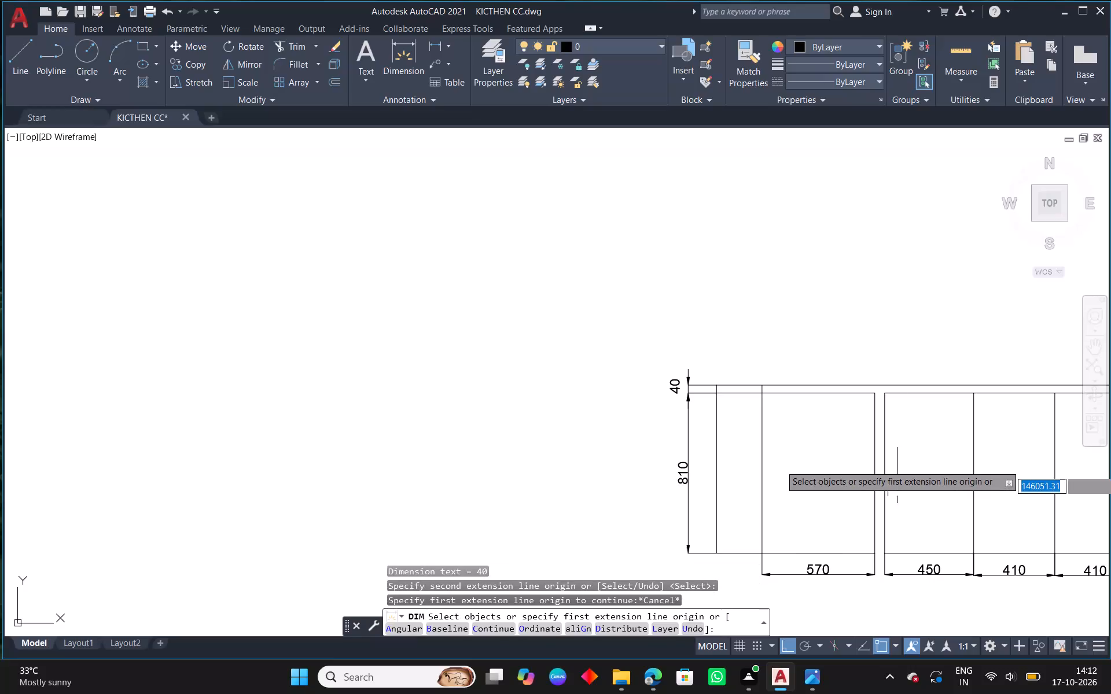
Offset the countertop's top line upward by 1250.
{"action": "scroll", "coordinate": [765, 446], "scroll_direction": "down", "scroll_amount": 2}
{"action": "middle_click_drag", "start_coordinate": [902, 404], "coordinate": [741, 492]}
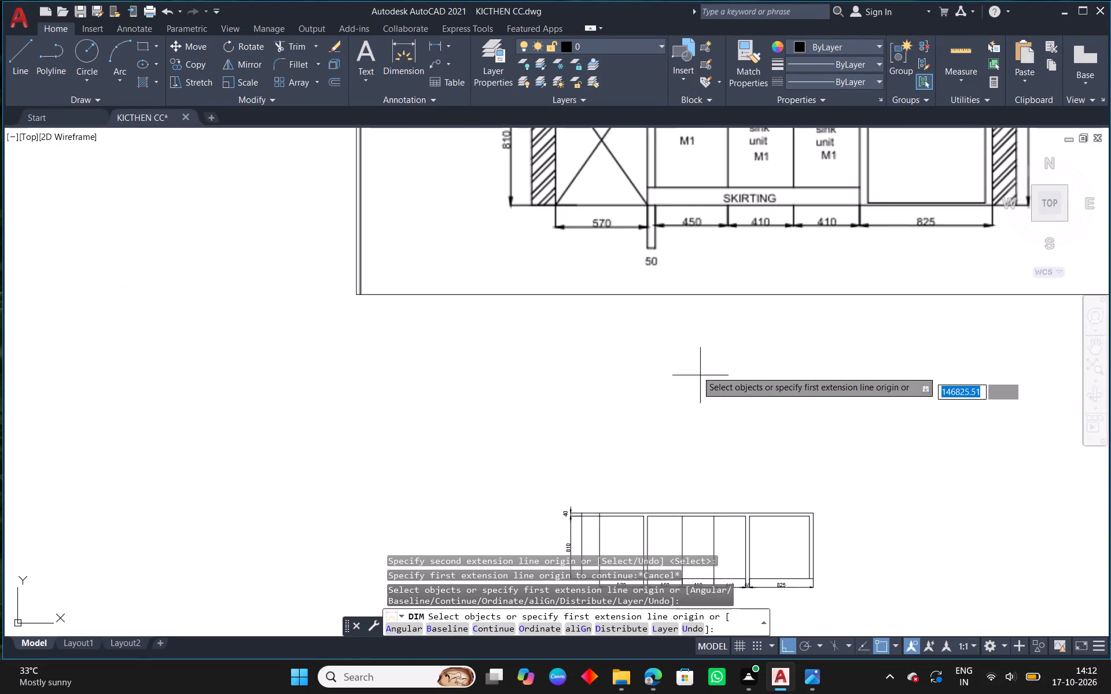
{"action": "scroll", "coordinate": [683, 359], "scroll_direction": "down", "scroll_amount": 2}
{"action": "scroll", "coordinate": [689, 368], "scroll_direction": "up", "scroll_amount": 1}
{"action": "key", "text": "Escape"}
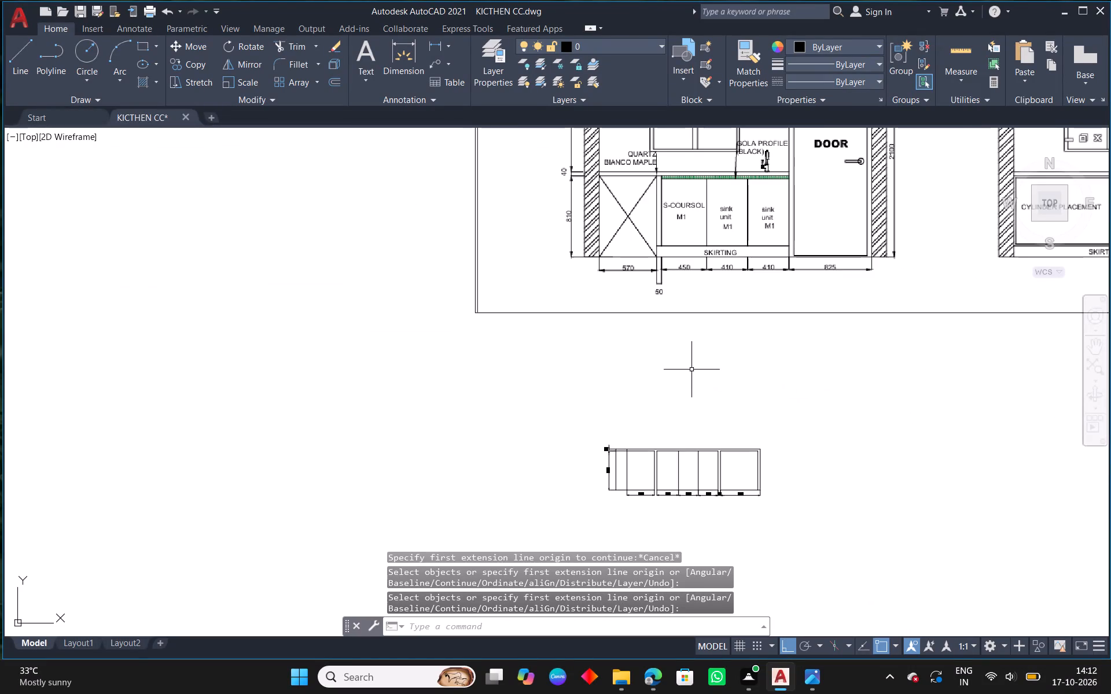
{"action": "middle_click_drag", "start_coordinate": [705, 370], "coordinate": [700, 452]}
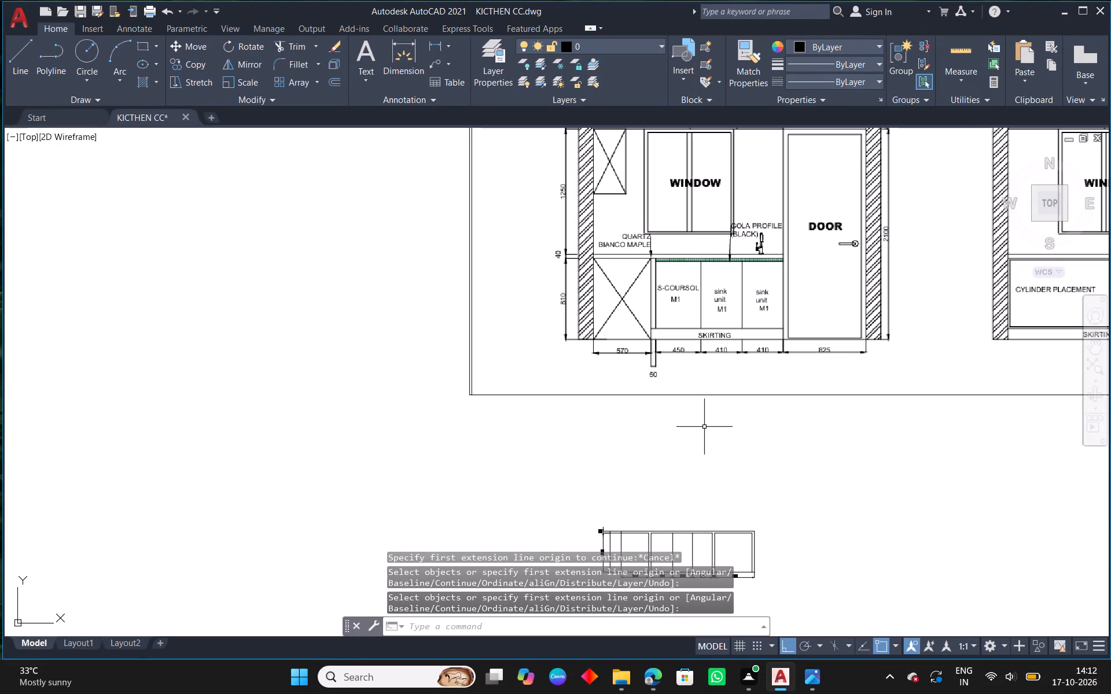
{"action": "middle_click_drag", "start_coordinate": [702, 431], "coordinate": [700, 456]}
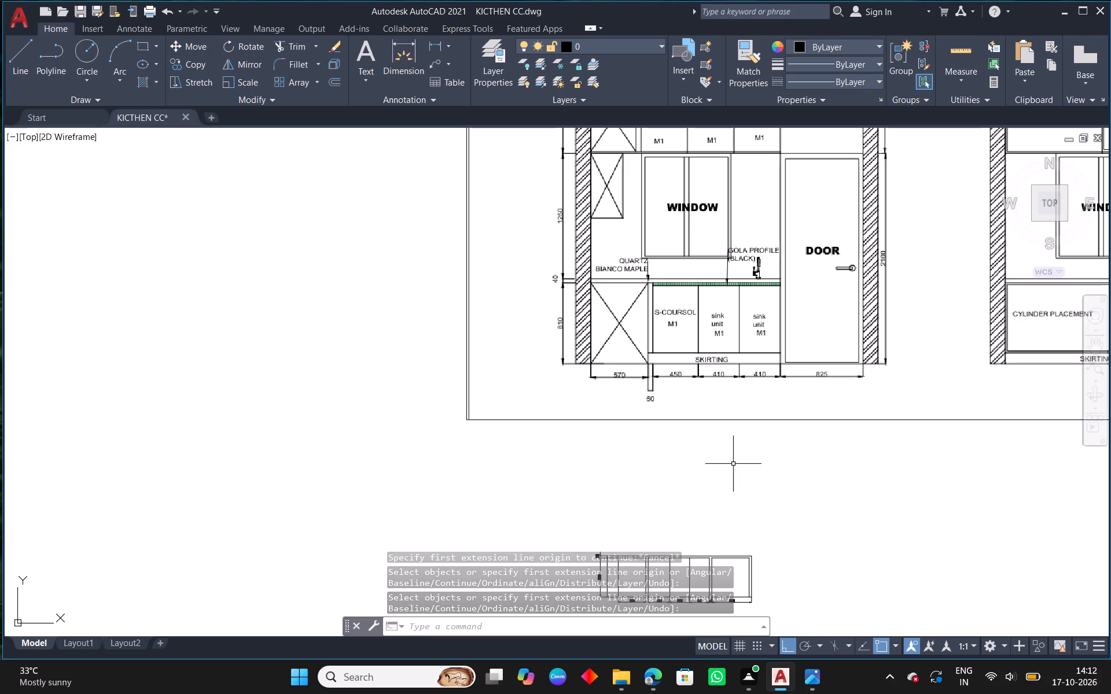
{"action": "type", "text": "O 125"}
{"action": "key", "text": "0"}
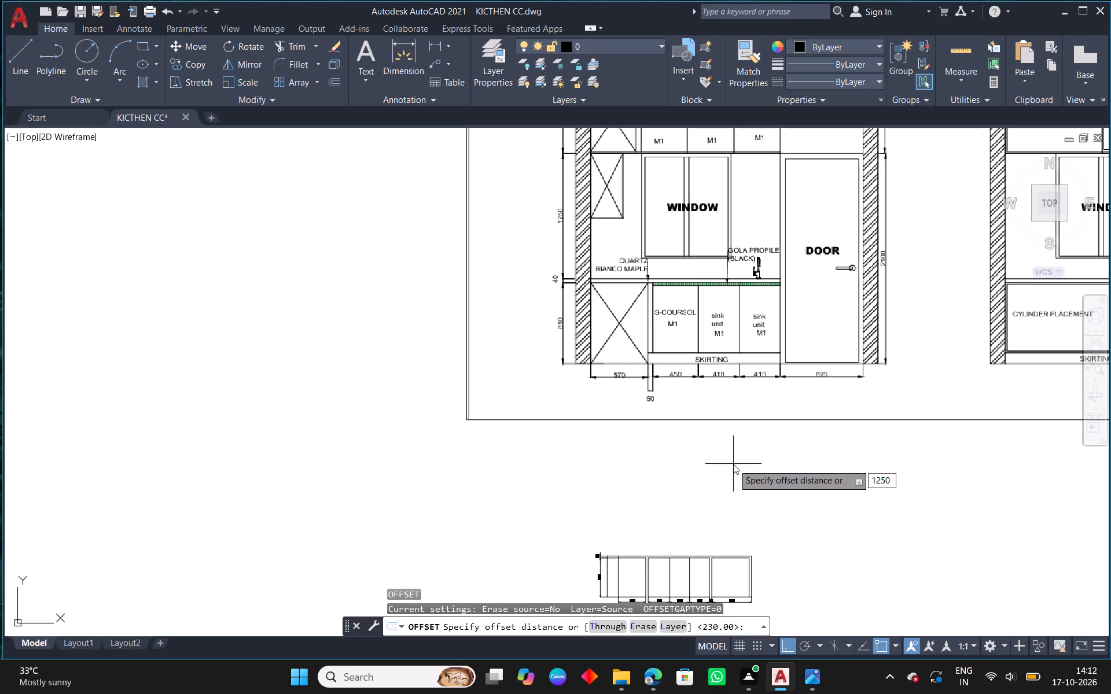
{"action": "key", "text": "Return"}
{"action": "scroll", "coordinate": [669, 566], "scroll_direction": "up", "scroll_amount": 1}
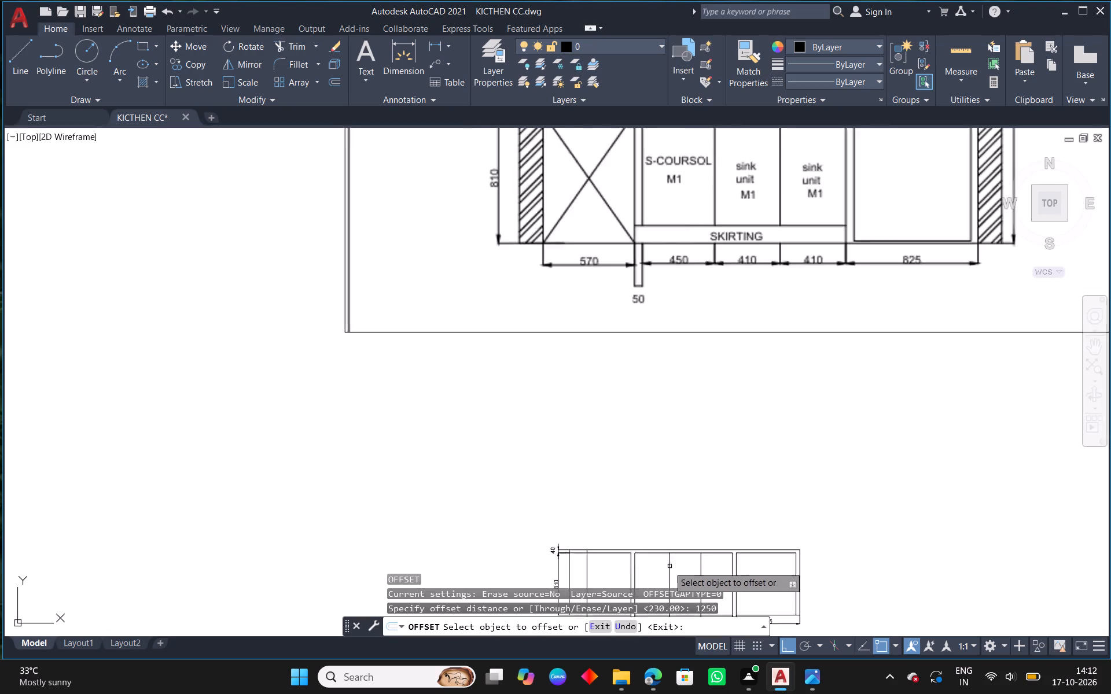
{"action": "scroll", "coordinate": [668, 566], "scroll_direction": "up", "scroll_amount": 1}
{"action": "left_click", "coordinate": [565, 540]}
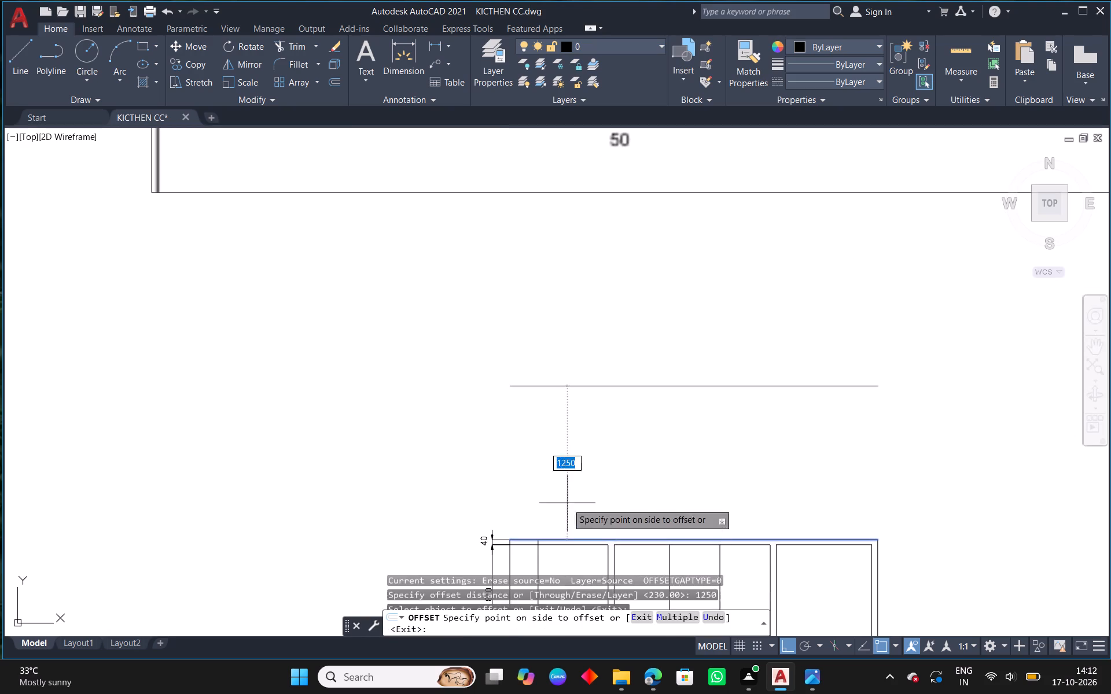
{"action": "left_click", "coordinate": [566, 469]}
{"action": "right_click", "coordinate": [567, 464]}
{"action": "left_click", "coordinate": [591, 470]}
{"action": "scroll", "coordinate": [591, 470], "scroll_direction": "down", "scroll_amount": 1}
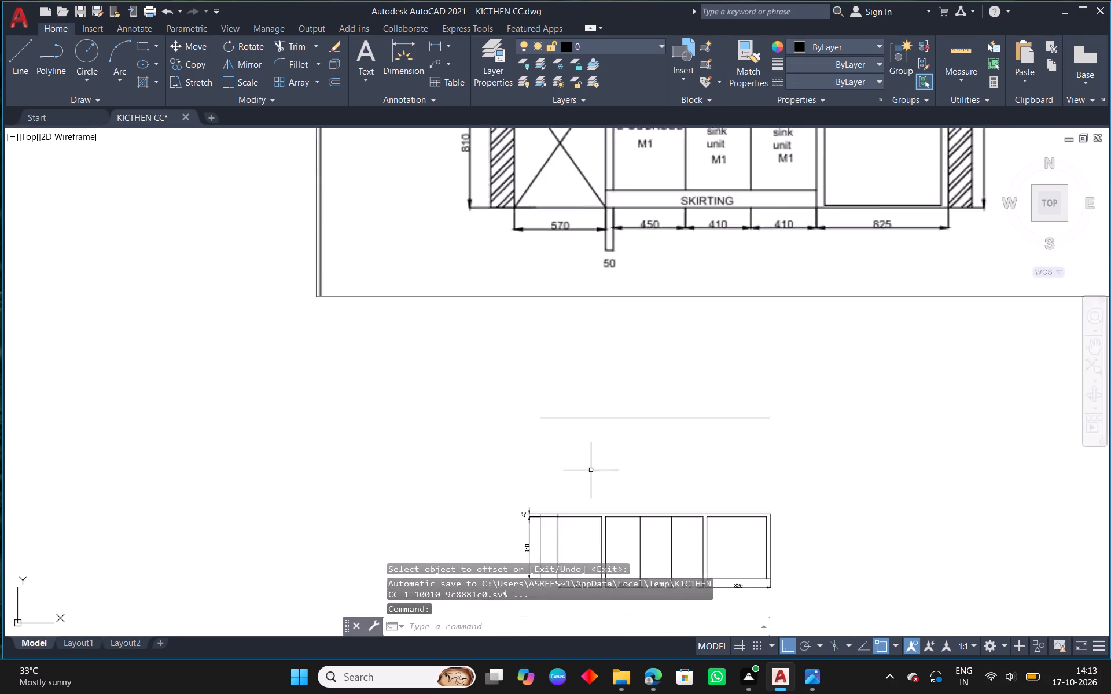
{"action": "scroll", "coordinate": [591, 470], "scroll_direction": "down", "scroll_amount": 2}
{"action": "key", "text": "Escape"}
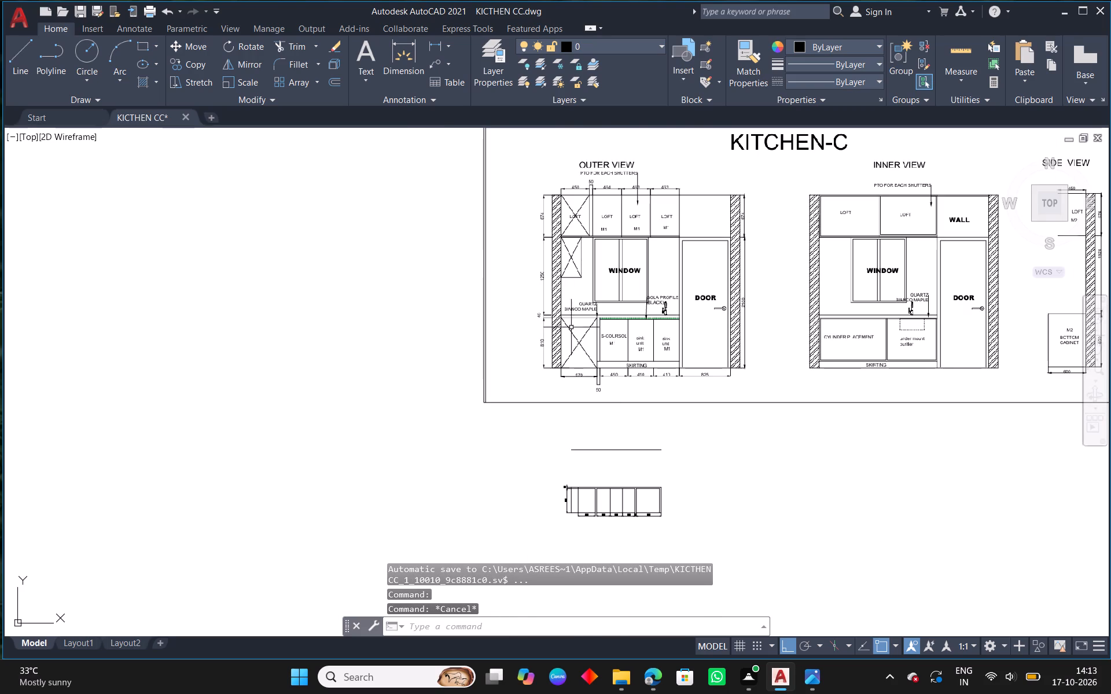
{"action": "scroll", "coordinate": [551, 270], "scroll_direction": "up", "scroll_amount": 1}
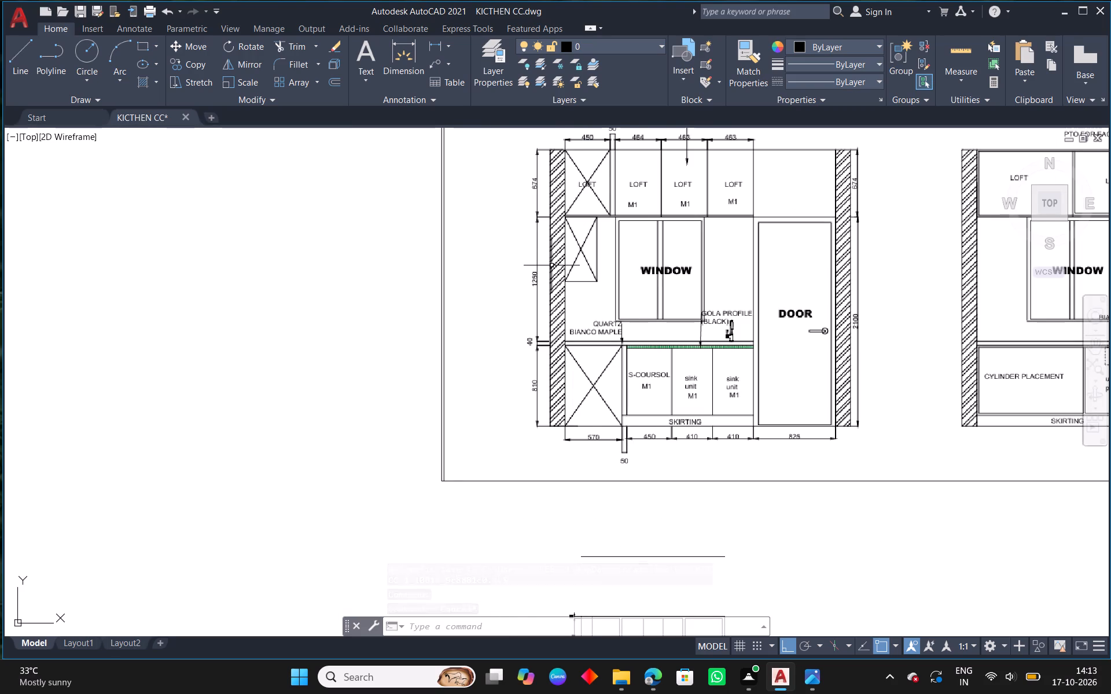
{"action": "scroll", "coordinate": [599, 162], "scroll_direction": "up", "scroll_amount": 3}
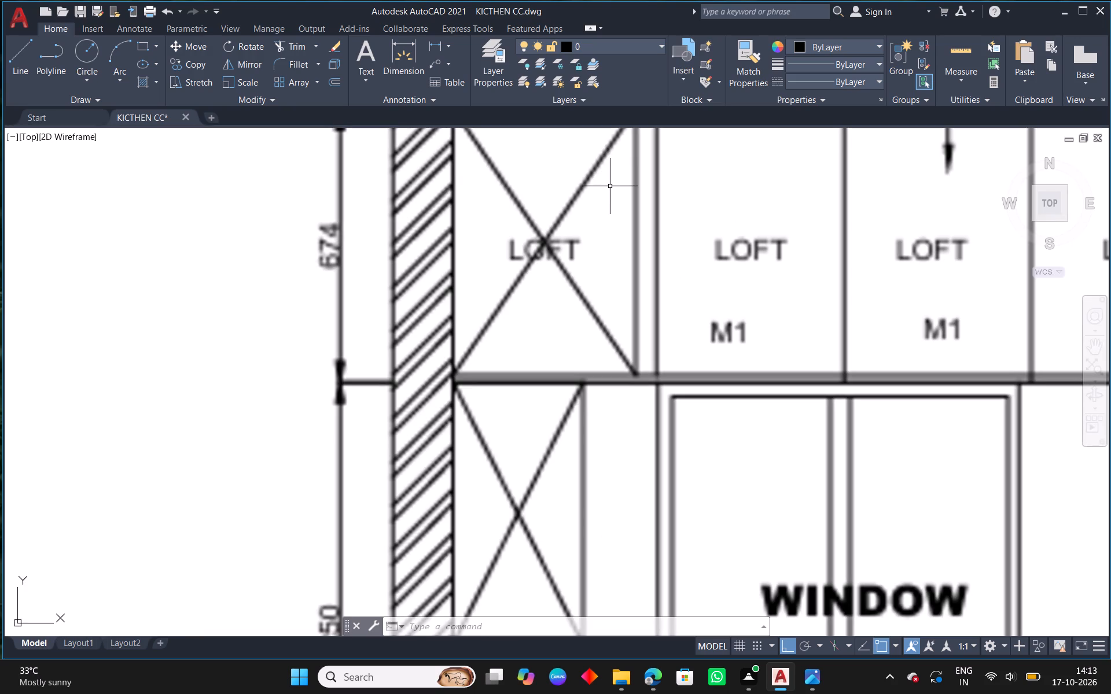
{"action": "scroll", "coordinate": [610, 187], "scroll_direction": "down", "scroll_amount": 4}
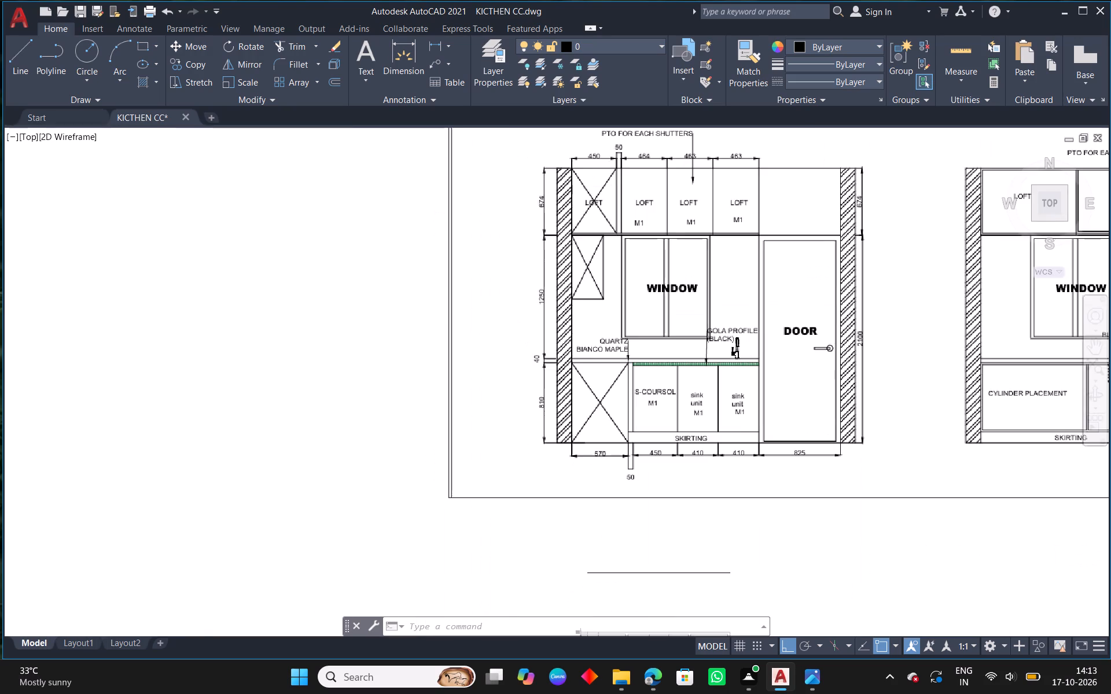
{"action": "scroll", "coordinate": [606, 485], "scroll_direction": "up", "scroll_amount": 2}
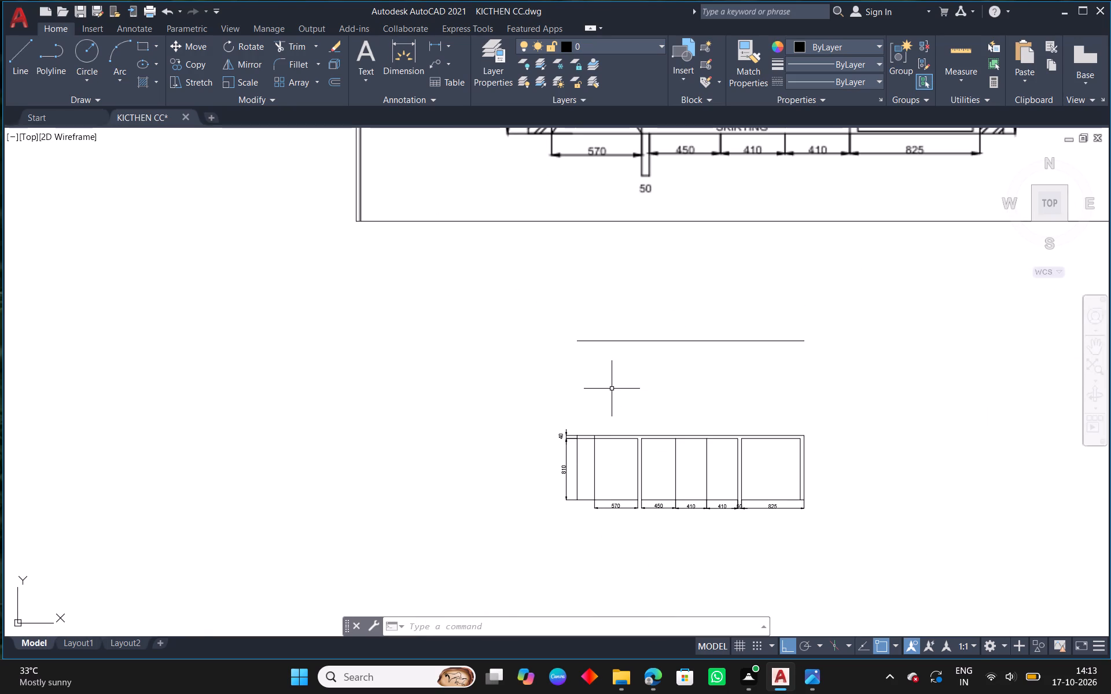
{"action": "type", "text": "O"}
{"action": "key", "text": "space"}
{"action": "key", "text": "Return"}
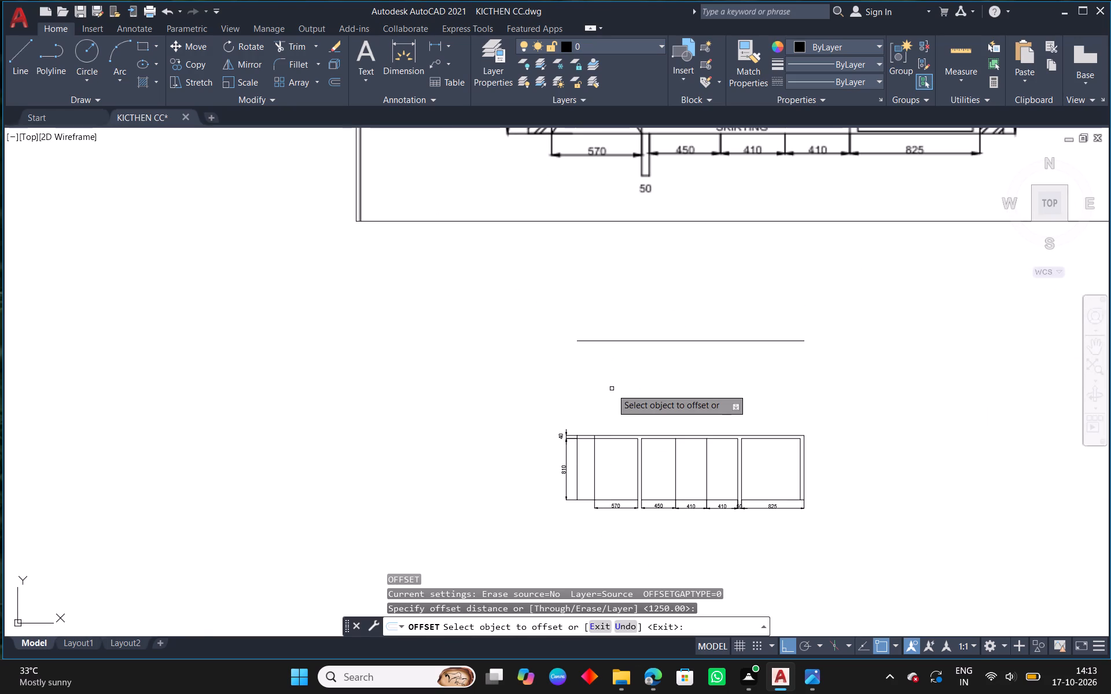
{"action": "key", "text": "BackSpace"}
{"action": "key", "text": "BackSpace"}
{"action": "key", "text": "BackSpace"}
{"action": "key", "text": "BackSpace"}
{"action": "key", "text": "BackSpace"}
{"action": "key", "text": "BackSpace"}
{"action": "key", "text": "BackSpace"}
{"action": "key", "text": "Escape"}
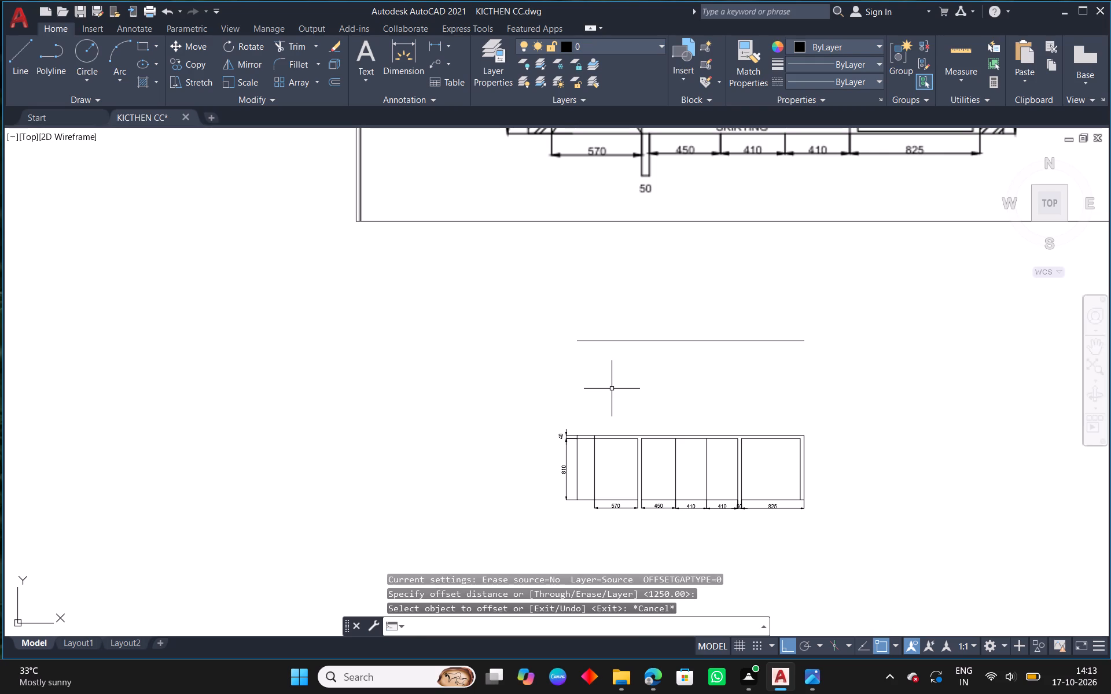
Offset the upper horizontal line above the countertop upward by 20.
{"action": "type", "text": "O"}
{"action": "key", "text": "space"}
{"action": "type", "text": "20"}
{"action": "key", "text": "Return"}
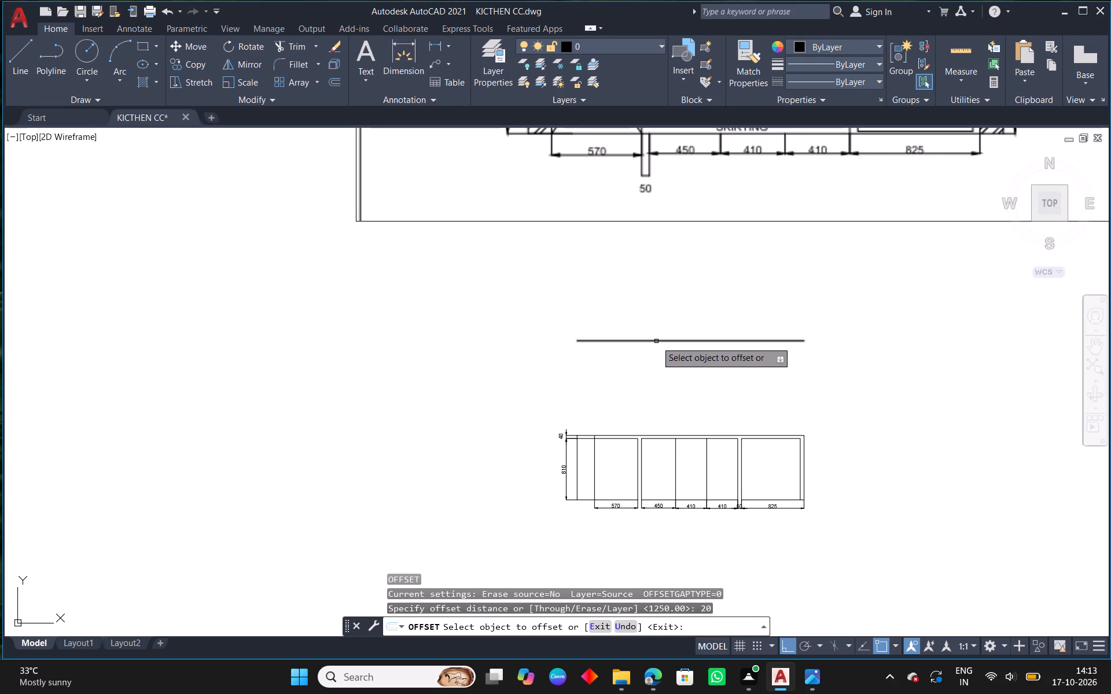
{"action": "left_click_drag", "start_coordinate": [656, 341], "coordinate": [655, 333]}
{"action": "left_click", "coordinate": [648, 306]}
{"action": "key", "text": "Escape"}
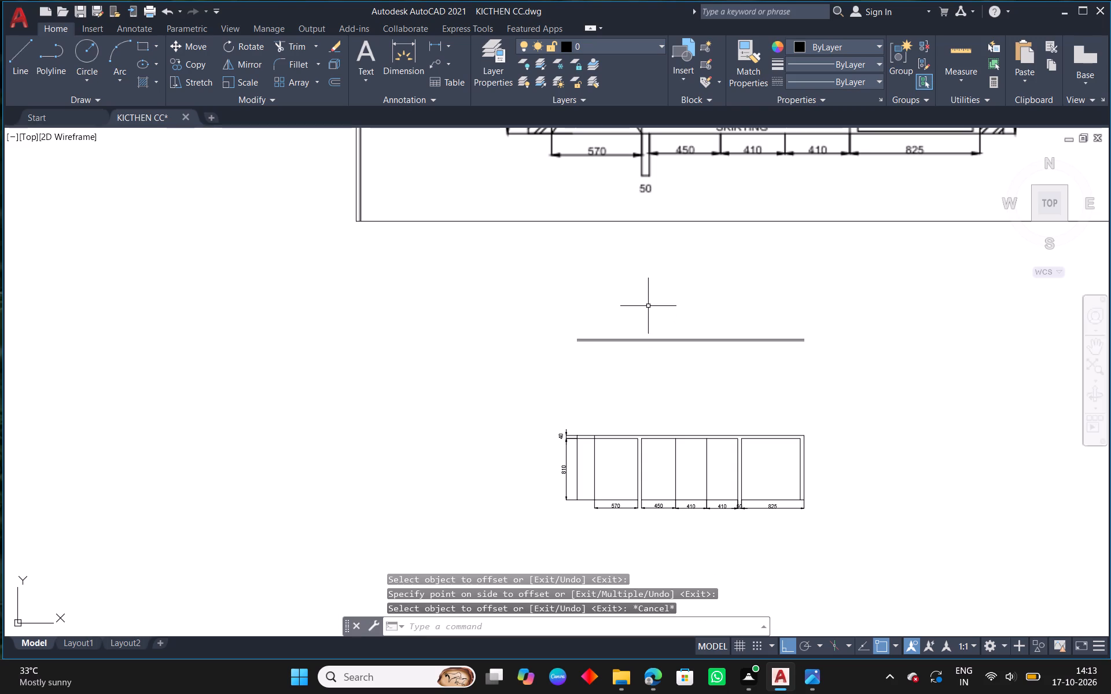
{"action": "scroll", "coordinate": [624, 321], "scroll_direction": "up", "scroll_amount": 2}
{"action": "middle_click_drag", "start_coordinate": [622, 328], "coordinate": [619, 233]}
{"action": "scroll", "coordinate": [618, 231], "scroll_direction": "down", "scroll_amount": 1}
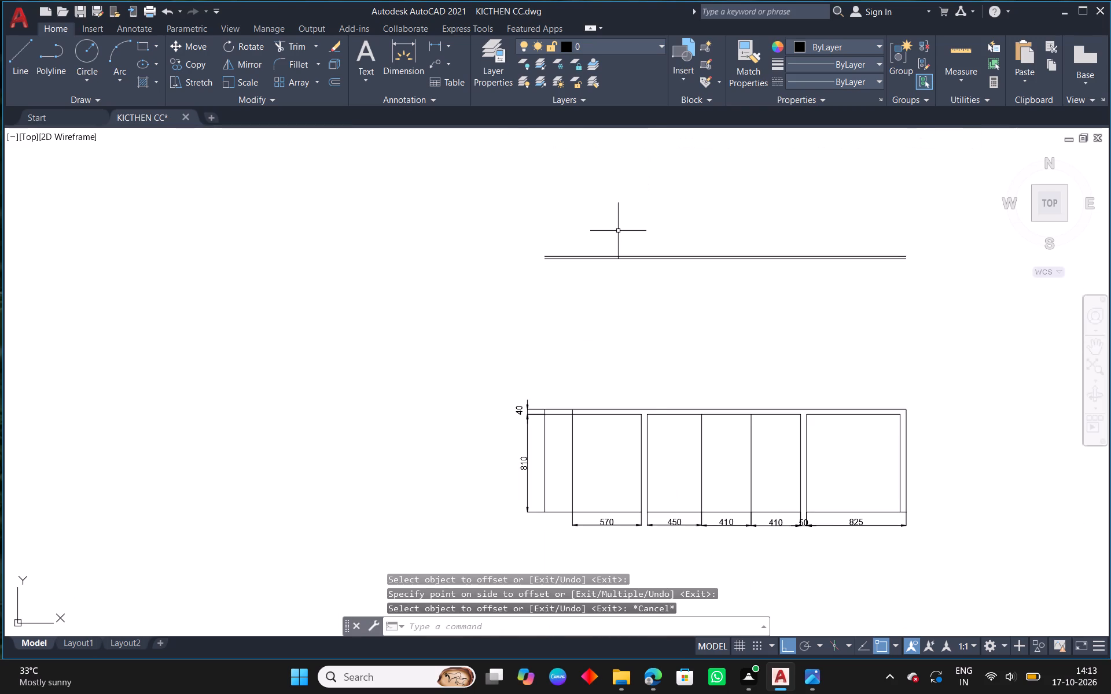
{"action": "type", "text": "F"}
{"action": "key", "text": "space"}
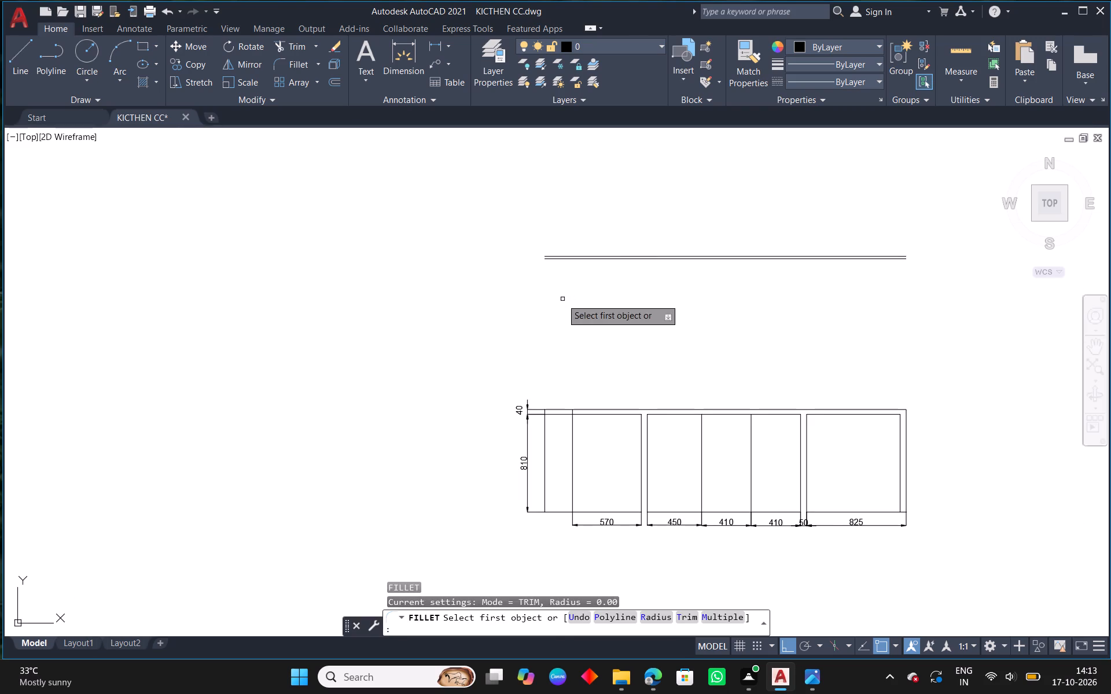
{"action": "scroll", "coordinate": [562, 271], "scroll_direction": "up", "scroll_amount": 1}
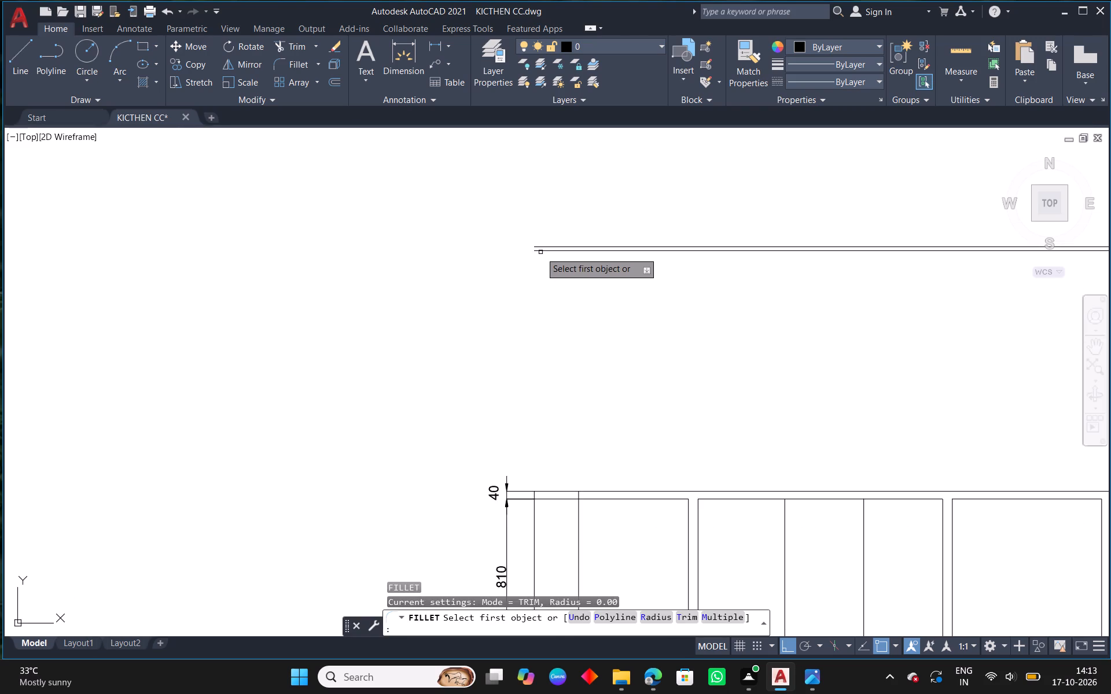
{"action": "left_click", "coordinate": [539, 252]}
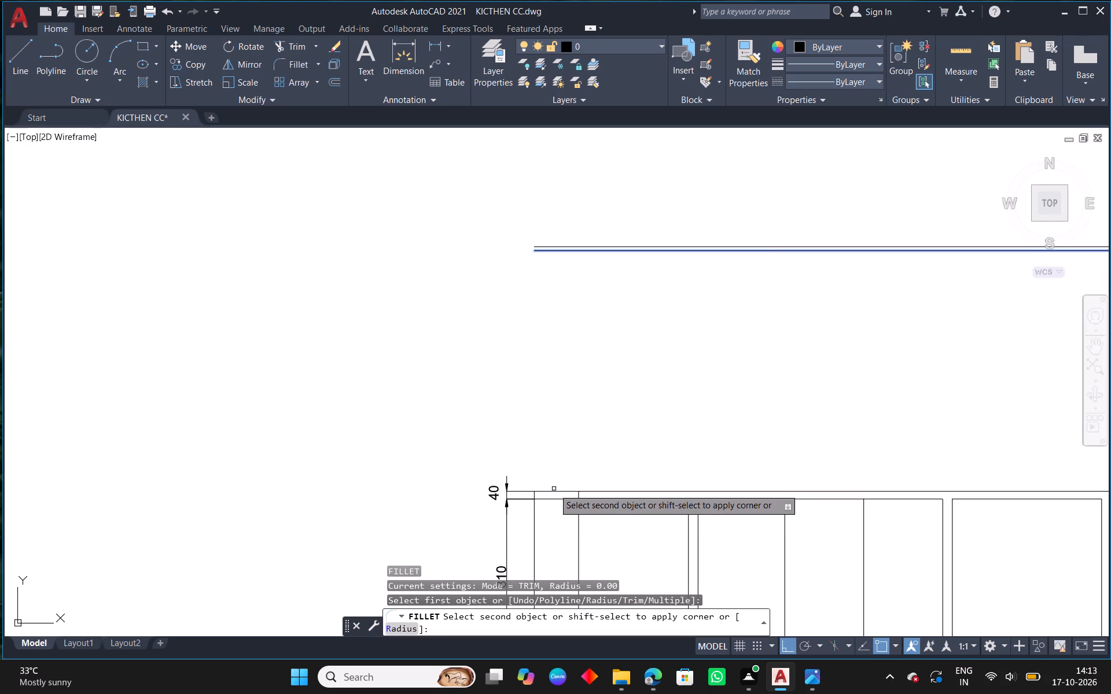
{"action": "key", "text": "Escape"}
Draw a 1250 vertical line from the countertop's upper outer corner to the end of the lower of the two upper lines.
{"action": "key", "text": "l"}
{"action": "key", "text": "space"}
{"action": "left_click", "coordinate": [536, 490]}
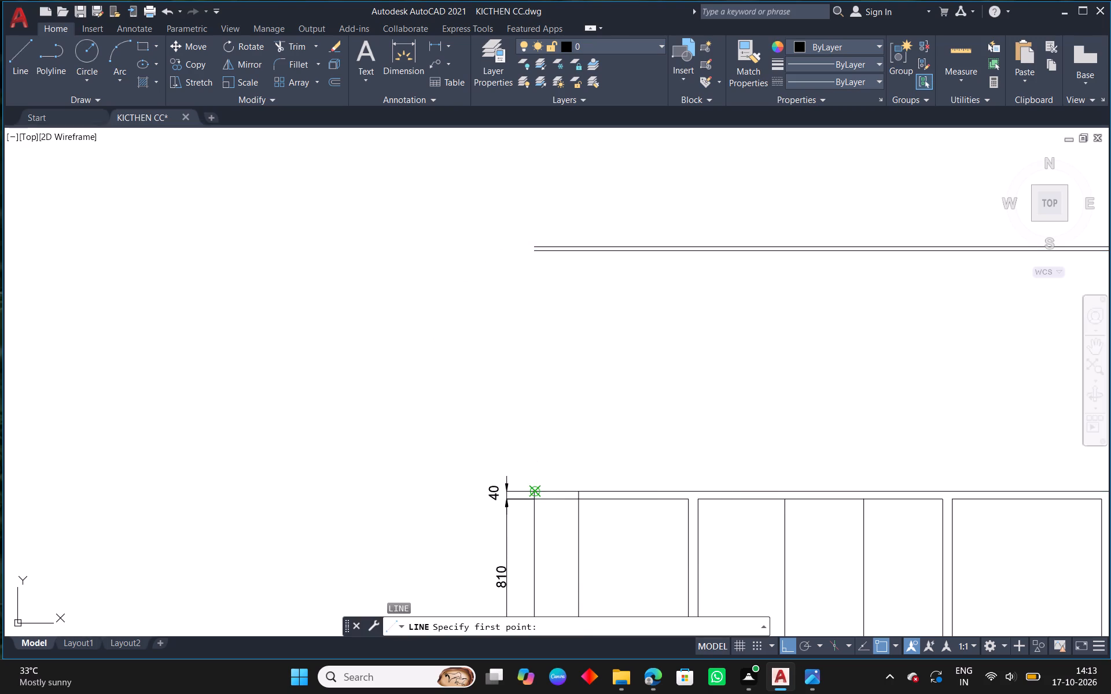
{"action": "left_click", "coordinate": [537, 249]}
{"action": "key", "text": "Escape"}
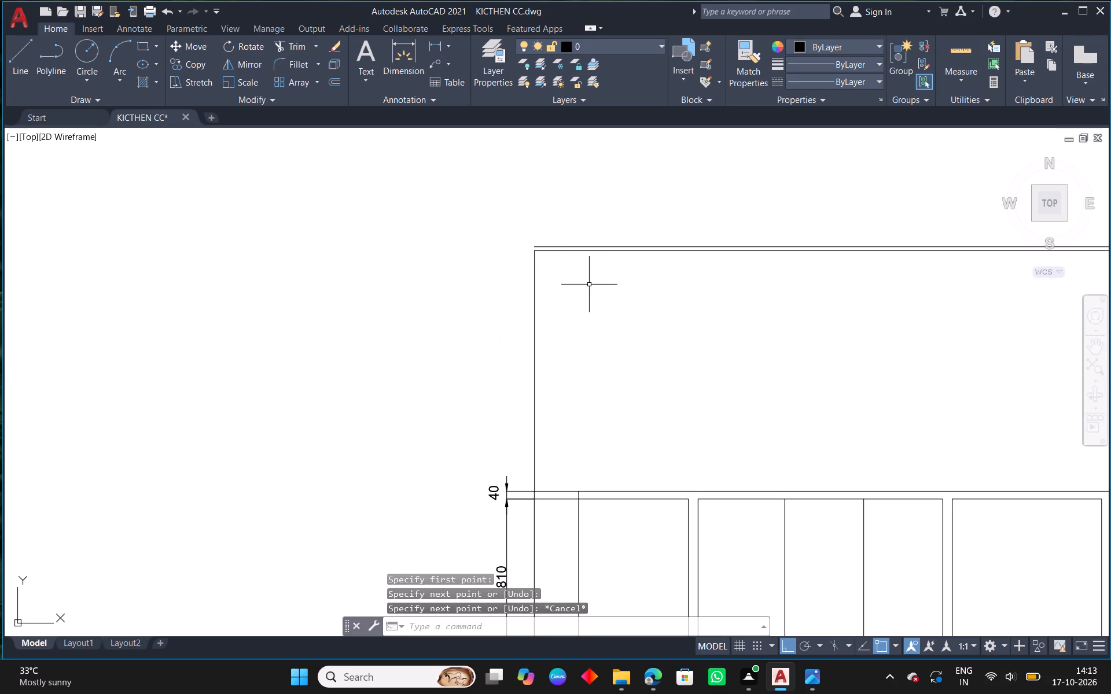
Offset the new vertical line inward by 230 to form the side wall above the countertop.
{"action": "type", "text": "O"}
{"action": "key", "text": "space"}
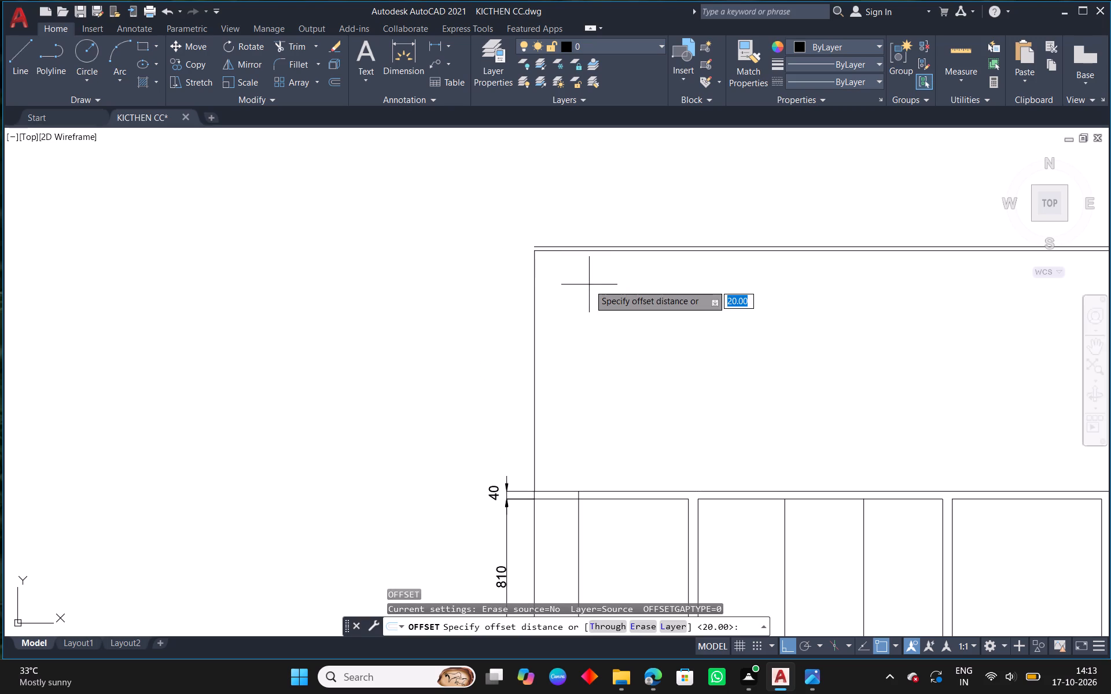
{"action": "key", "text": "2"}
{"action": "key", "text": "3"}
{"action": "key", "text": "0"}
{"action": "key", "text": "Return"}
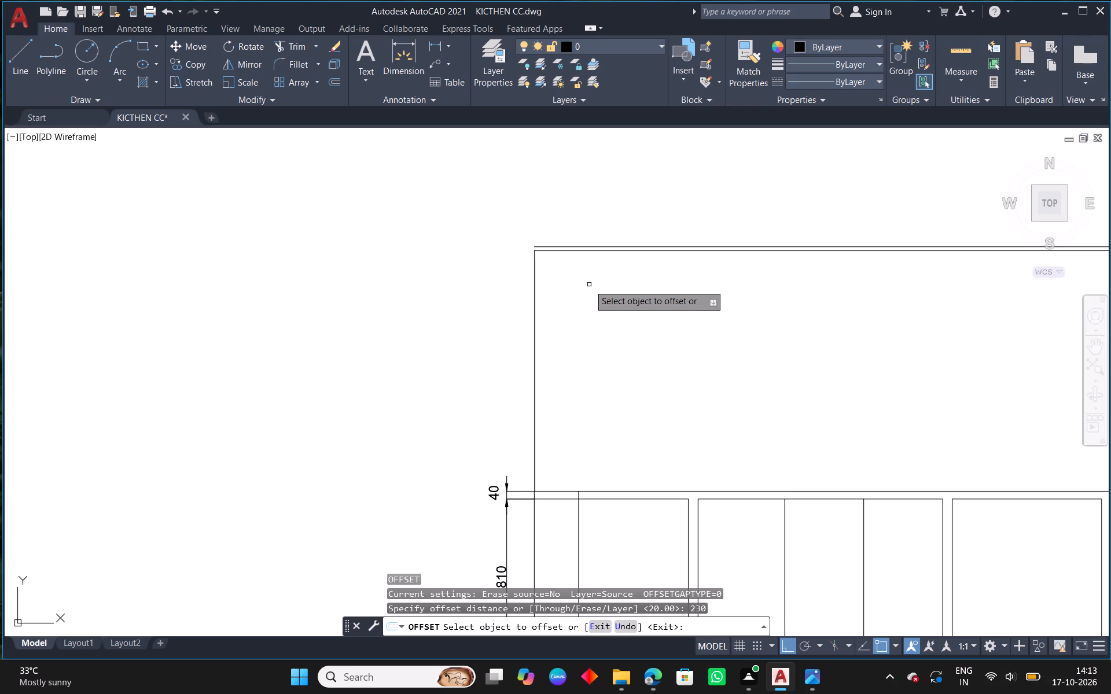
{"action": "left_click", "coordinate": [533, 334]}
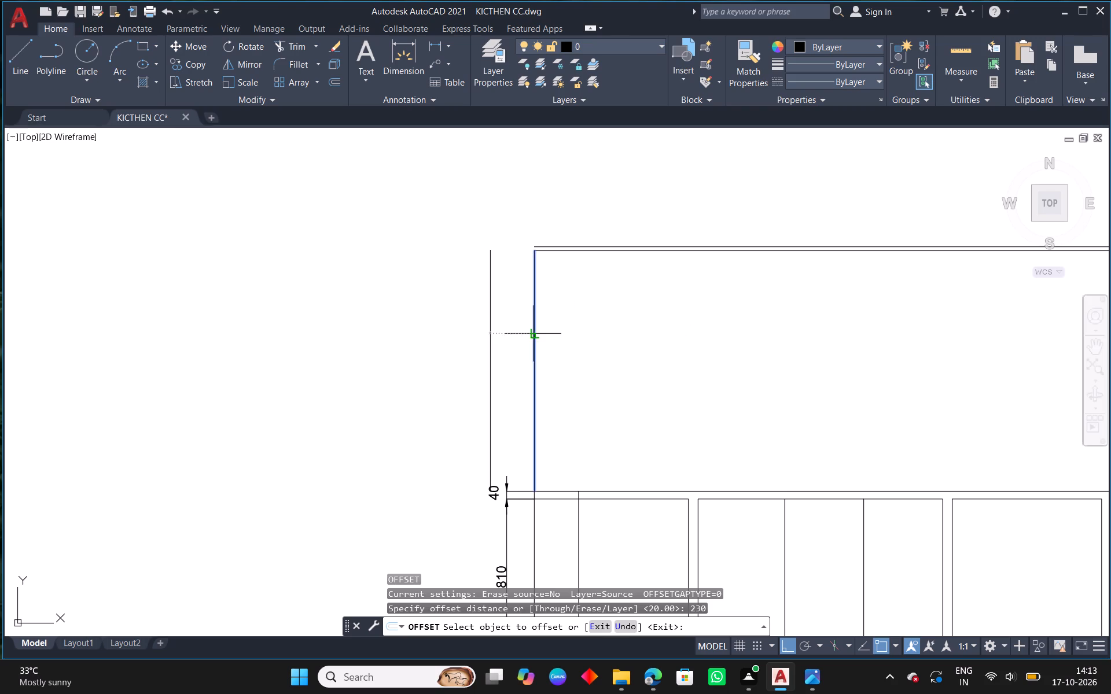
{"action": "scroll", "coordinate": [501, 326], "scroll_direction": "down", "scroll_amount": 1}
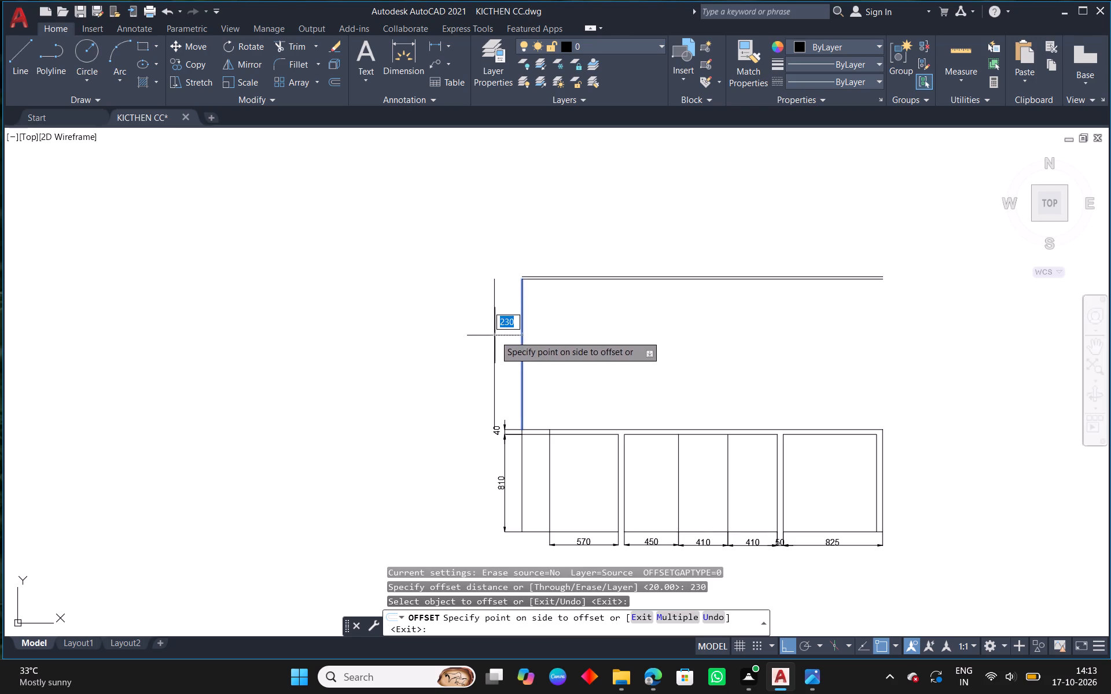
{"action": "middle_click_drag", "start_coordinate": [495, 321], "coordinate": [499, 252]}
{"action": "left_click", "coordinate": [594, 267]}
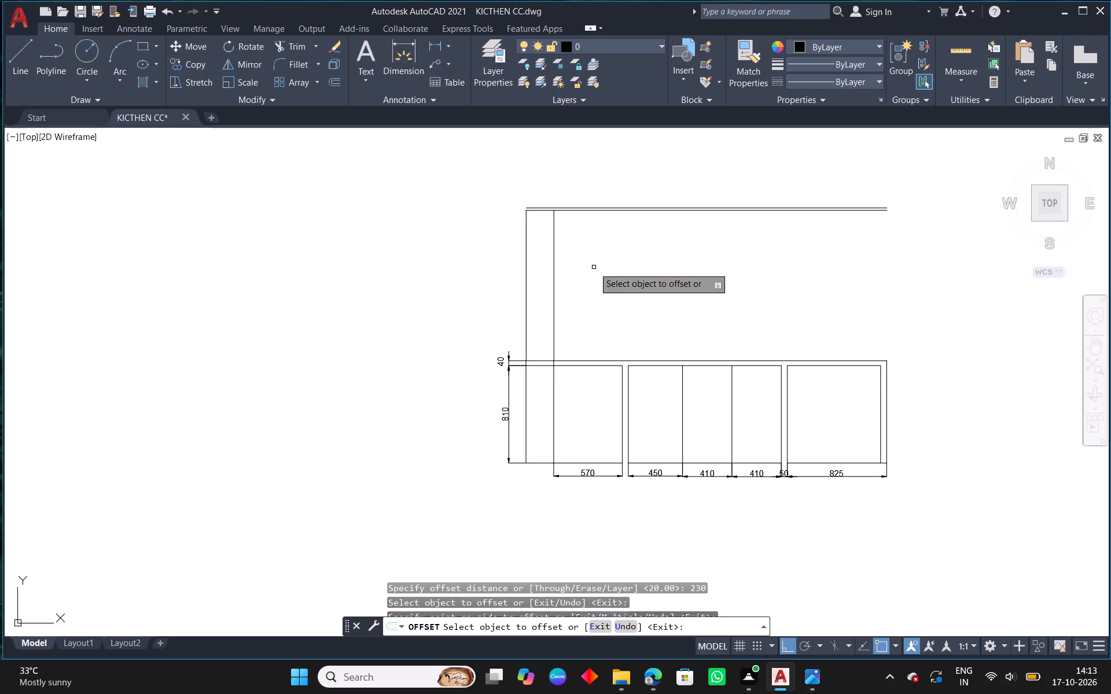
{"action": "right_click", "coordinate": [594, 267]}
{"action": "left_click", "coordinate": [610, 278]}
Fillet the side wall's outer vertical line with the topmost horizontal line at radius 0 to close the upper outer corner.
{"action": "scroll", "coordinate": [517, 383], "scroll_direction": "up", "scroll_amount": 1}
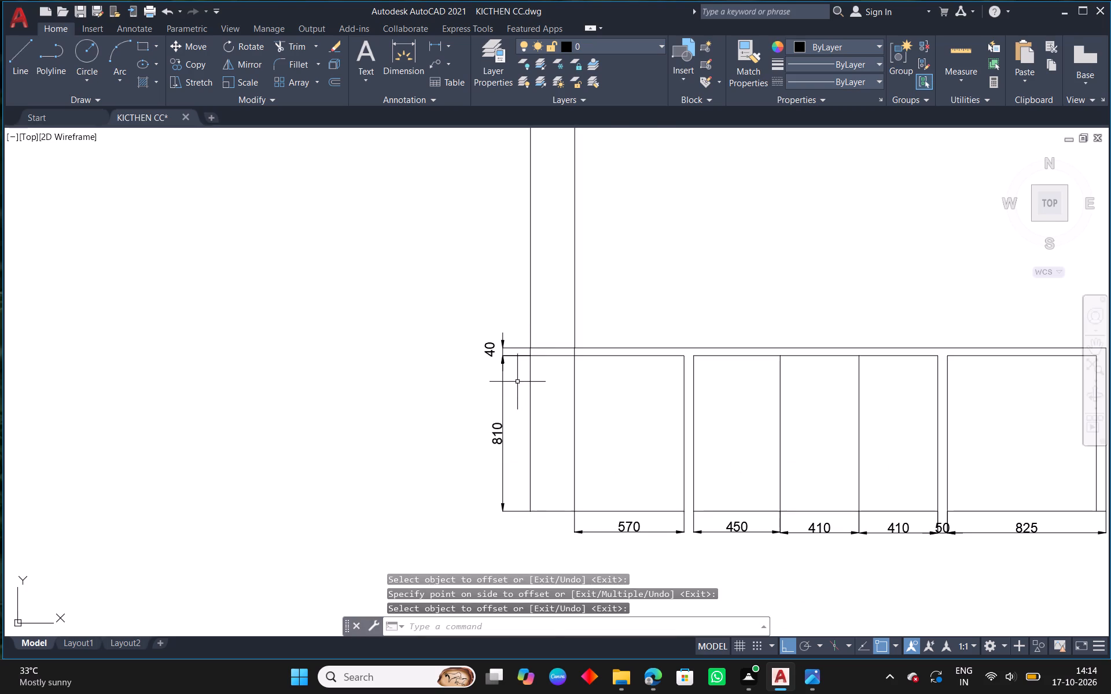
{"action": "middle_click_drag", "start_coordinate": [539, 339], "coordinate": [528, 488]}
{"action": "scroll", "coordinate": [542, 335], "scroll_direction": "up", "scroll_amount": 1}
{"action": "right_click", "coordinate": [543, 334]}
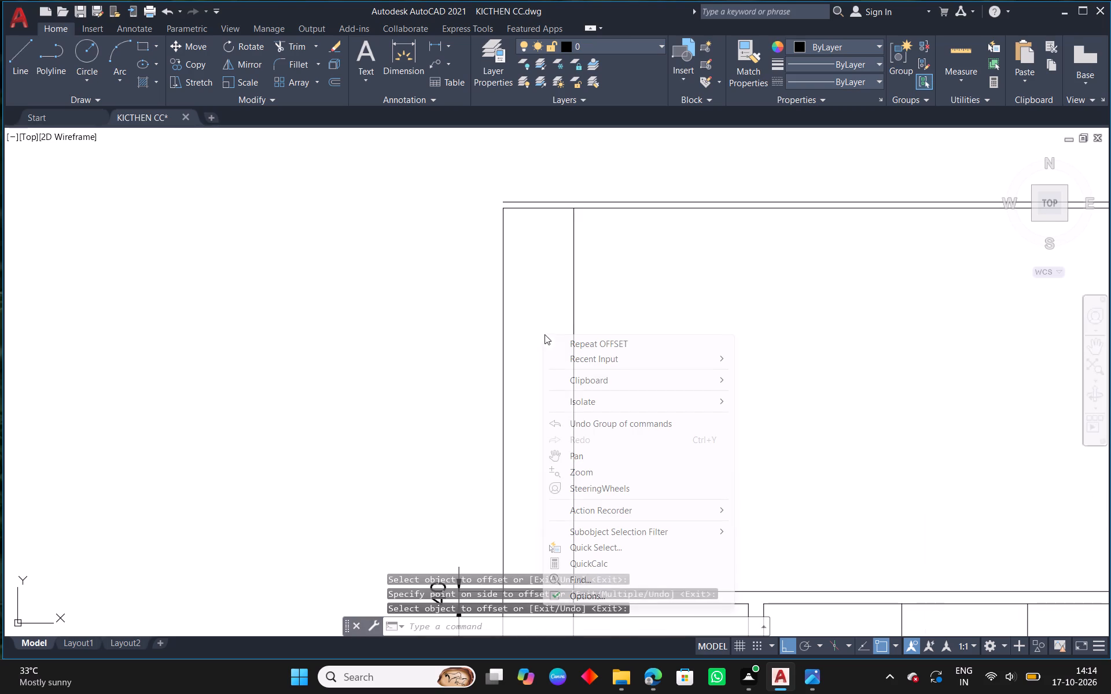
{"action": "left_click", "coordinate": [597, 357]}
{"action": "left_click", "coordinate": [785, 387]}
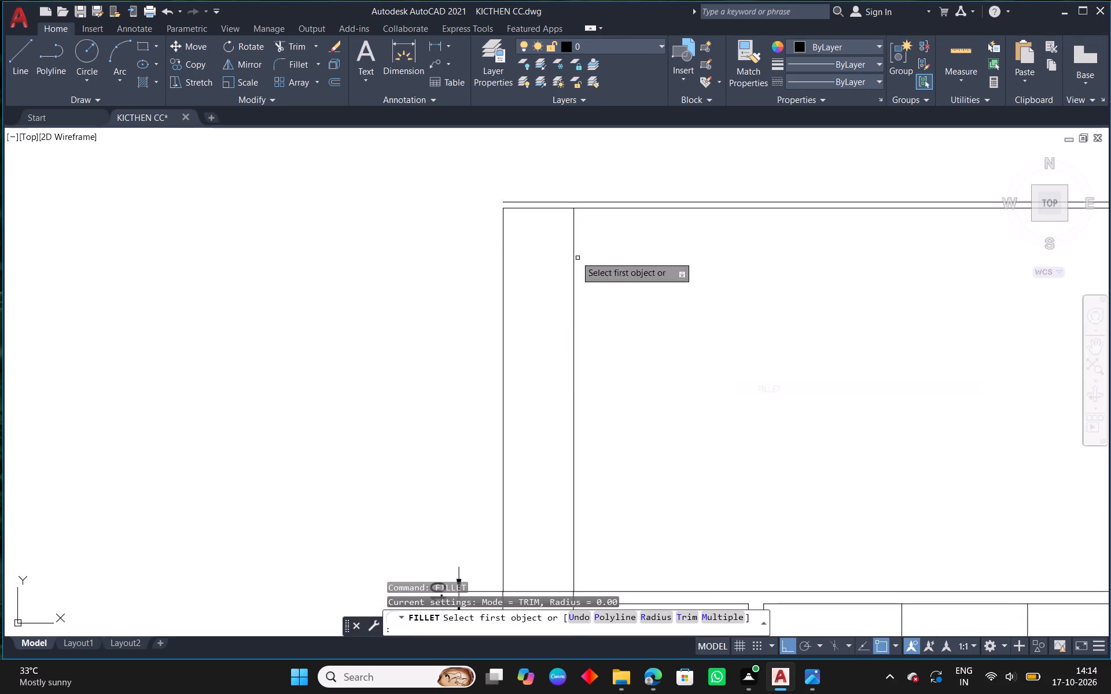
{"action": "left_click", "coordinate": [505, 216]}
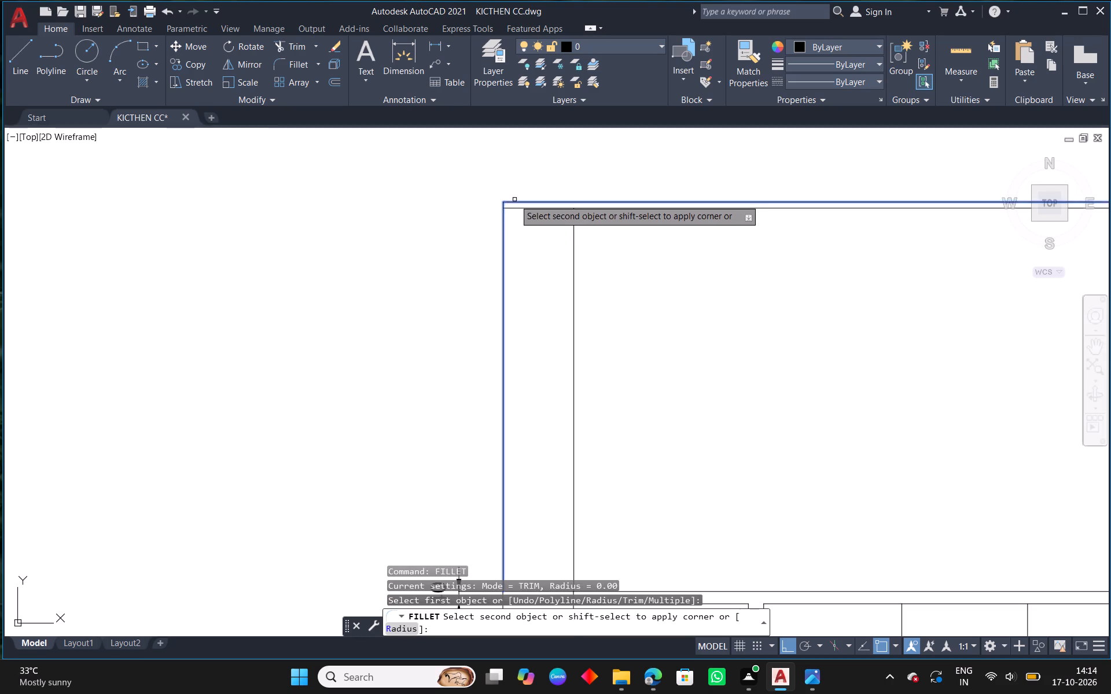
{"action": "left_click", "coordinate": [514, 202]}
{"action": "scroll", "coordinate": [558, 249], "scroll_direction": "down", "scroll_amount": 3}
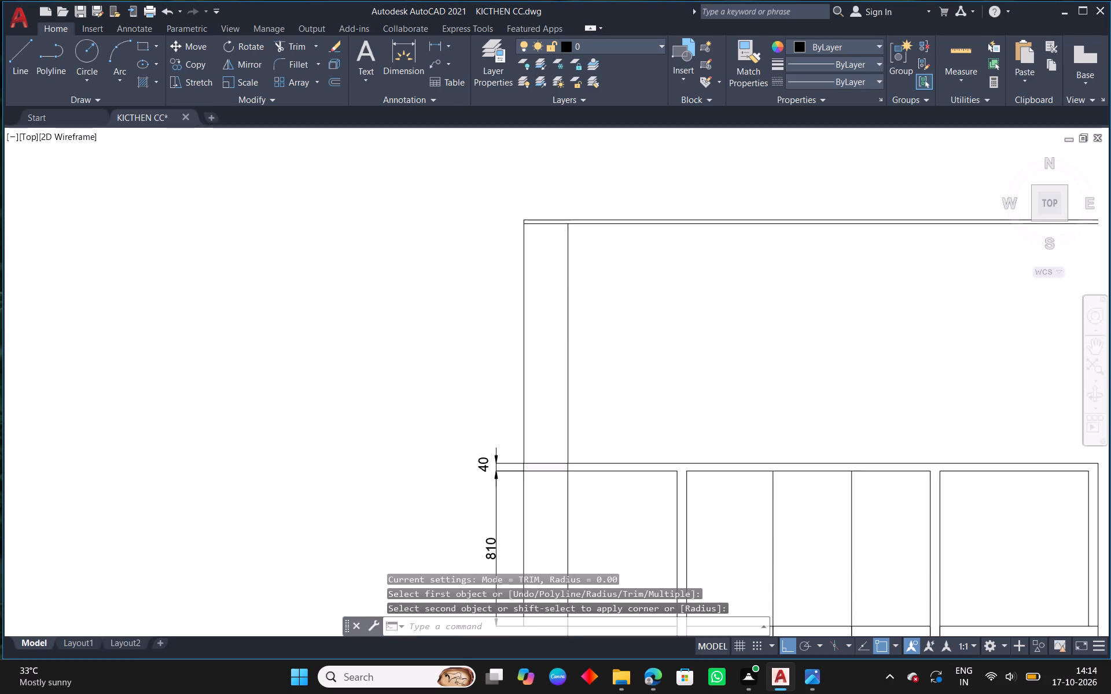
{"action": "middle_click_drag", "start_coordinate": [627, 268], "coordinate": [476, 523]}
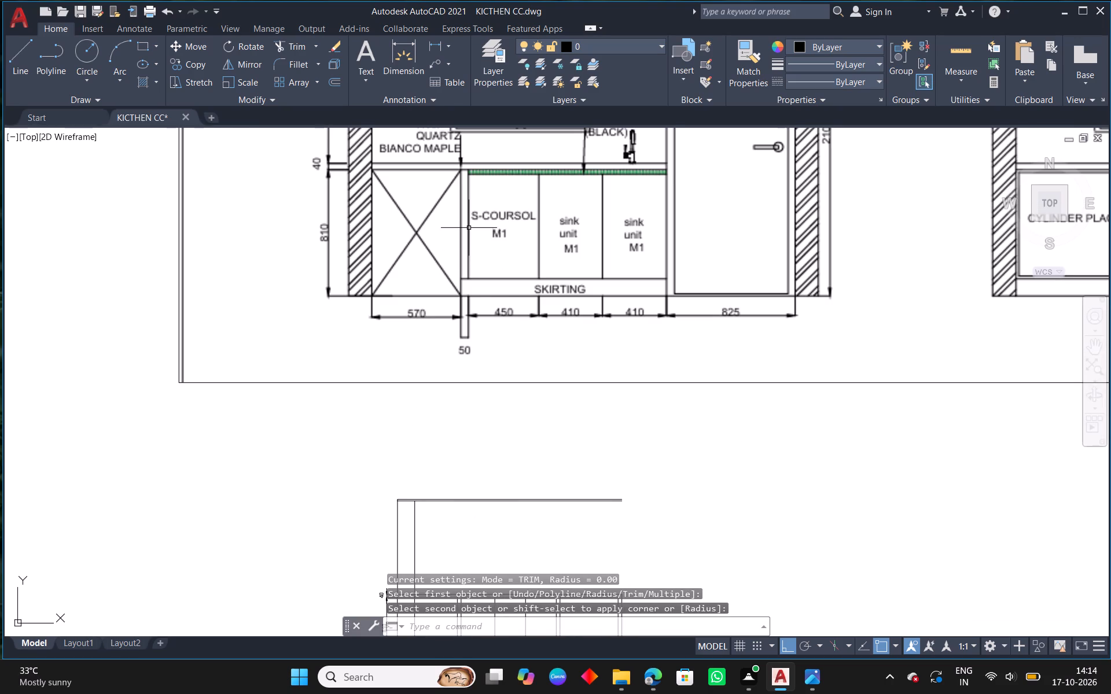
Examine the loft zone's height and widths in the reference outer elevation and compare it with the redrawn elevation.
{"action": "scroll", "coordinate": [472, 219], "scroll_direction": "down", "scroll_amount": 3}
{"action": "scroll", "coordinate": [446, 131], "scroll_direction": "up", "scroll_amount": 1}
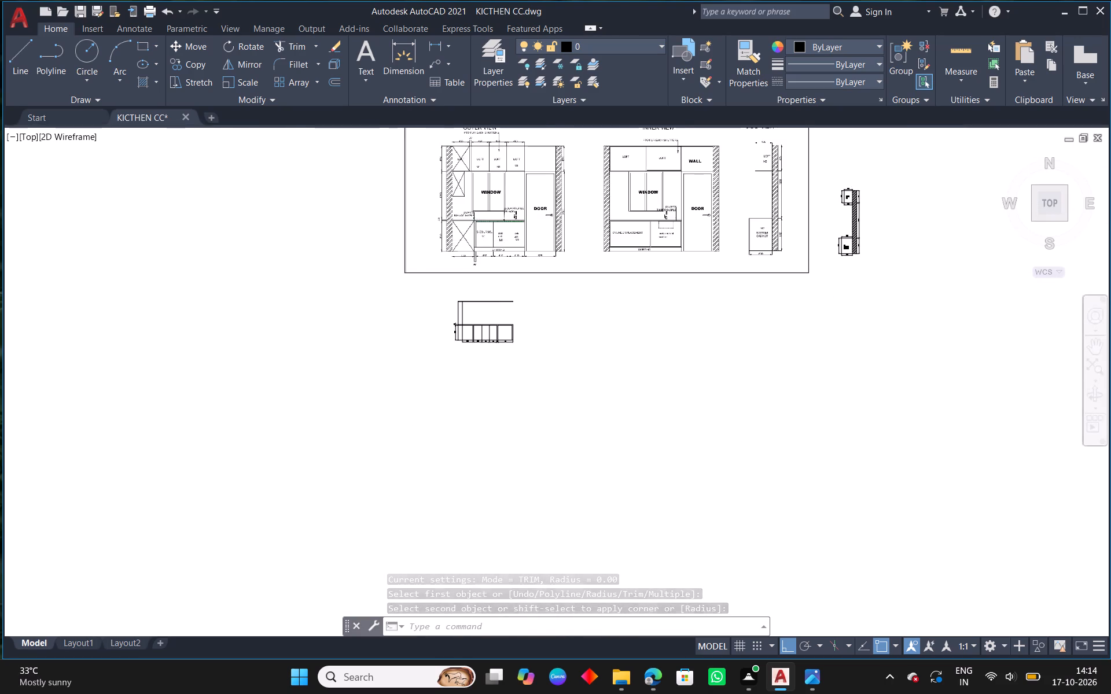
{"action": "scroll", "coordinate": [446, 131], "scroll_direction": "up", "scroll_amount": 1}
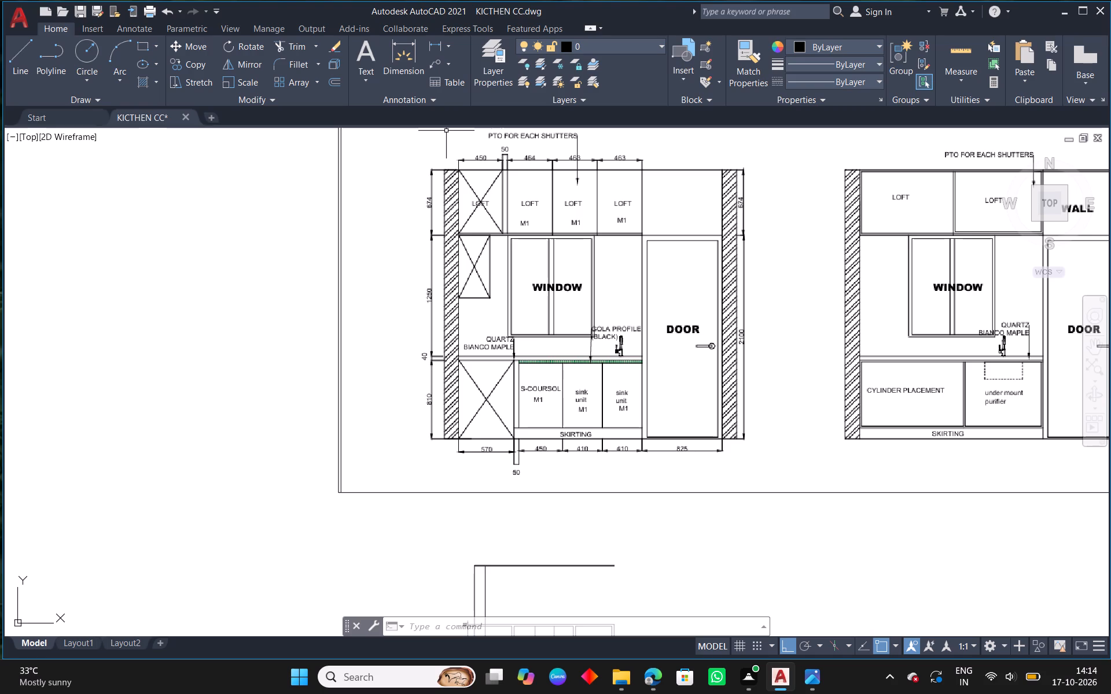
{"action": "middle_click_drag", "start_coordinate": [609, 506], "coordinate": [685, 388]}
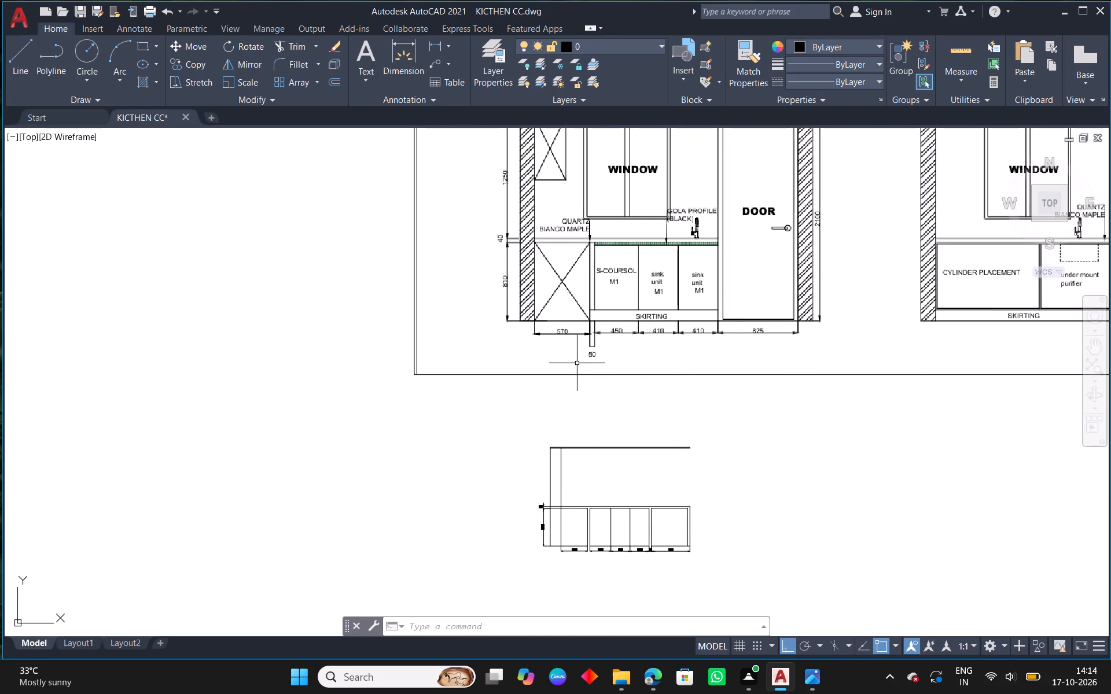
{"action": "middle_click_drag", "start_coordinate": [577, 361], "coordinate": [533, 573]}
{"action": "scroll", "coordinate": [457, 304], "scroll_direction": "up", "scroll_amount": 3}
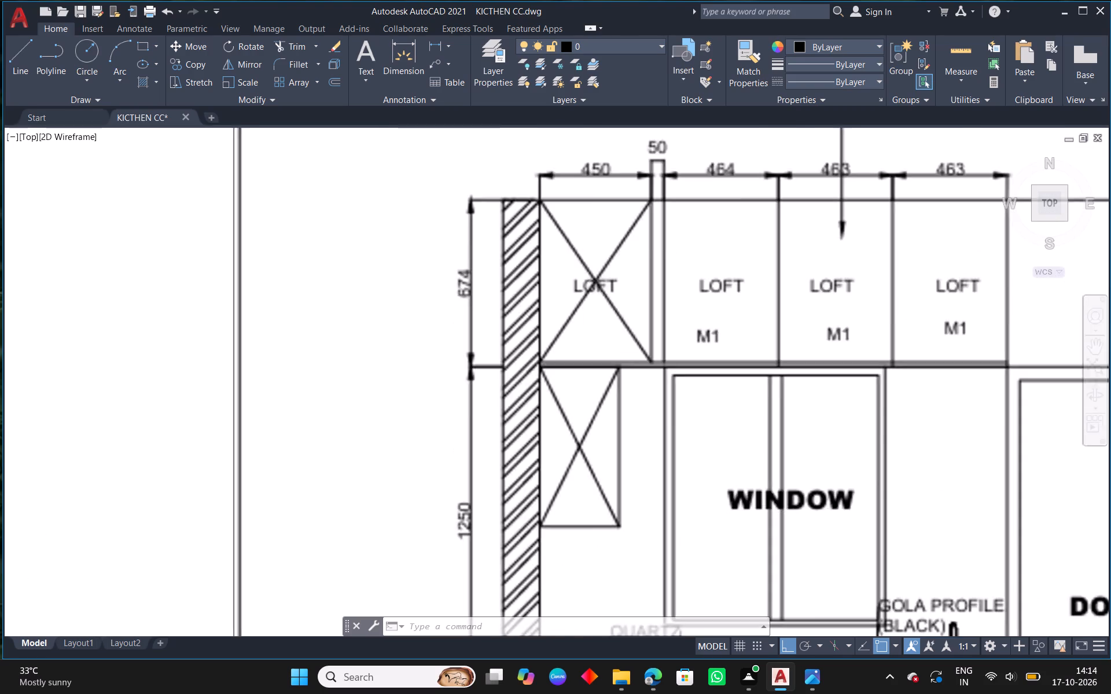
{"action": "scroll", "coordinate": [457, 303], "scroll_direction": "down", "scroll_amount": 5}
{"action": "middle_click_drag", "start_coordinate": [613, 452], "coordinate": [618, 180]}
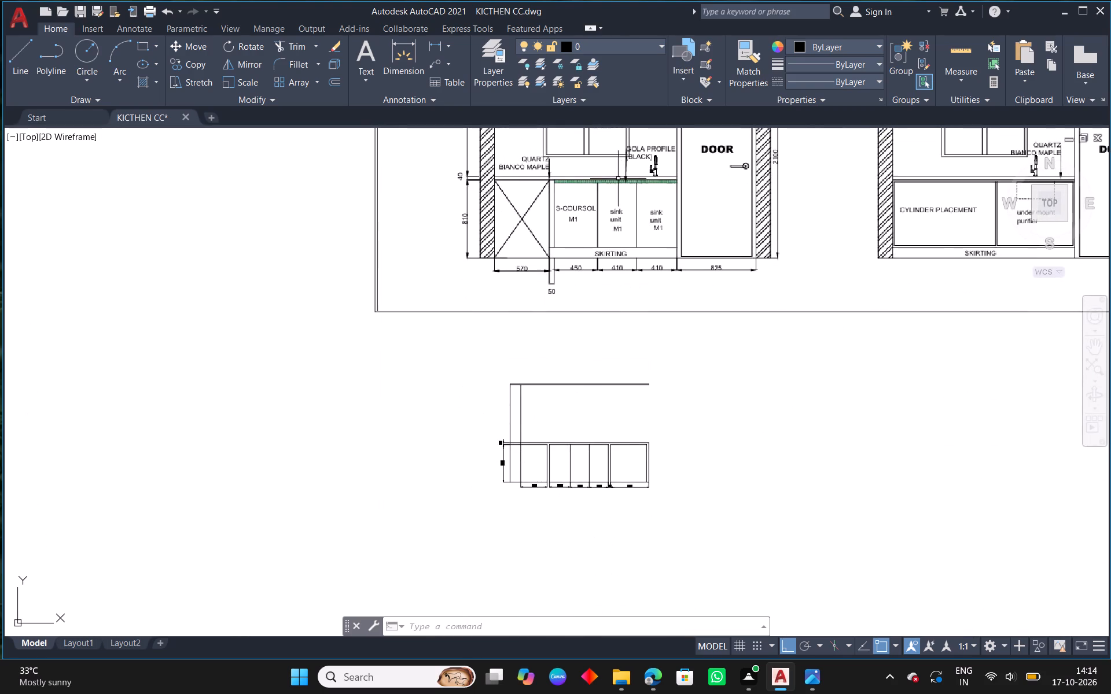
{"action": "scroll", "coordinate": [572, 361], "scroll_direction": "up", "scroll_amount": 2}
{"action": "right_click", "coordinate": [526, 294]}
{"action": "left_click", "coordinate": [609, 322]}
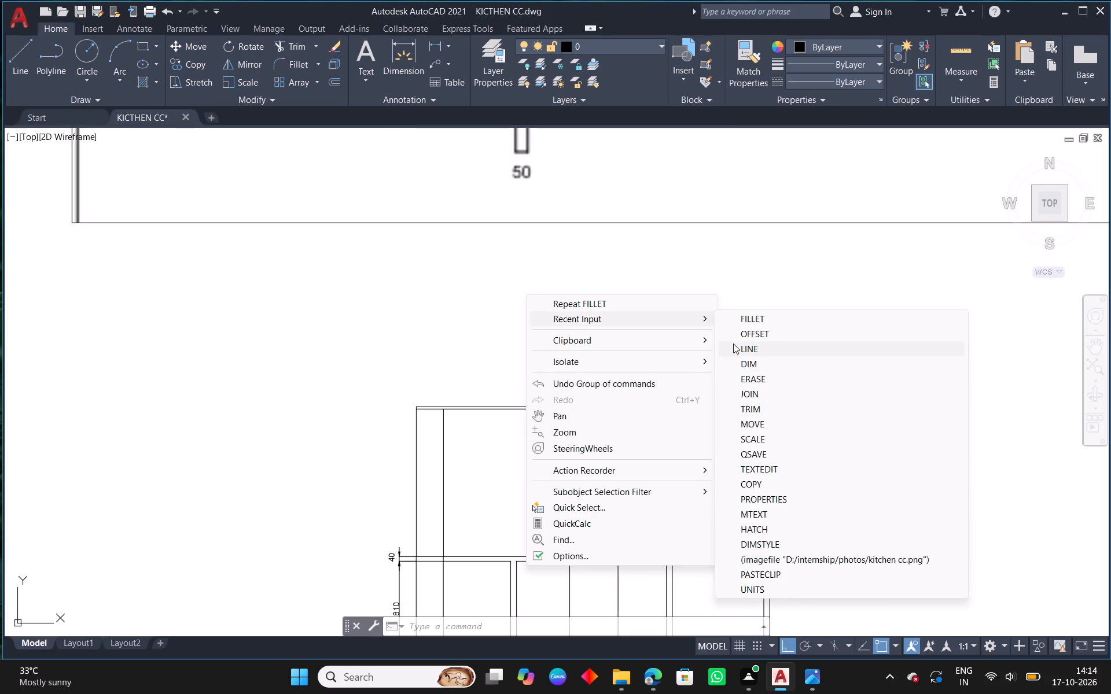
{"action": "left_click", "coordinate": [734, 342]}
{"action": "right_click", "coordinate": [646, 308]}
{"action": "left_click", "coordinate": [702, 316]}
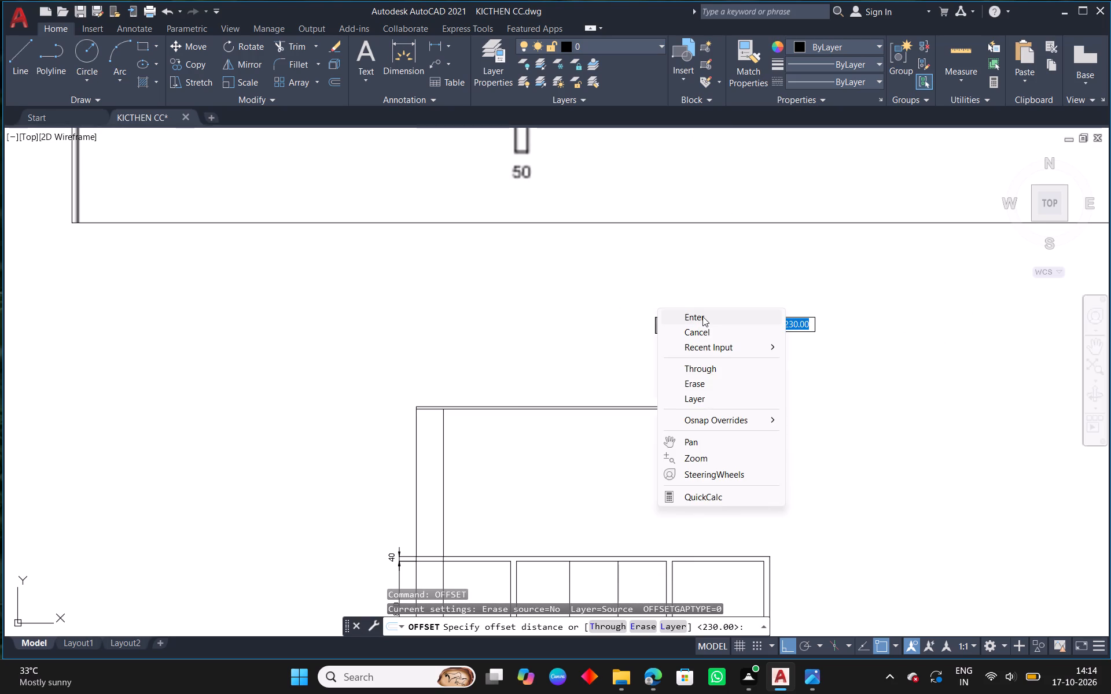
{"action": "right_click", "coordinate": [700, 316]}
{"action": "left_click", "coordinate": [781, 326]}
Offset the upper of the two horizontal lines above the countertop upward by 674 for the top of the loft zone.
{"action": "right_click", "coordinate": [596, 279]}
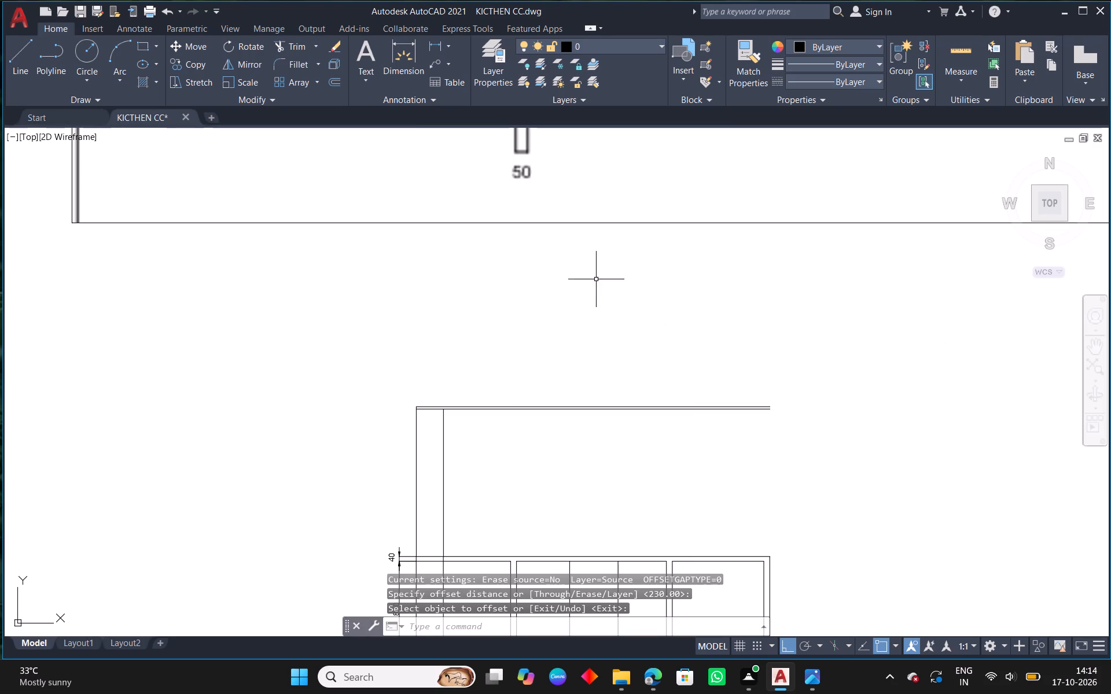
{"action": "left_click", "coordinate": [665, 288]}
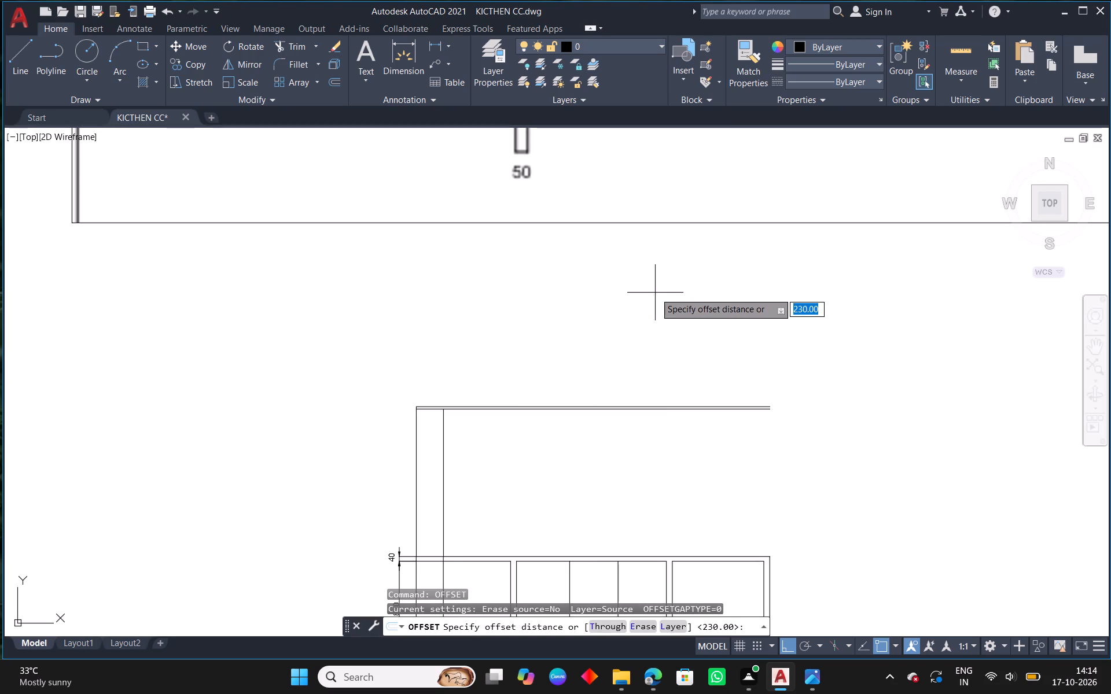
{"action": "type", "text": "67"}
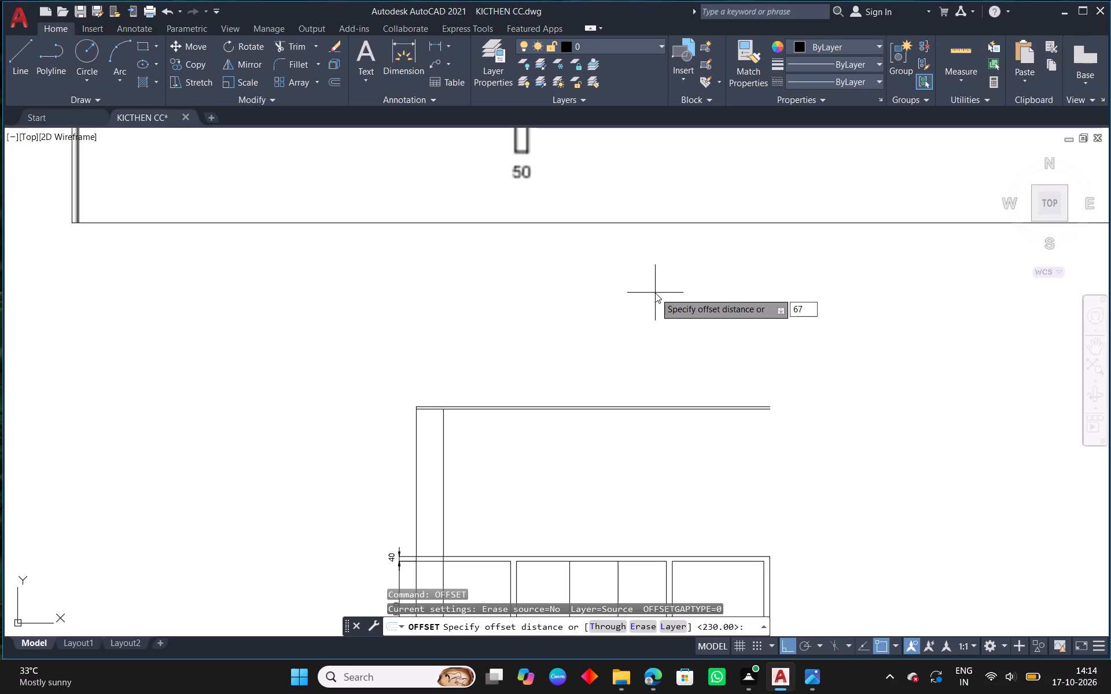
{"action": "key", "text": "4"}
{"action": "key", "text": "Return"}
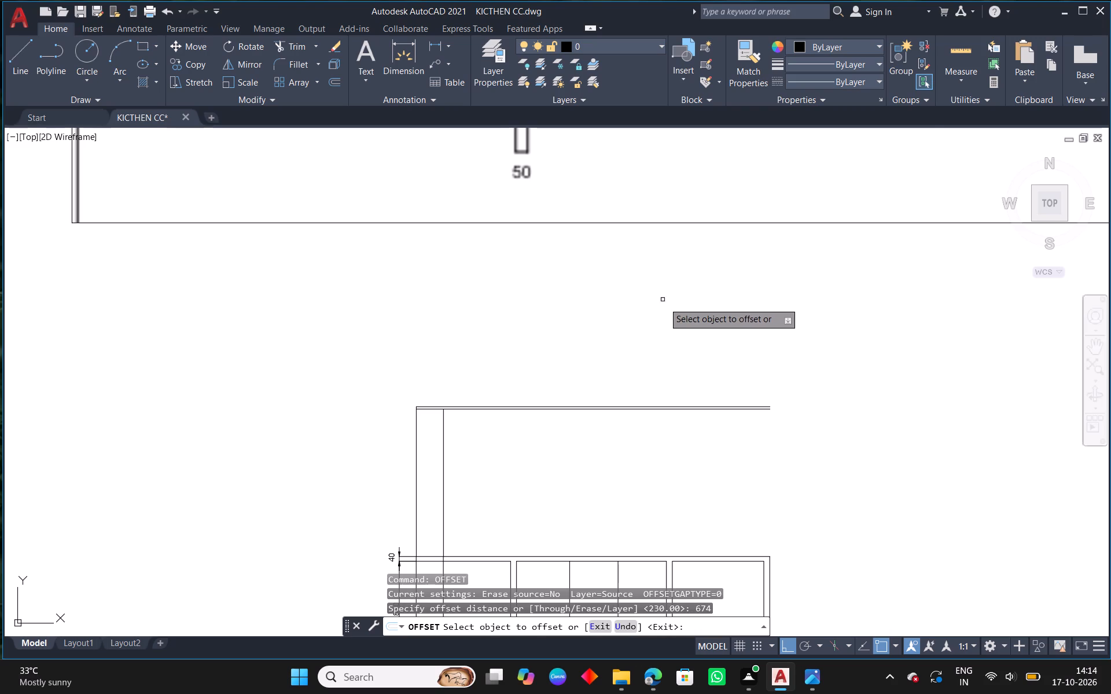
{"action": "scroll", "coordinate": [663, 309], "scroll_direction": "down", "scroll_amount": 5}
{"action": "scroll", "coordinate": [598, 220], "scroll_direction": "up", "scroll_amount": 2}
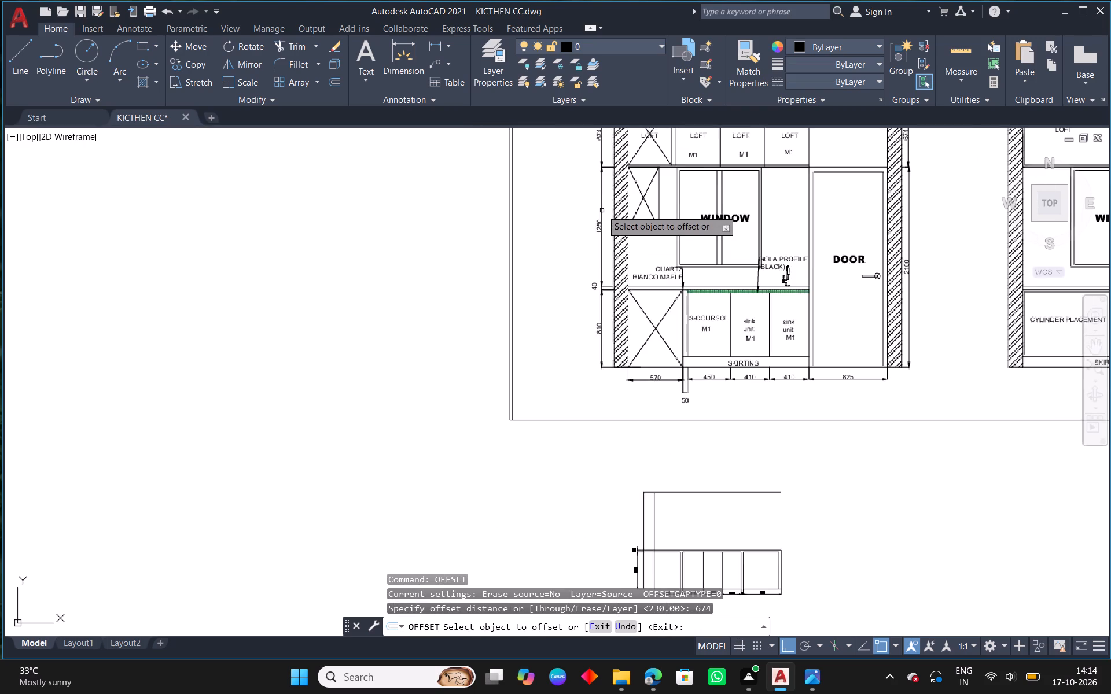
{"action": "middle_click_drag", "start_coordinate": [602, 209], "coordinate": [598, 336]}
{"action": "middle_click_drag", "start_coordinate": [725, 409], "coordinate": [629, 192]}
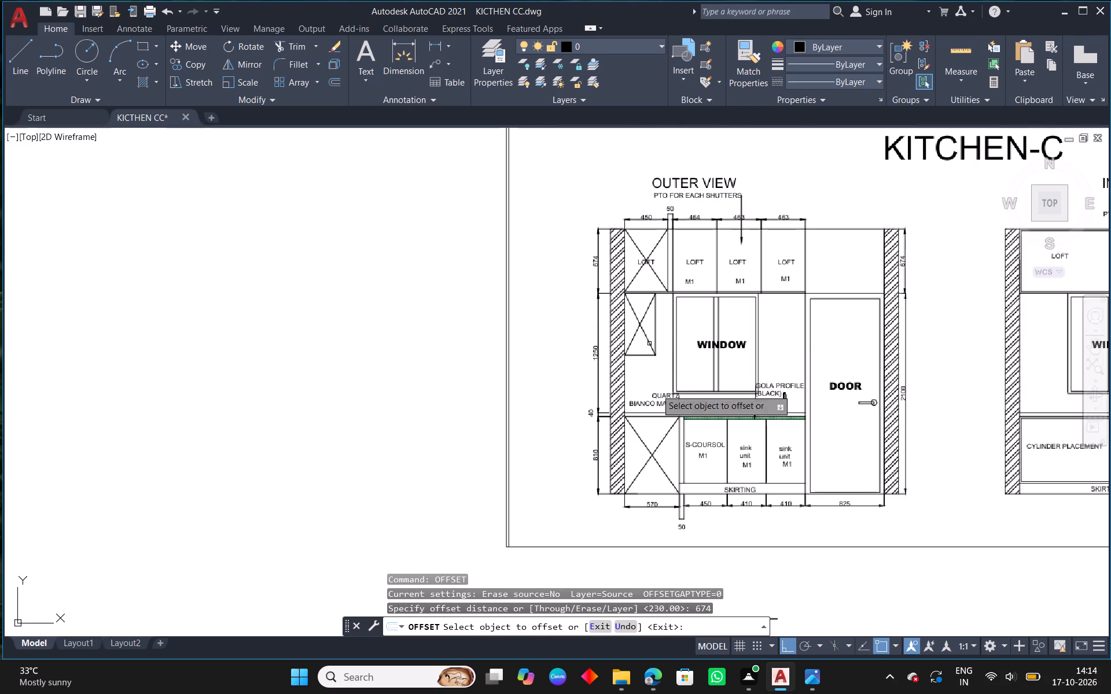
{"action": "middle_click_drag", "start_coordinate": [689, 527], "coordinate": [599, 253]}
{"action": "scroll", "coordinate": [565, 365], "scroll_direction": "up", "scroll_amount": 2}
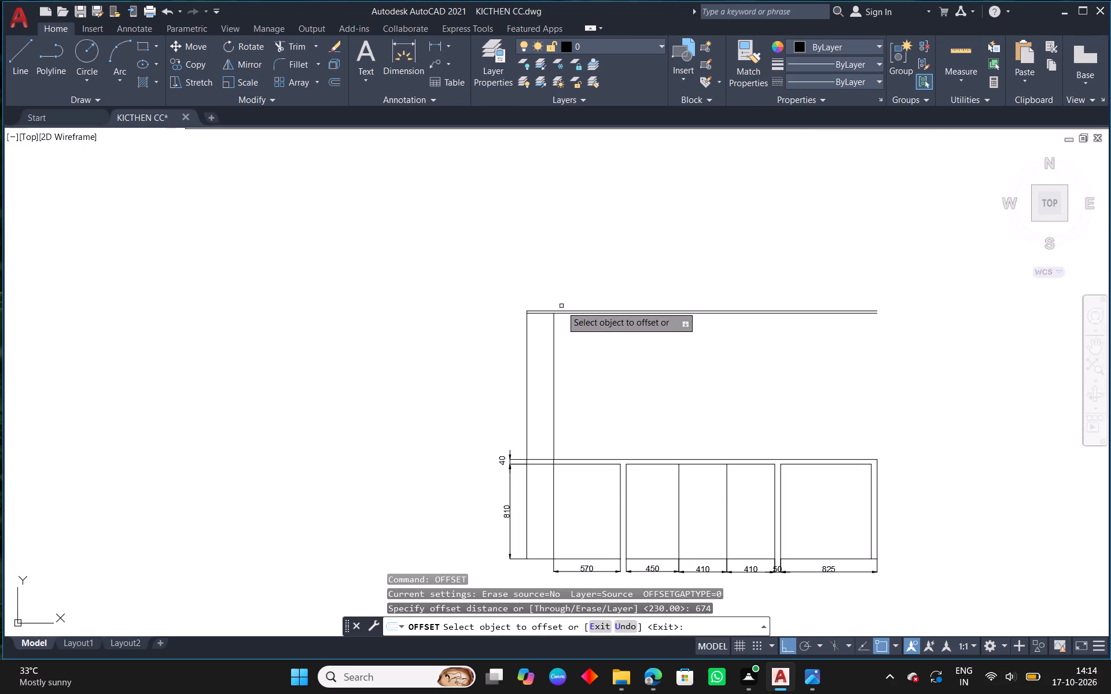
{"action": "left_click", "coordinate": [563, 310]}
{"action": "left_click", "coordinate": [563, 271]}
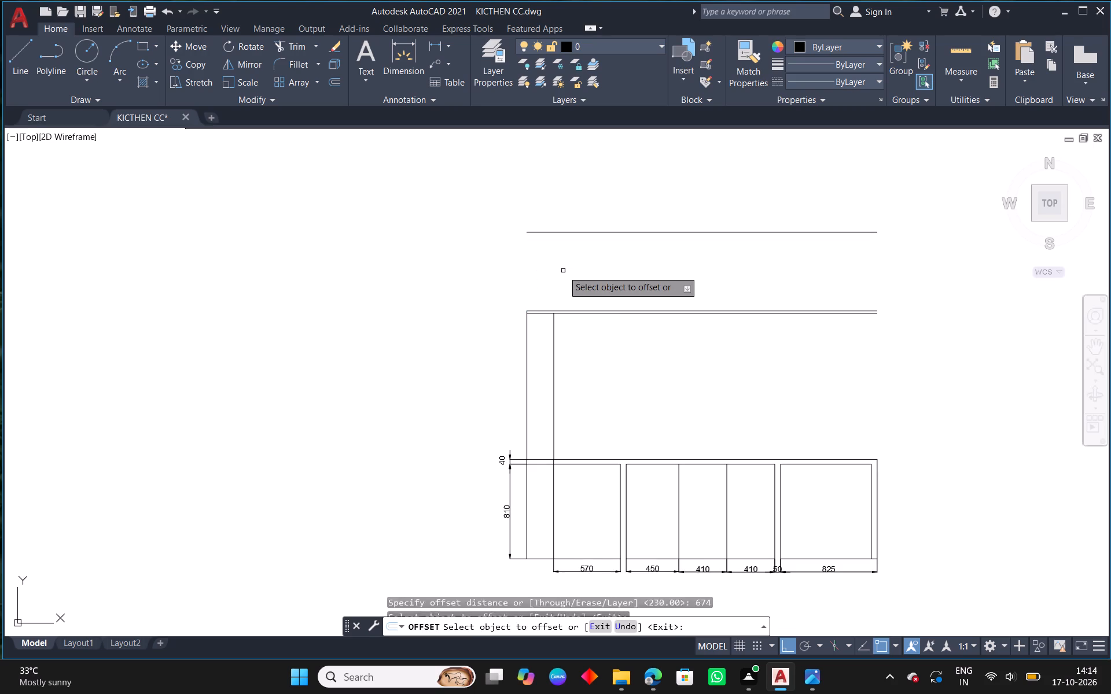
{"action": "right_click", "coordinate": [563, 271]}
{"action": "left_click", "coordinate": [610, 279]}
Draw a vertical line from the side wall's upper outer corner up to the outer end of the new loft top line.
{"action": "scroll", "coordinate": [571, 408], "scroll_direction": "down", "scroll_amount": 4}
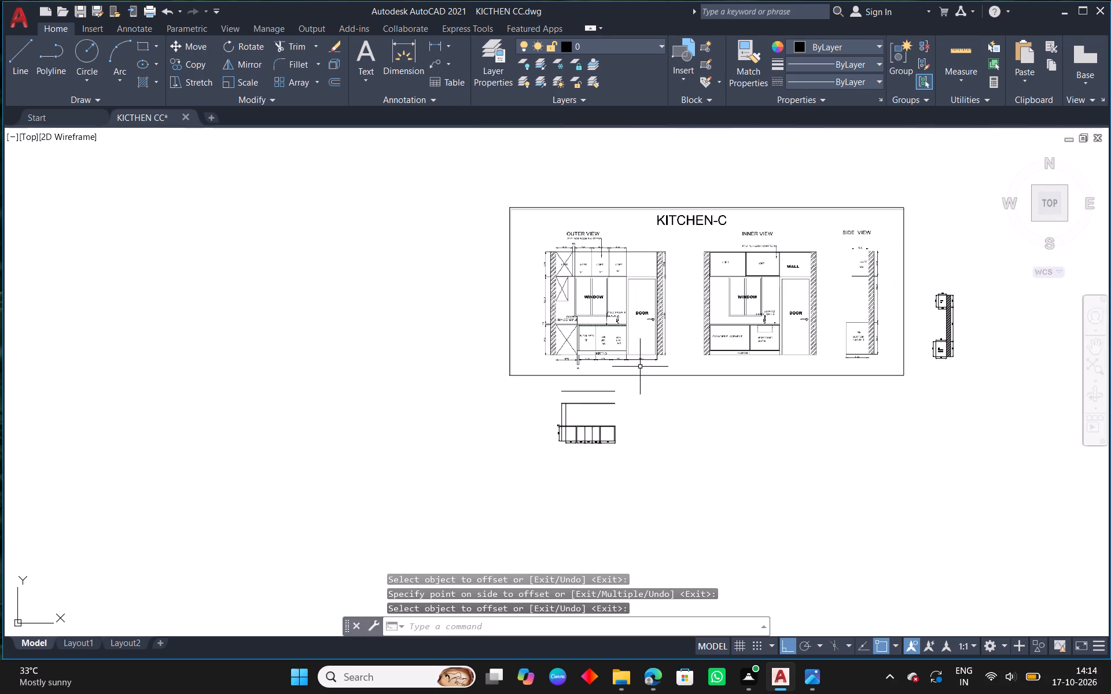
{"action": "scroll", "coordinate": [580, 272], "scroll_direction": "up", "scroll_amount": 2}
{"action": "middle_click_drag", "start_coordinate": [606, 515], "coordinate": [515, 268]}
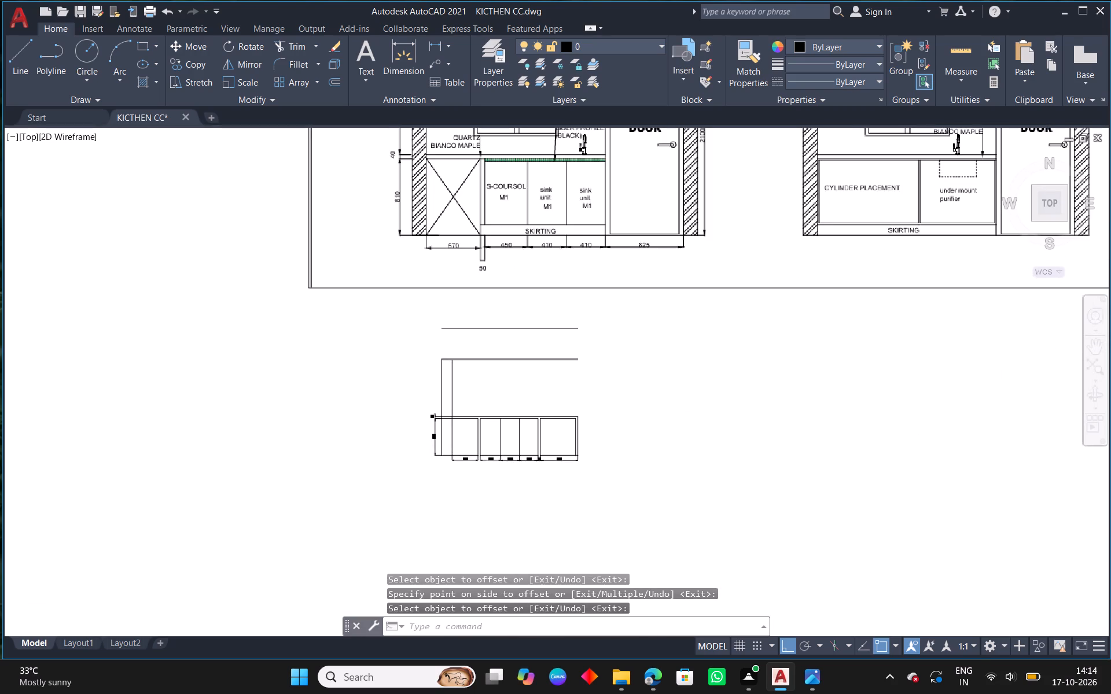
{"action": "scroll", "coordinate": [436, 394], "scroll_direction": "up", "scroll_amount": 2}
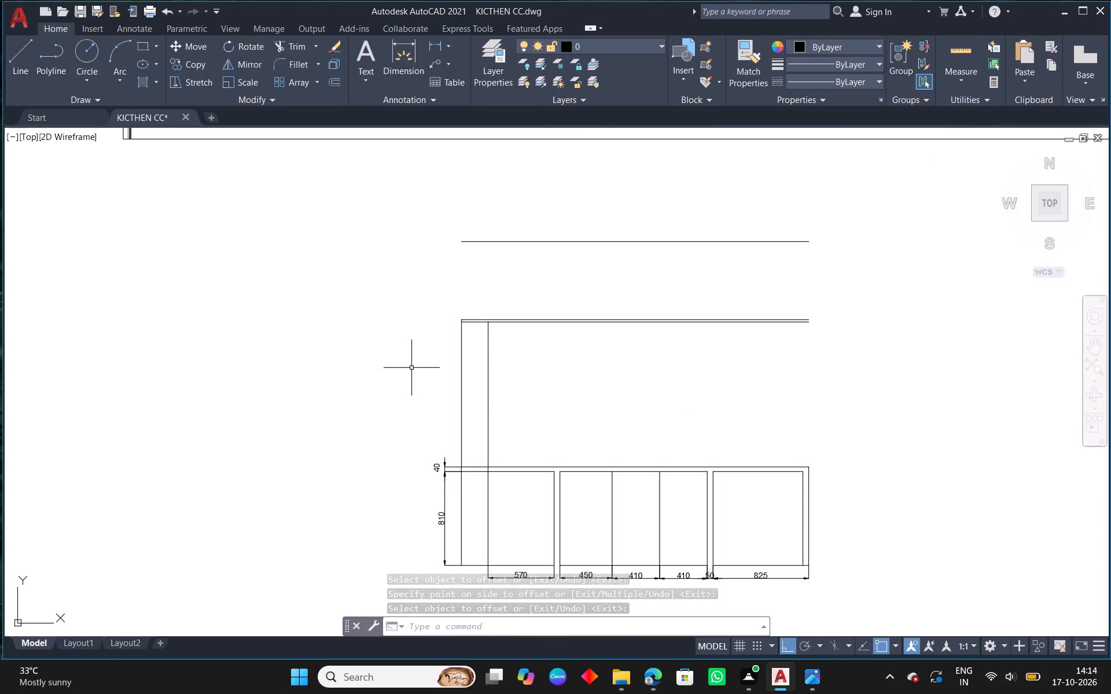
{"action": "type", "text": "L"}
{"action": "key", "text": "space"}
{"action": "scroll", "coordinate": [488, 317], "scroll_direction": "up", "scroll_amount": 2}
{"action": "middle_click_drag", "start_coordinate": [433, 296], "coordinate": [444, 334]}
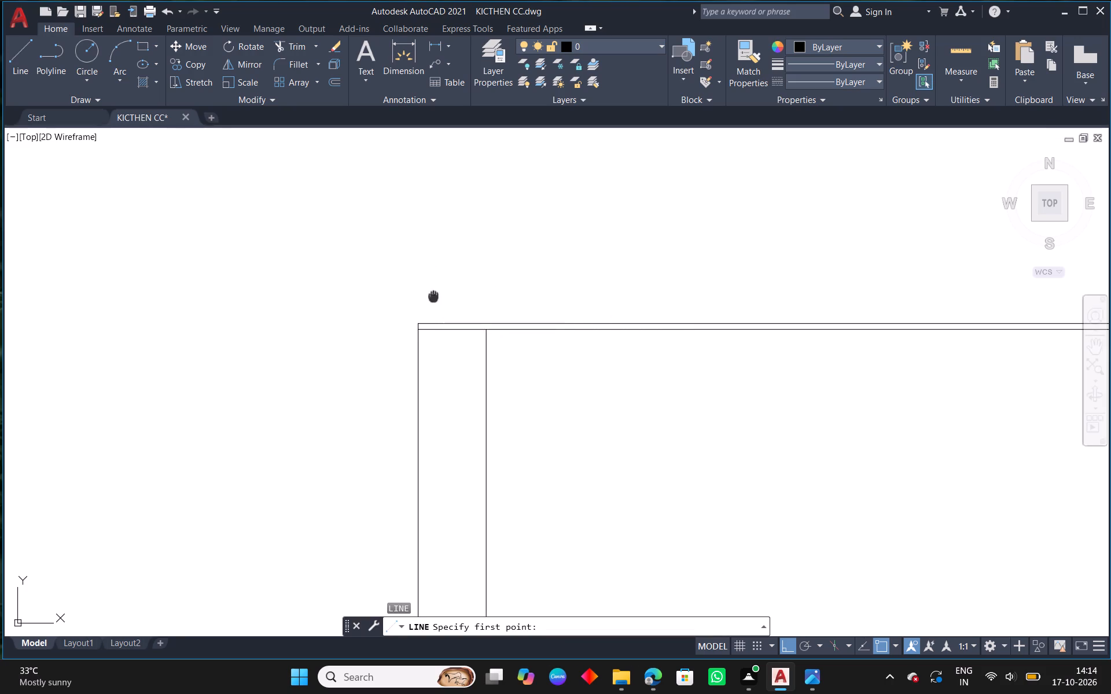
{"action": "middle_click_drag", "start_coordinate": [444, 334], "coordinate": [466, 378]}
{"action": "left_click", "coordinate": [451, 403]}
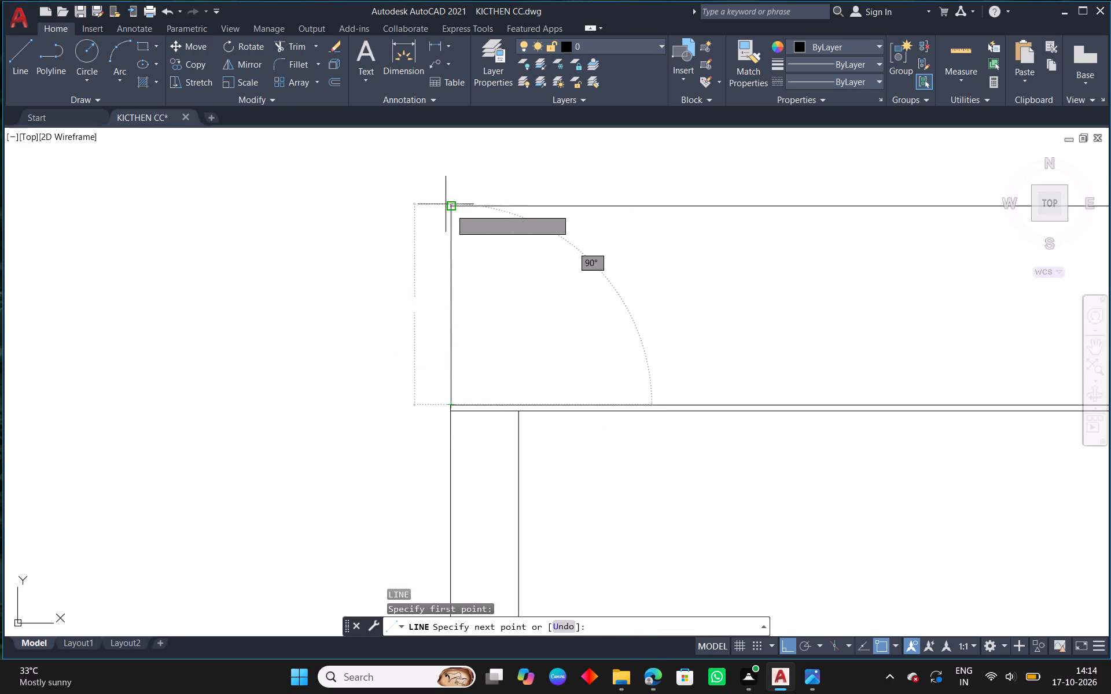
{"action": "left_click", "coordinate": [451, 202]}
{"action": "right_click", "coordinate": [451, 202]}
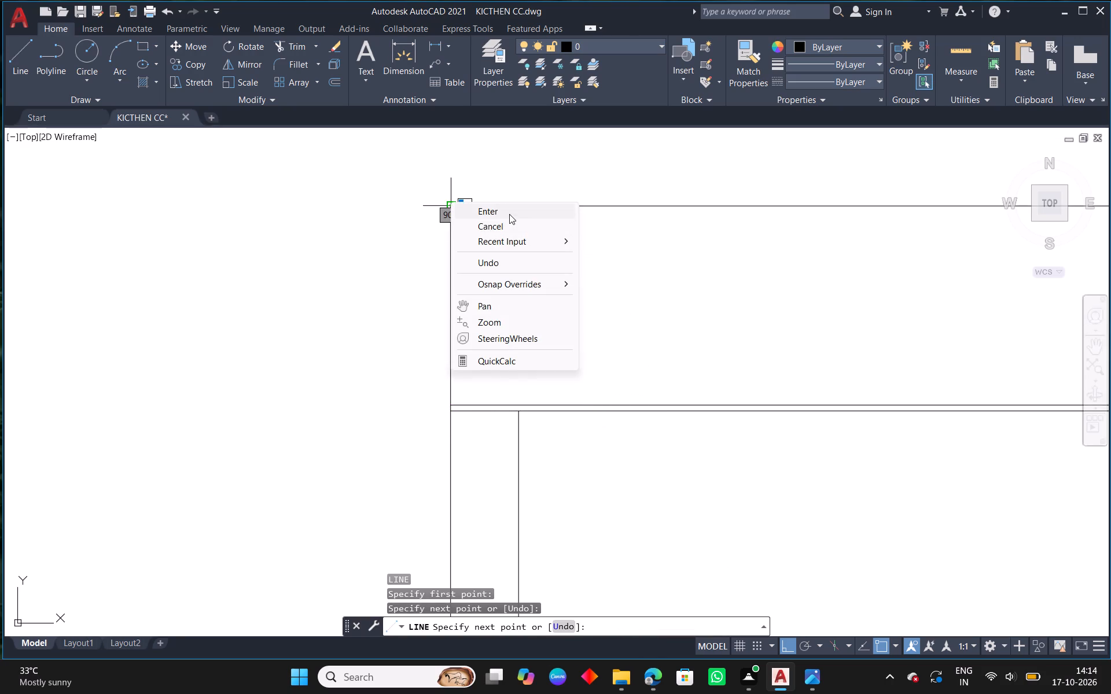
{"action": "left_click", "coordinate": [510, 214]}
Offset the loft zone's outer vertical line inward by 230 to continue the side wall.
{"action": "type", "text": "O"}
{"action": "key", "text": "space"}
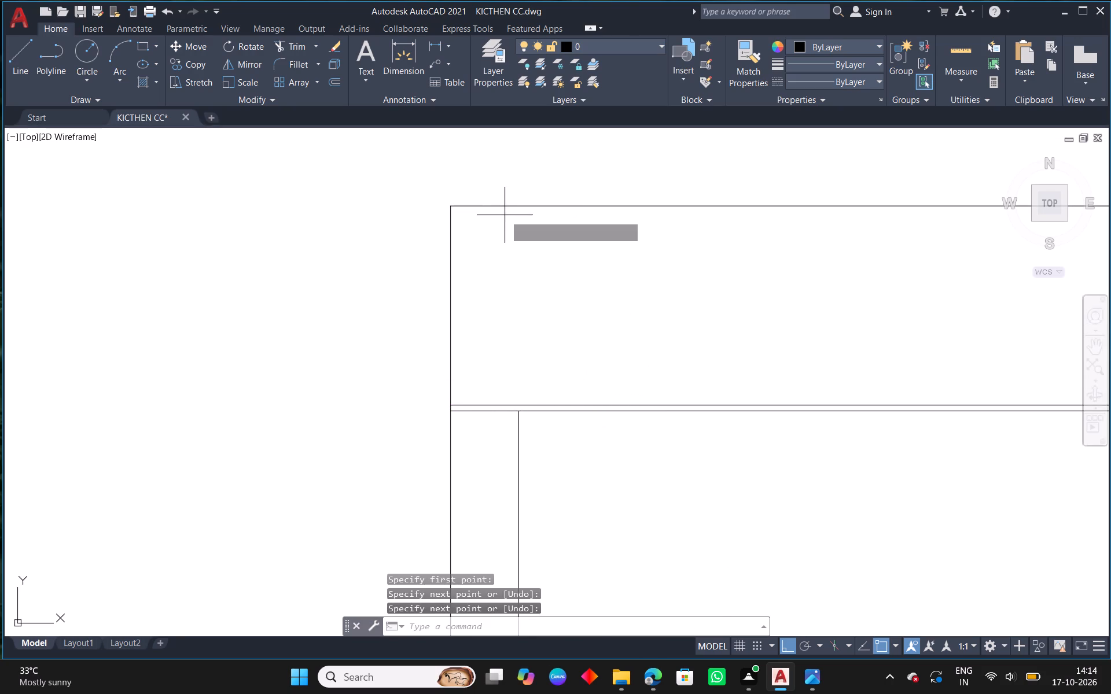
{"action": "type", "text": "230"}
{"action": "key", "text": "Return"}
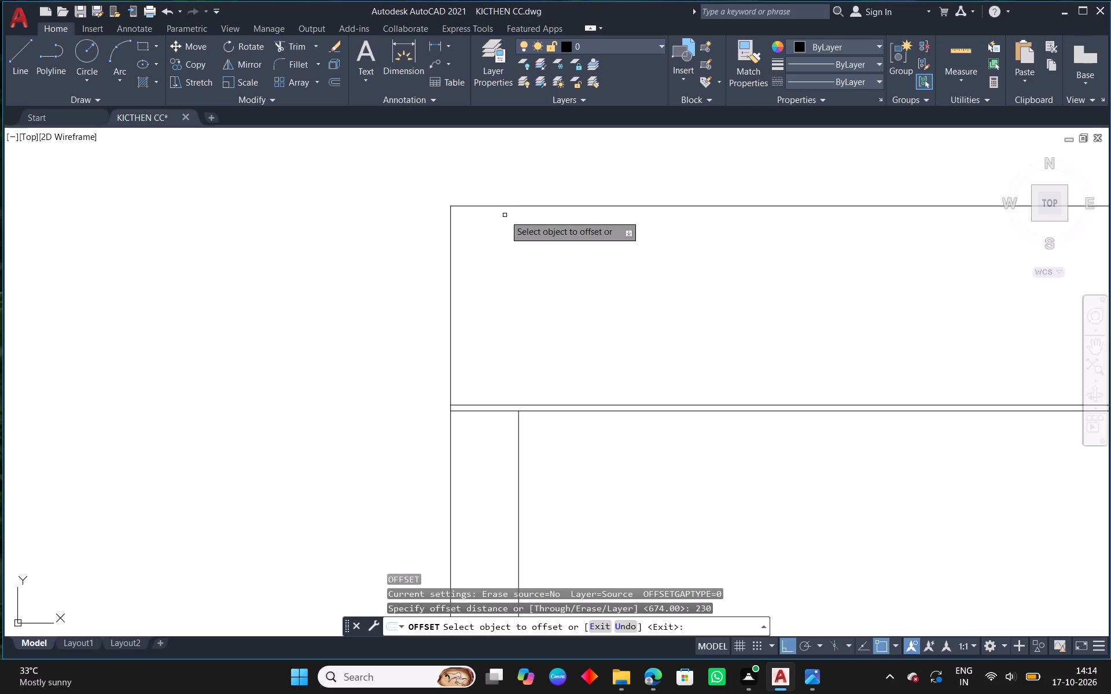
{"action": "left_click", "coordinate": [452, 254]}
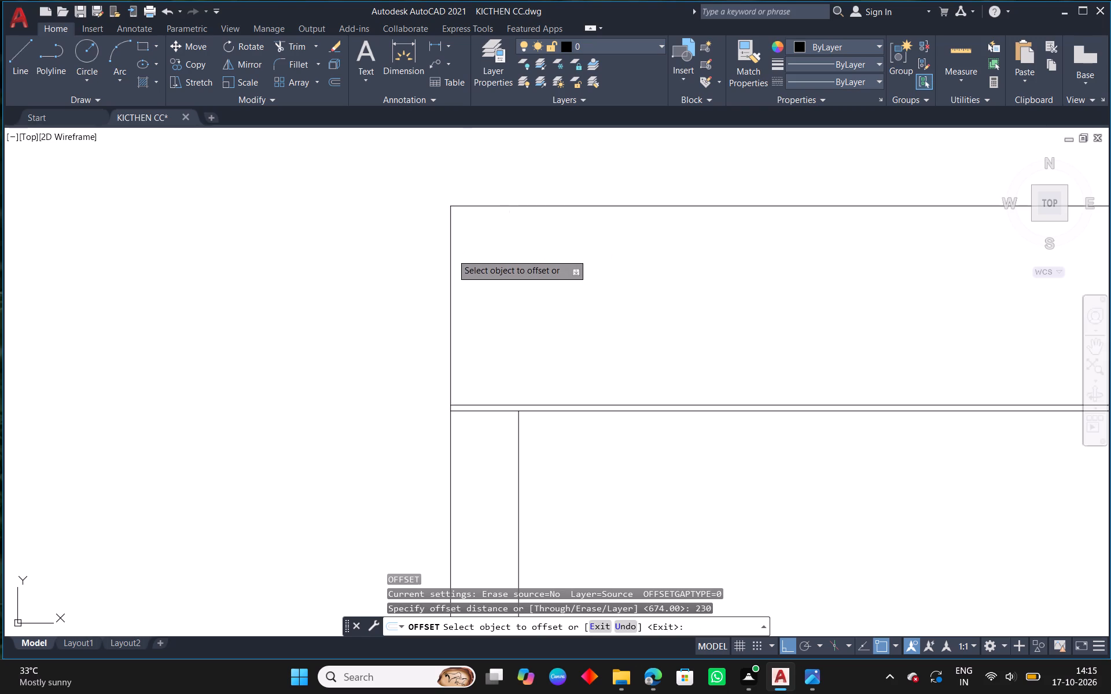
{"action": "left_click", "coordinate": [528, 249]}
{"action": "right_click", "coordinate": [528, 249]}
{"action": "left_click", "coordinate": [565, 259]}
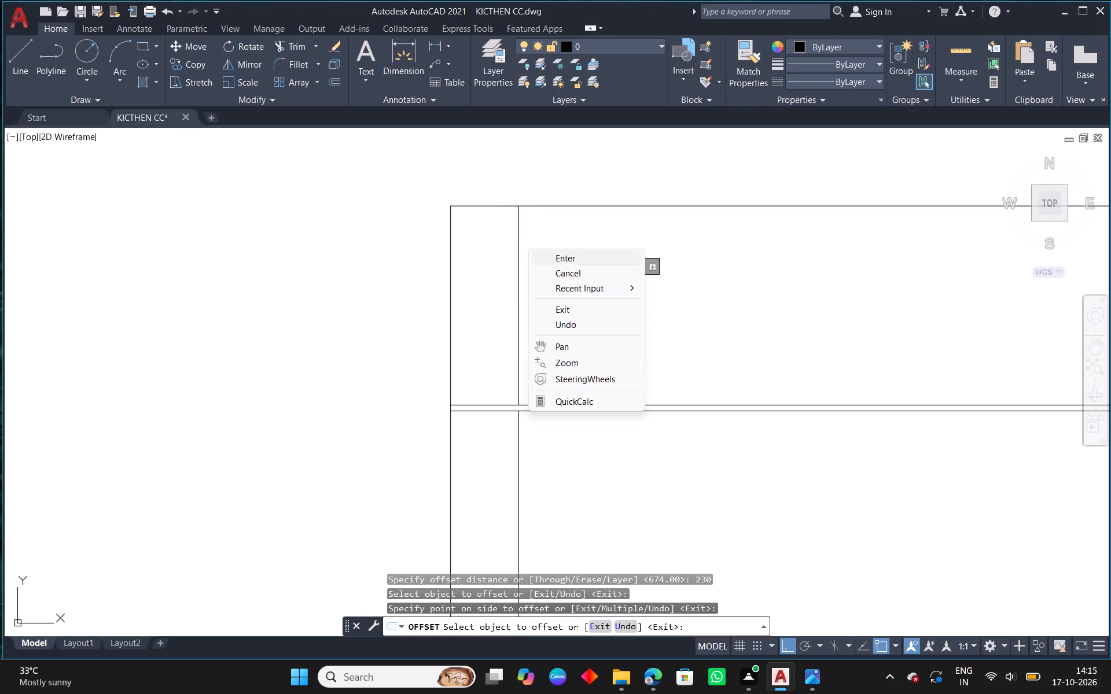
Join the side wall's inner vertical lines above and below the double horizontal line into one line.
{"action": "scroll", "coordinate": [573, 383], "scroll_direction": "down", "scroll_amount": 3}
{"action": "scroll", "coordinate": [542, 393], "scroll_direction": "up", "scroll_amount": 4}
{"action": "middle_click_drag", "start_coordinate": [702, 423], "coordinate": [492, 297]}
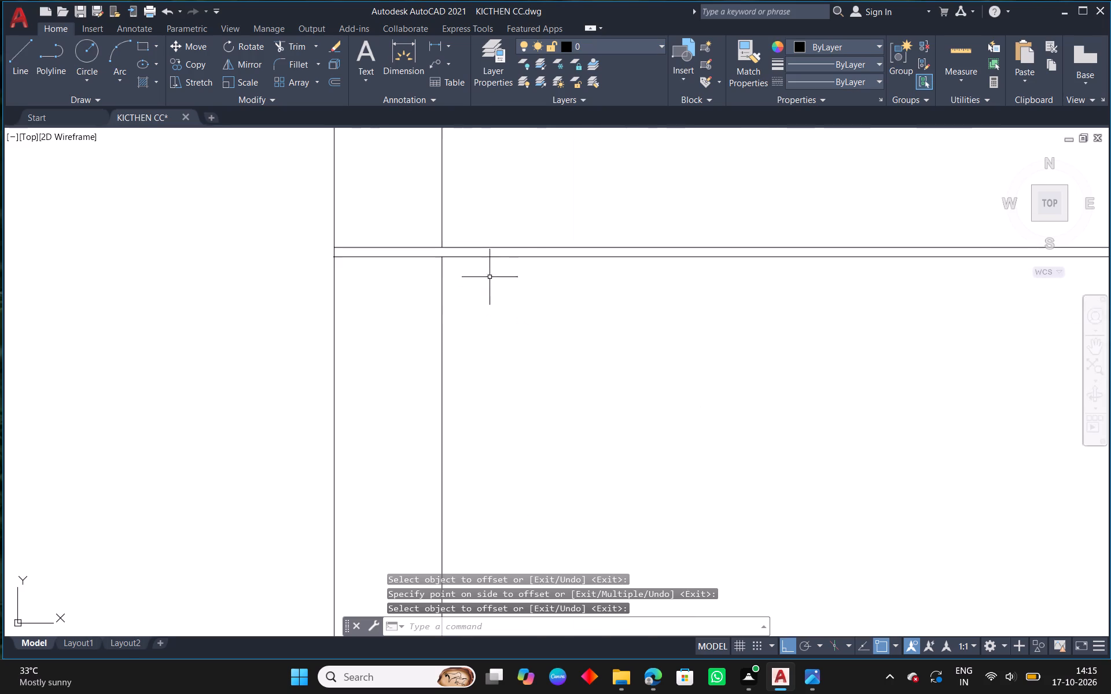
{"action": "right_click", "coordinate": [539, 176]}
{"action": "left_click", "coordinate": [618, 197]}
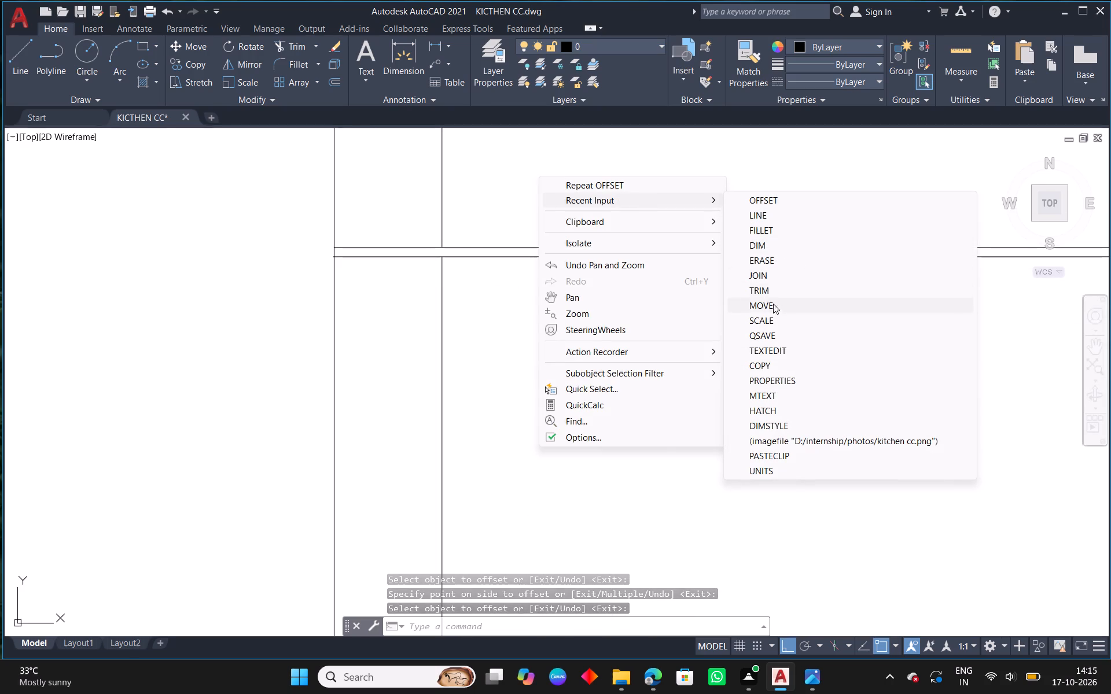
{"action": "left_click", "coordinate": [761, 278]}
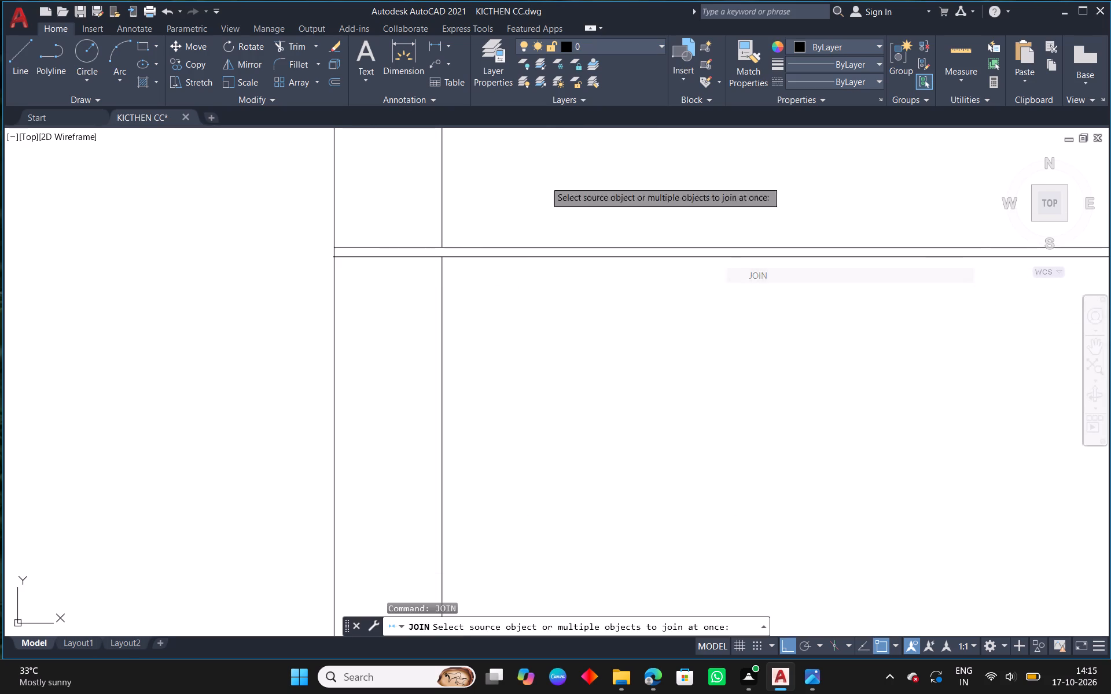
{"action": "left_click_drag", "start_coordinate": [505, 207], "coordinate": [402, 199]}
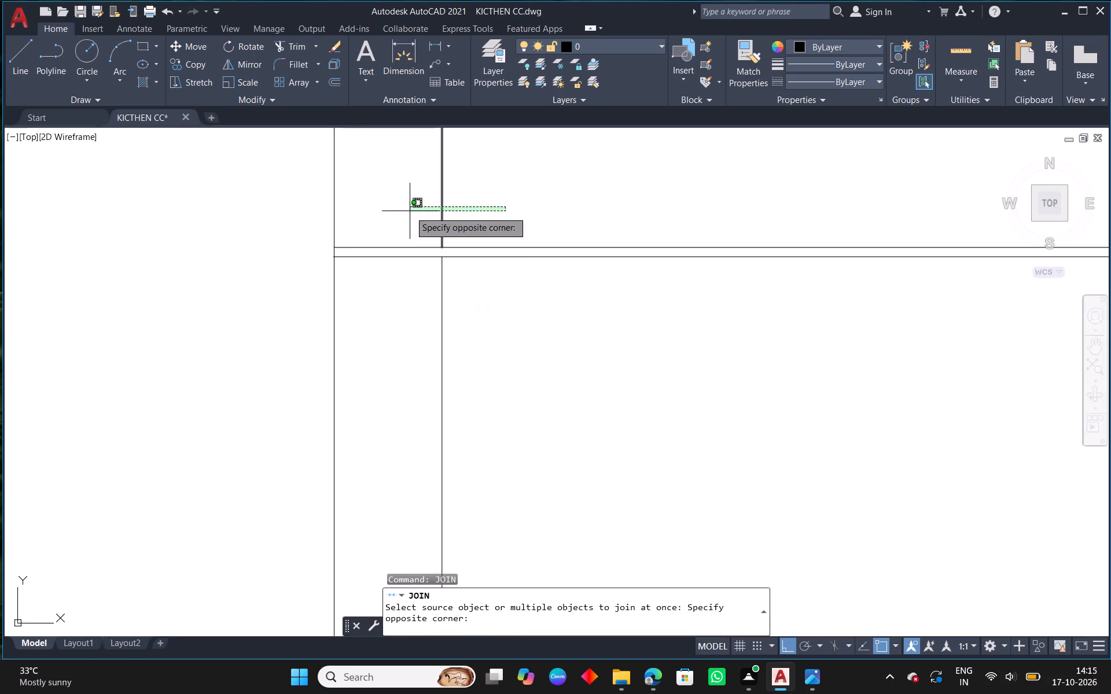
{"action": "left_click", "coordinate": [410, 211]}
{"action": "left_click_drag", "start_coordinate": [483, 308], "coordinate": [410, 289]}
{"action": "right_click", "coordinate": [410, 289]}
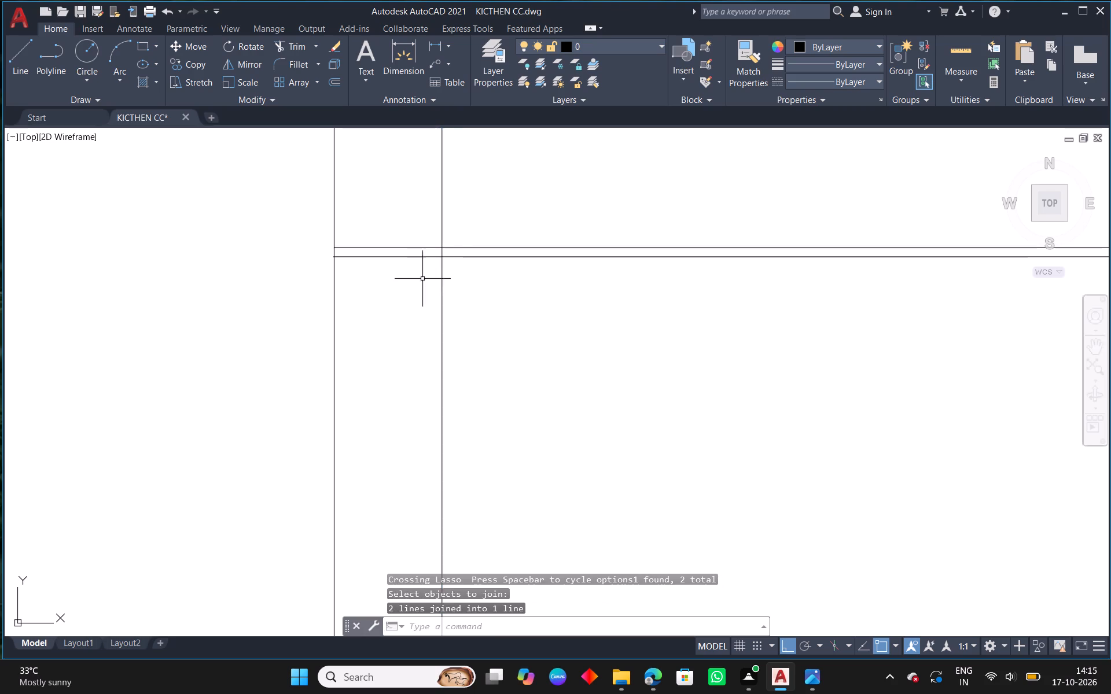
Trim both horizontal lines below the loft where they cross the side wall between its outer and inner lines.
{"action": "right_click", "coordinate": [403, 204]}
{"action": "left_click", "coordinate": [470, 227]}
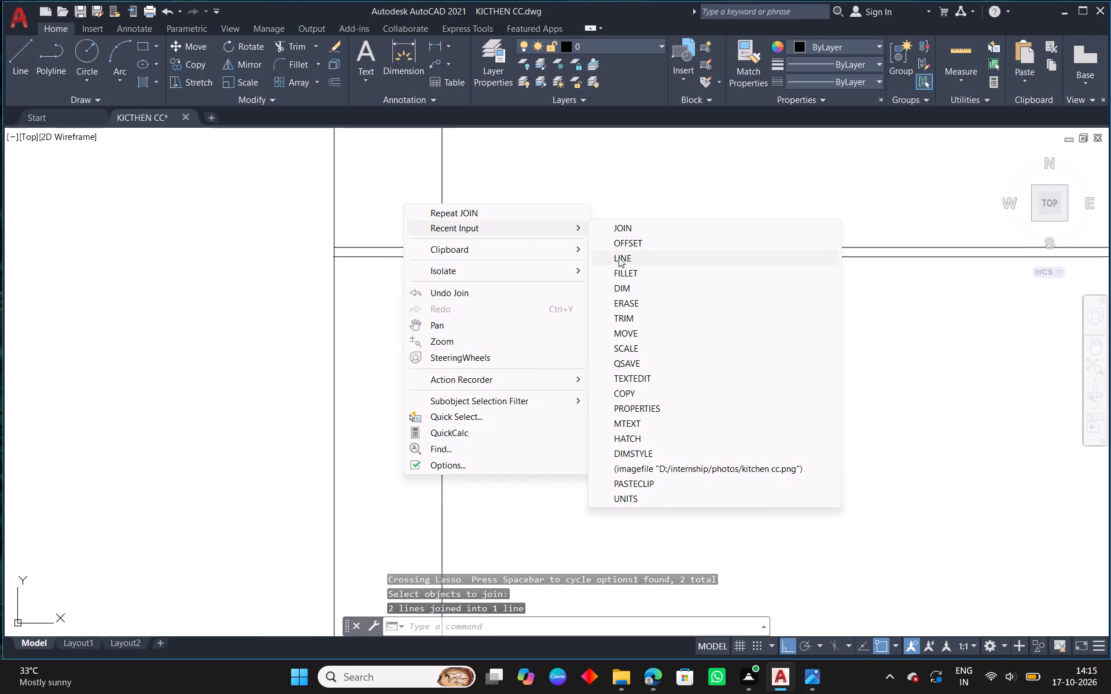
{"action": "left_click", "coordinate": [620, 319]}
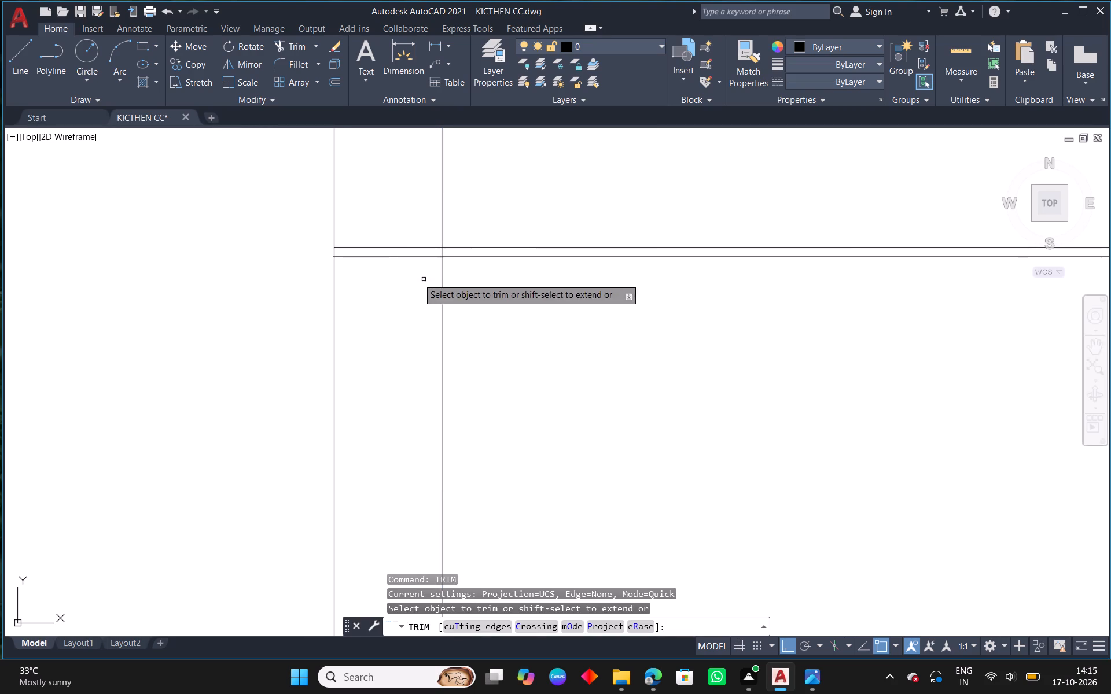
{"action": "left_click_drag", "start_coordinate": [418, 278], "coordinate": [410, 227]}
{"action": "right_click", "coordinate": [407, 224]}
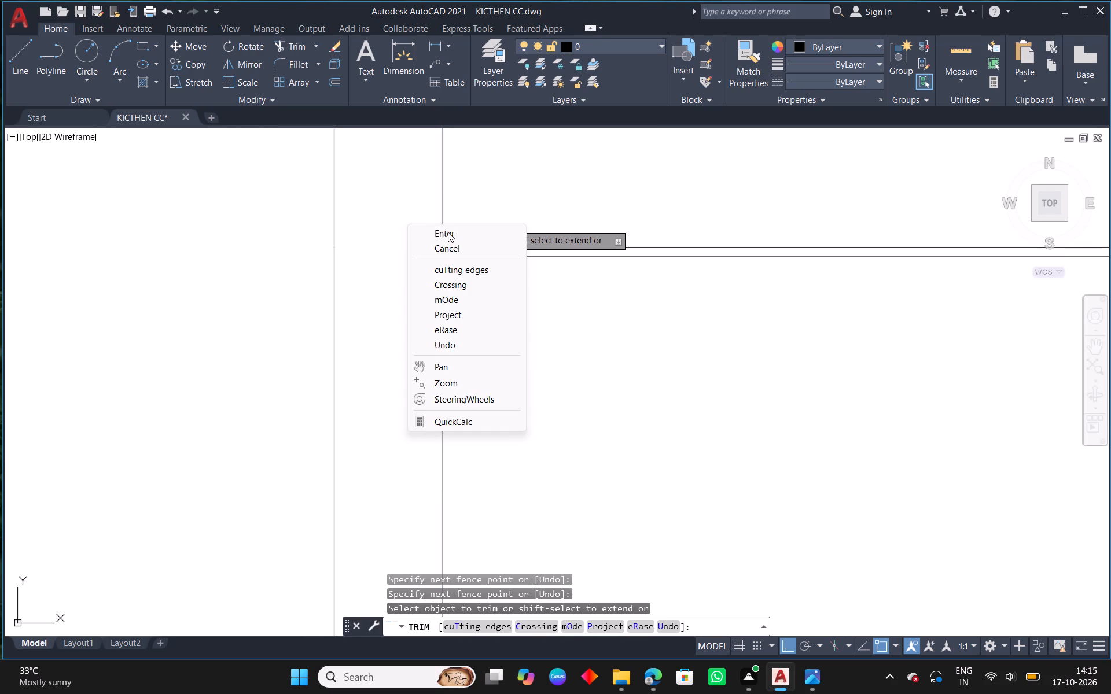
{"action": "left_click", "coordinate": [454, 234]}
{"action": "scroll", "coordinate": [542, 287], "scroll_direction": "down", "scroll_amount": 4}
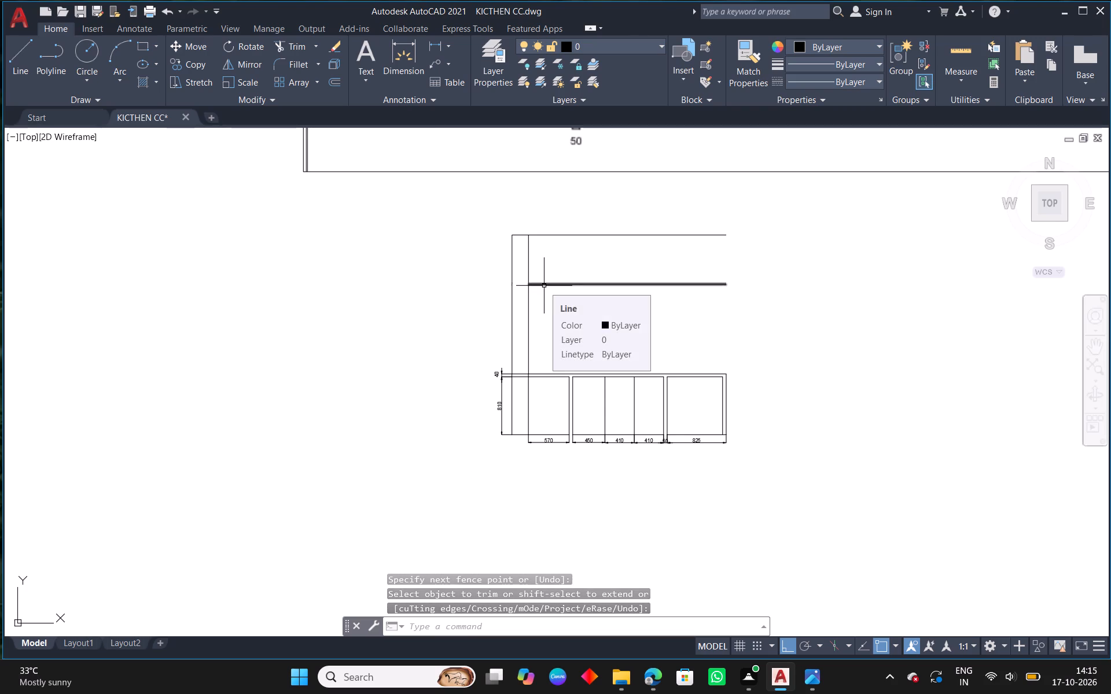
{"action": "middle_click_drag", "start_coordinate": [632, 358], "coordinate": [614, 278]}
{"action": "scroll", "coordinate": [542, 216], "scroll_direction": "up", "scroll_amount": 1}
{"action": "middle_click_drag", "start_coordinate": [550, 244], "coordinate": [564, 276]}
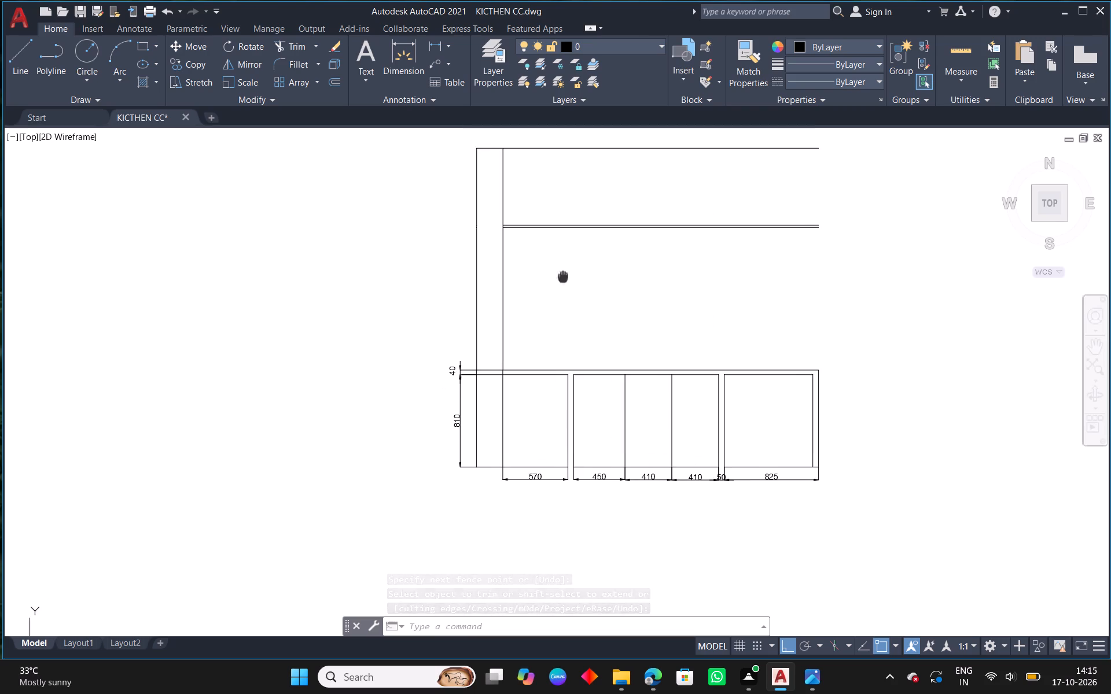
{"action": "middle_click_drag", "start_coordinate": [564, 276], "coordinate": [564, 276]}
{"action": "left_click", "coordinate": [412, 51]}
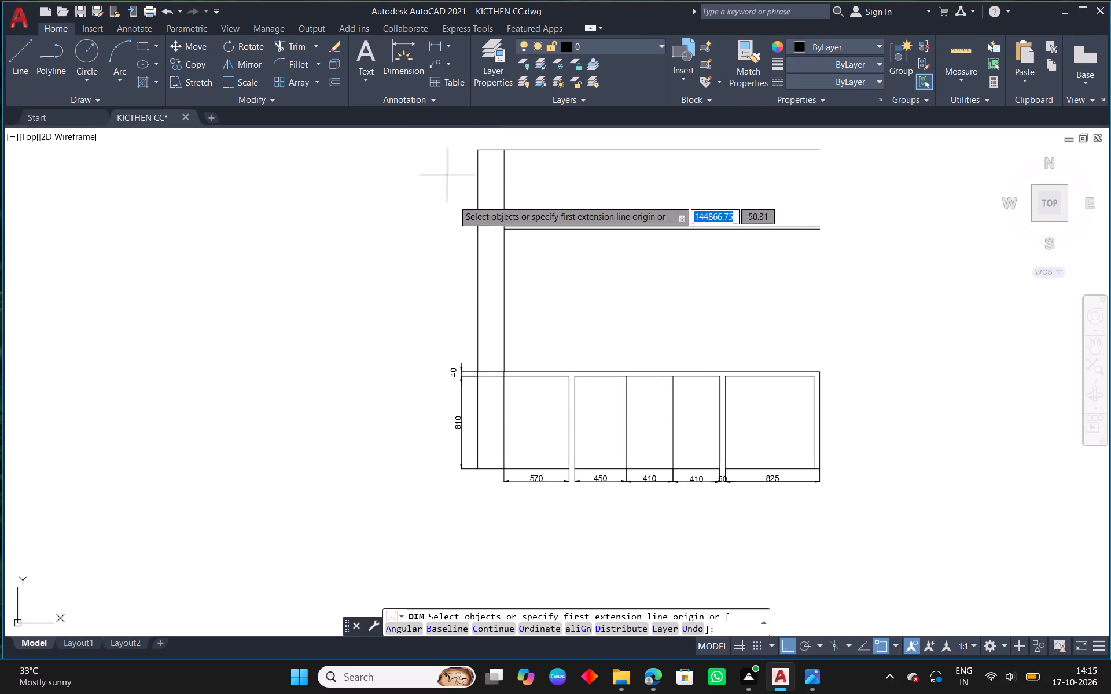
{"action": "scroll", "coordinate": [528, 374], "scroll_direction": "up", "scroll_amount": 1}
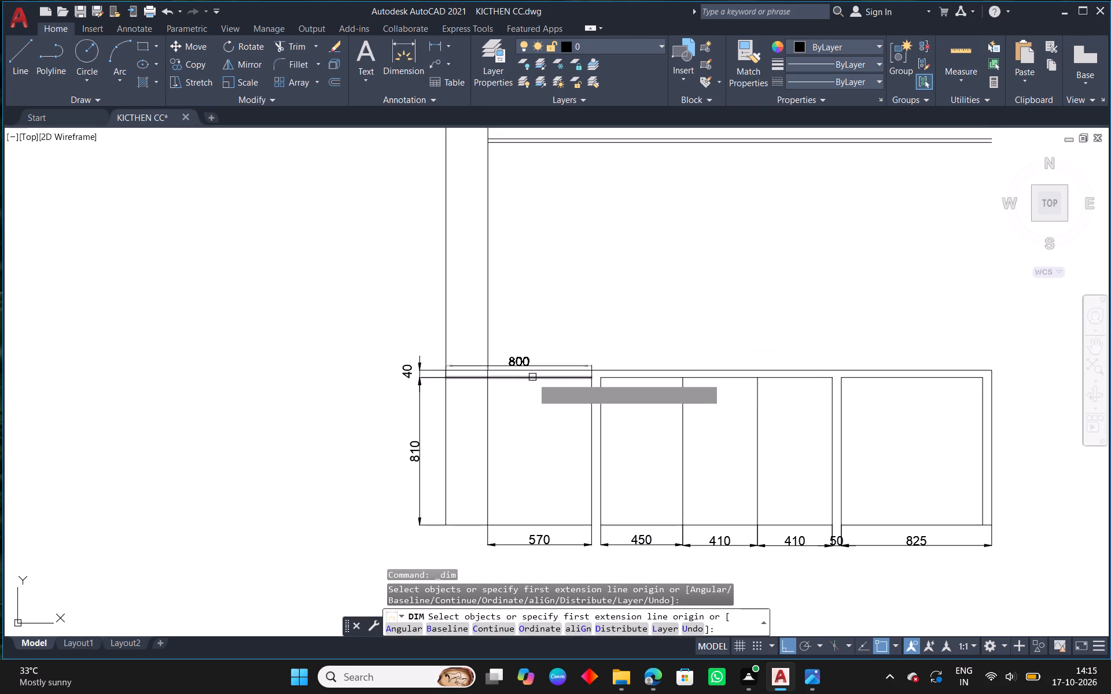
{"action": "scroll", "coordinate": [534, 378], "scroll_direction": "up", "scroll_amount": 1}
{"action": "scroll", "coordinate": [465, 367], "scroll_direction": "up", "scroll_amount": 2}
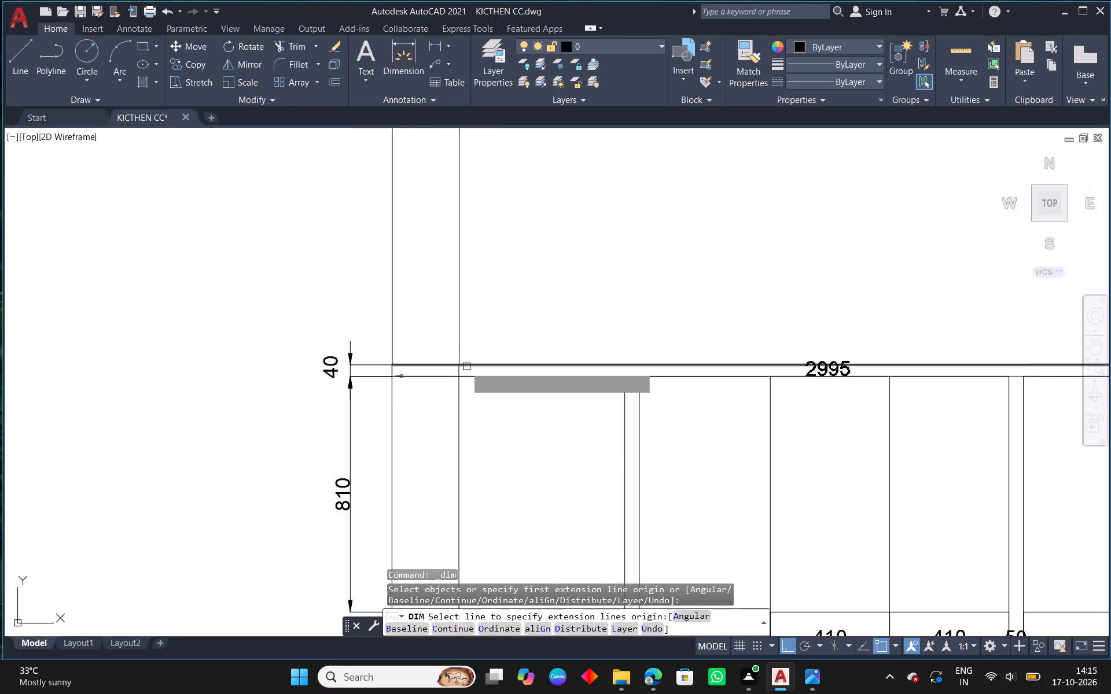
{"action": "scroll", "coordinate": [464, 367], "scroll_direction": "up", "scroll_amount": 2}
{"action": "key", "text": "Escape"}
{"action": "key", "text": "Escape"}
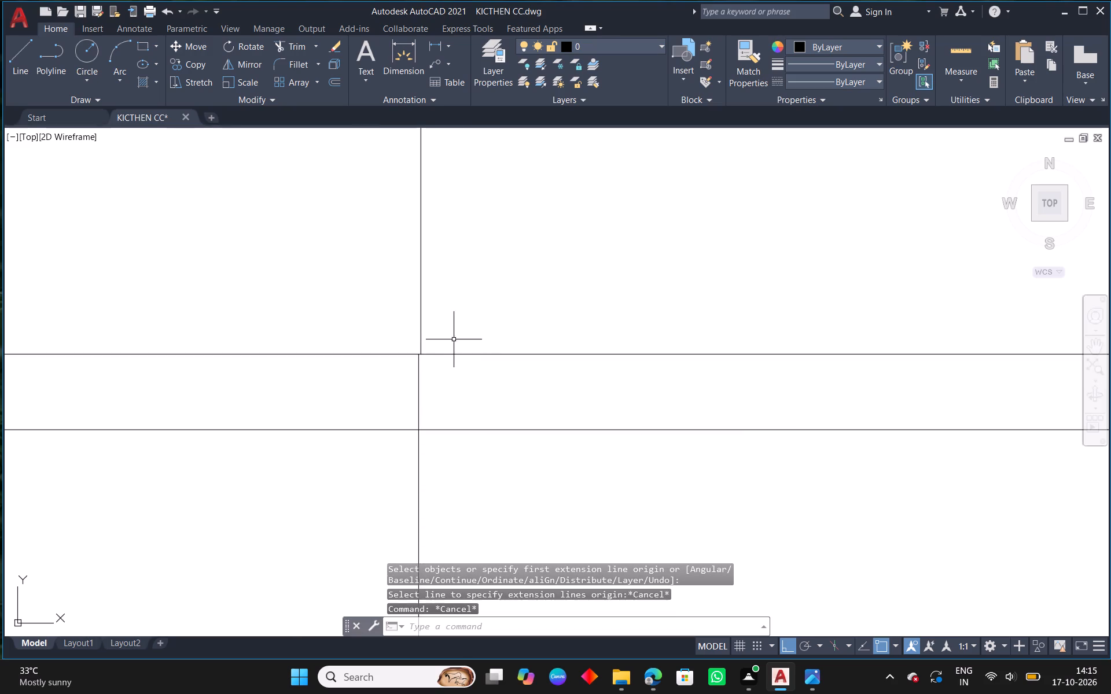
Move the wall-zone and loft lines sideways so the upper side wall's outer line meets the top end of the lower side wall's outer line.
{"action": "scroll", "coordinate": [453, 326], "scroll_direction": "down", "scroll_amount": 4}
{"action": "scroll", "coordinate": [257, 347], "scroll_direction": "up", "scroll_amount": 1}
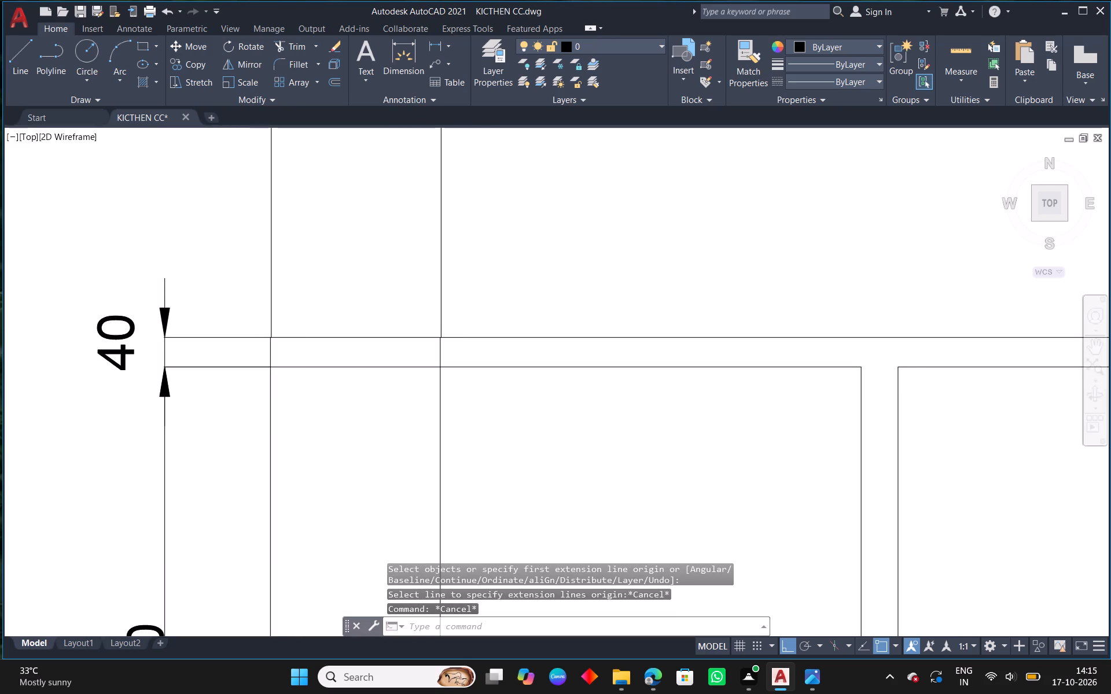
{"action": "middle_click_drag", "start_coordinate": [315, 360], "coordinate": [385, 370]}
{"action": "left_click_drag", "start_coordinate": [733, 249], "coordinate": [680, 237]}
{"action": "left_click", "coordinate": [292, 207]}
{"action": "scroll", "coordinate": [452, 306], "scroll_direction": "down", "scroll_amount": 2}
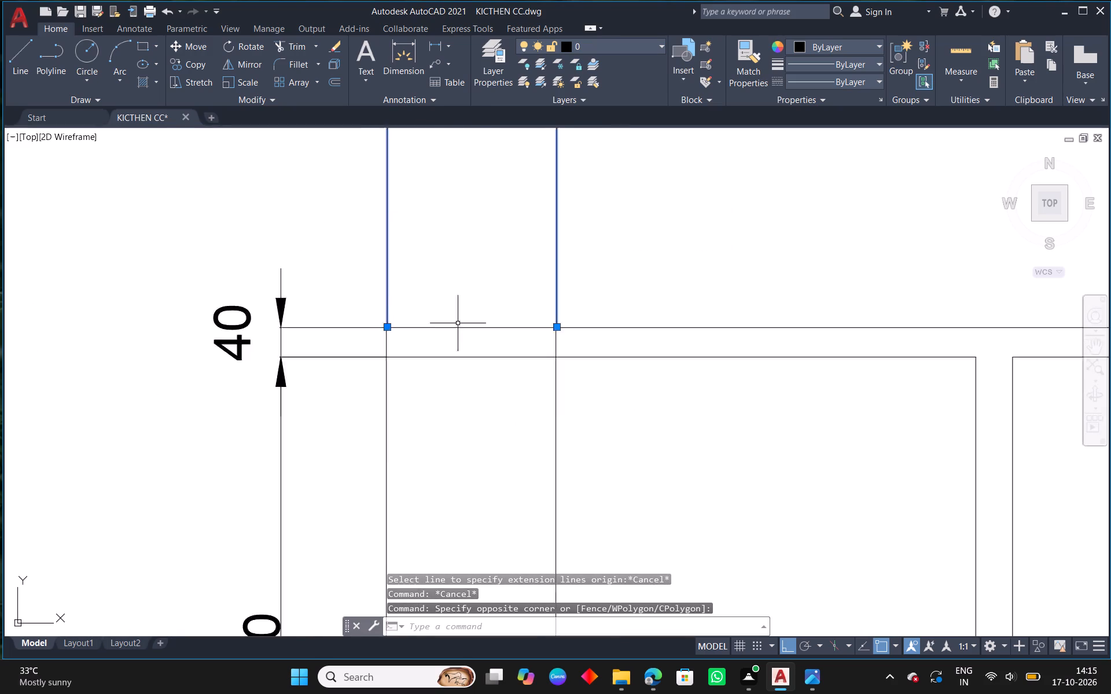
{"action": "scroll", "coordinate": [459, 327], "scroll_direction": "down", "scroll_amount": 2}
{"action": "middle_click_drag", "start_coordinate": [492, 224], "coordinate": [503, 442]}
{"action": "left_click_drag", "start_coordinate": [612, 370], "coordinate": [561, 320]}
{"action": "left_click", "coordinate": [345, 145]}
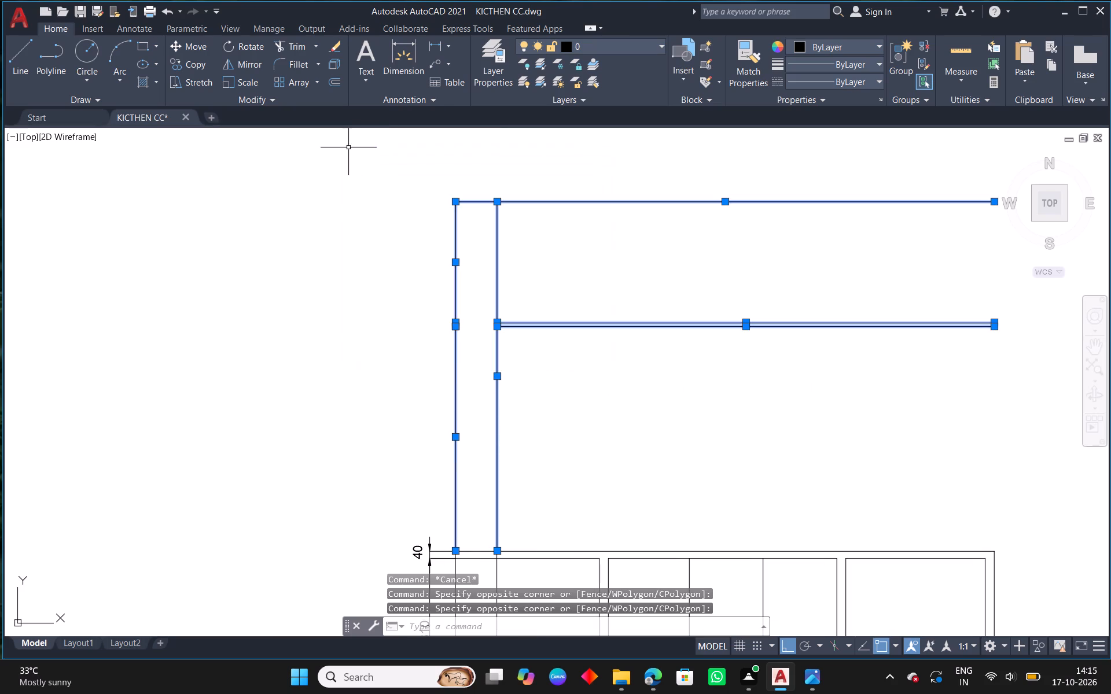
{"action": "middle_click_drag", "start_coordinate": [610, 453], "coordinate": [609, 238]}
{"action": "scroll", "coordinate": [413, 326], "scroll_direction": "up", "scroll_amount": 3}
{"action": "scroll", "coordinate": [572, 342], "scroll_direction": "up", "scroll_amount": 2}
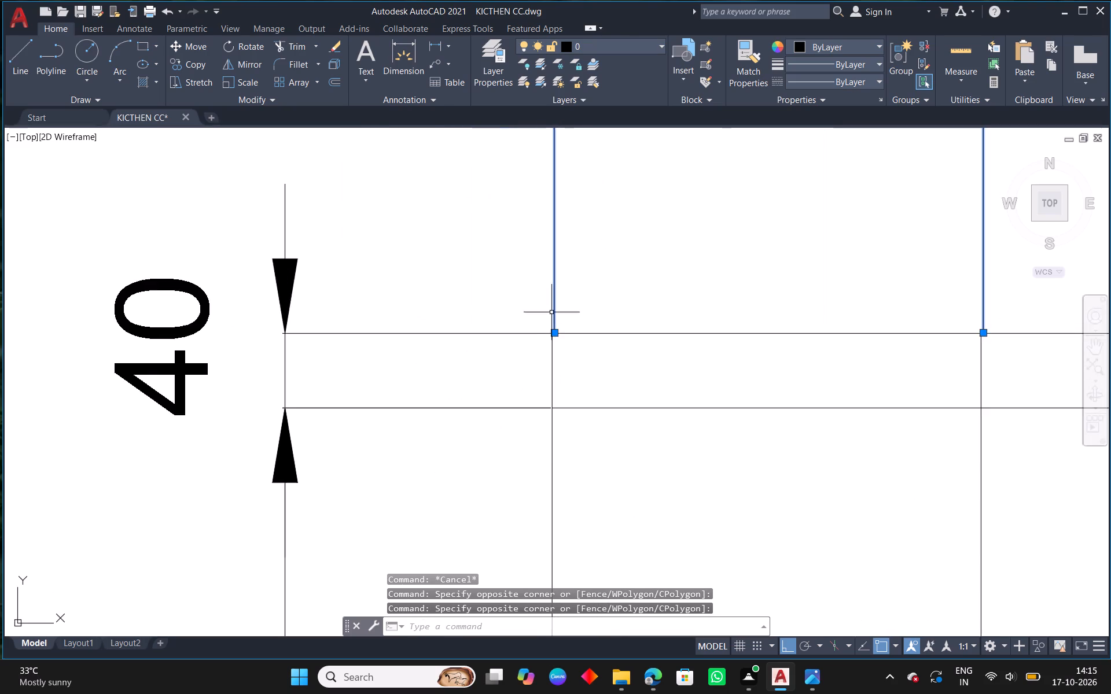
{"action": "scroll", "coordinate": [550, 318], "scroll_direction": "up", "scroll_amount": 4}
{"action": "scroll", "coordinate": [509, 370], "scroll_direction": "up", "scroll_amount": 2}
{"action": "type", "text": "M"}
{"action": "key", "text": "space"}
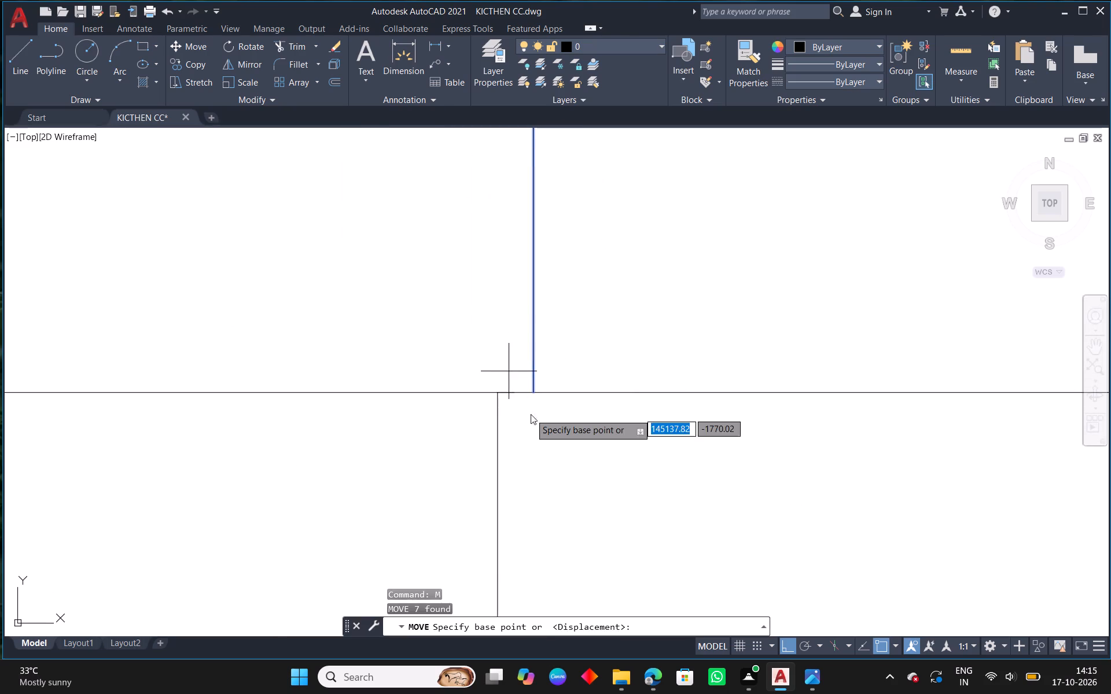
{"action": "left_click", "coordinate": [533, 392]}
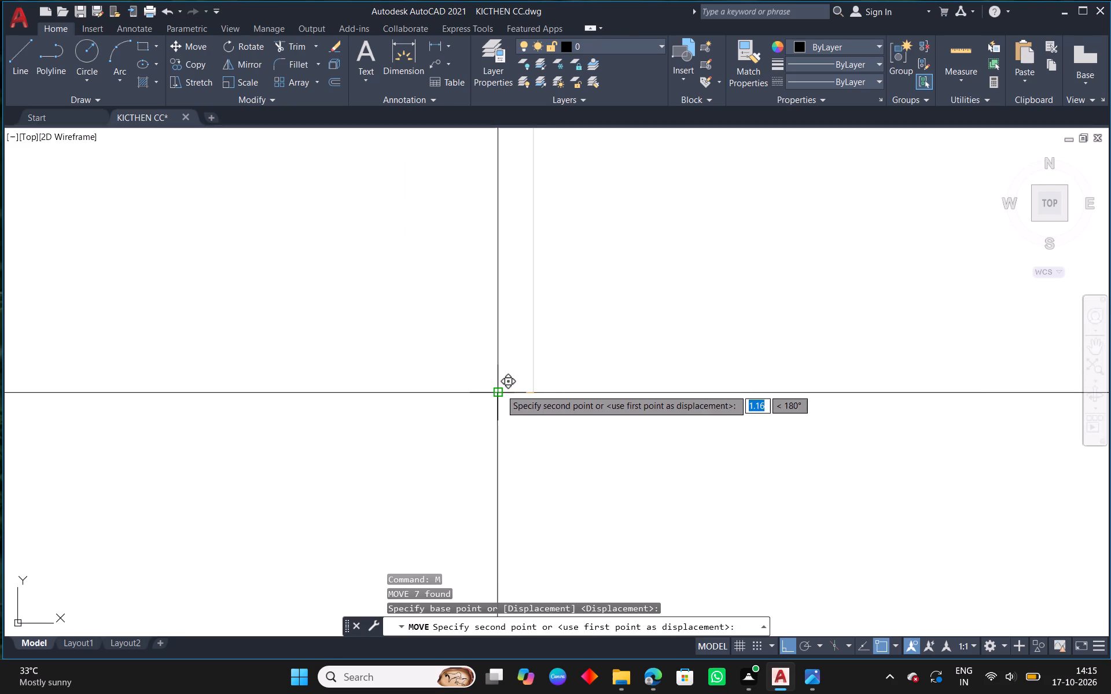
{"action": "left_click", "coordinate": [501, 389]}
{"action": "key", "text": "Escape"}
Trim both horizontal lines of the 40 countertop band where they cross the side wall between its outer and inner lines.
{"action": "scroll", "coordinate": [575, 376], "scroll_direction": "down", "scroll_amount": 11}
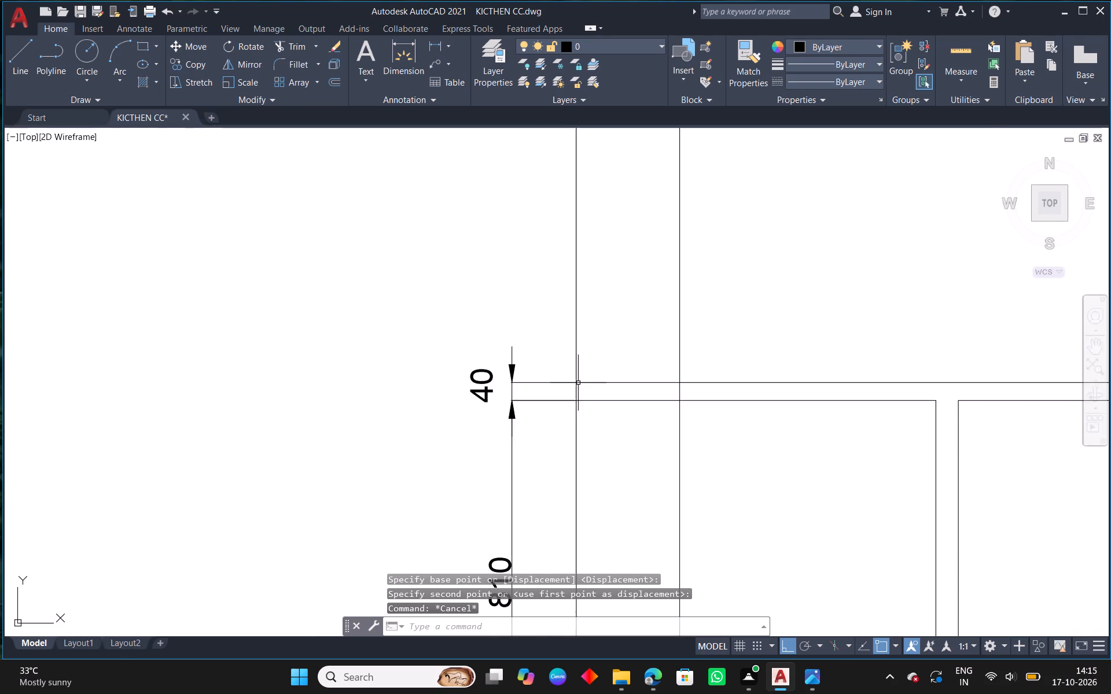
{"action": "scroll", "coordinate": [578, 383], "scroll_direction": "down", "scroll_amount": 3}
{"action": "scroll", "coordinate": [657, 409], "scroll_direction": "up", "scroll_amount": 3}
{"action": "middle_click_drag", "start_coordinate": [494, 393], "coordinate": [635, 287]}
{"action": "scroll", "coordinate": [635, 287], "scroll_direction": "down", "scroll_amount": 1}
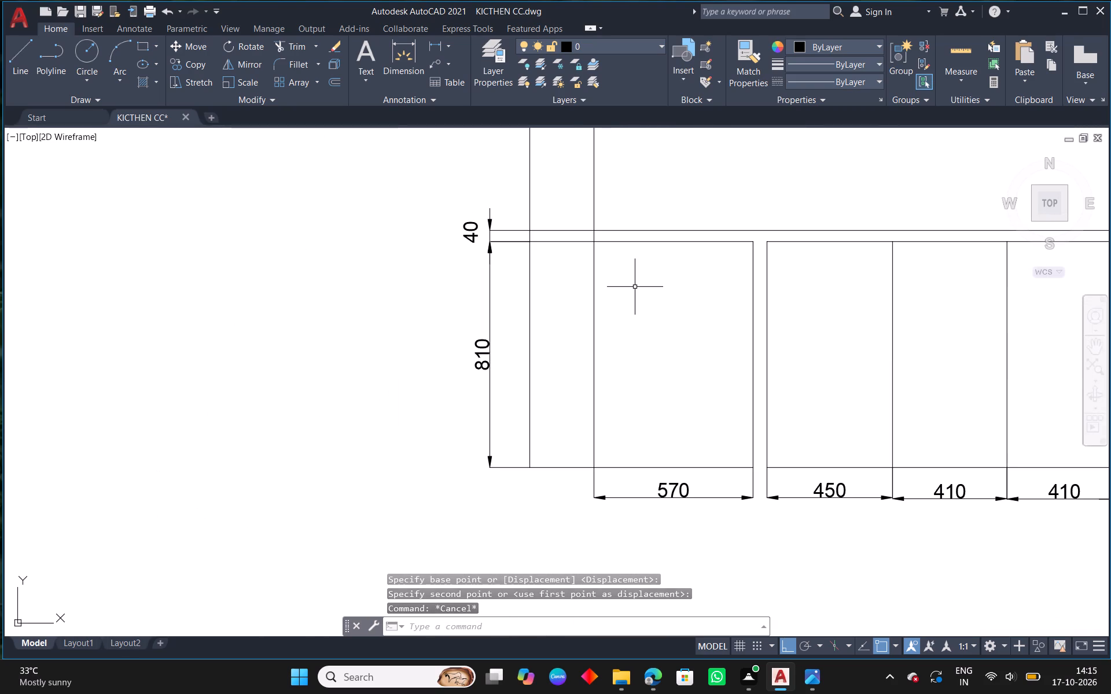
{"action": "type", "text": "TR"}
{"action": "key", "text": "space"}
{"action": "key", "text": "space"}
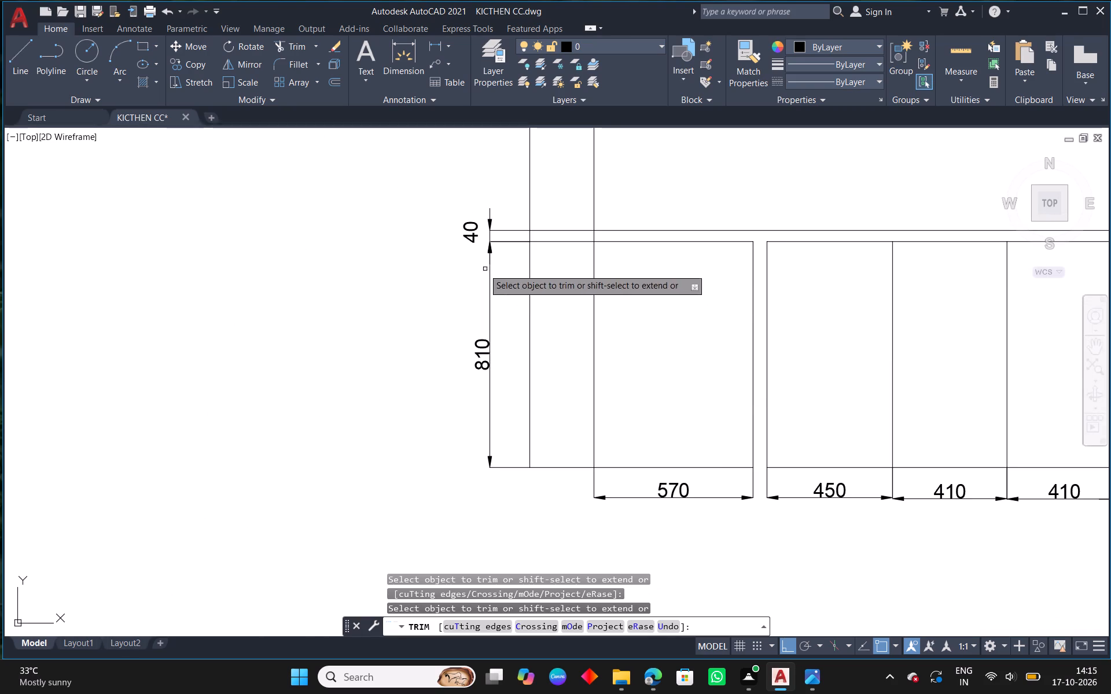
{"action": "left_click_drag", "start_coordinate": [562, 209], "coordinate": [569, 263]}
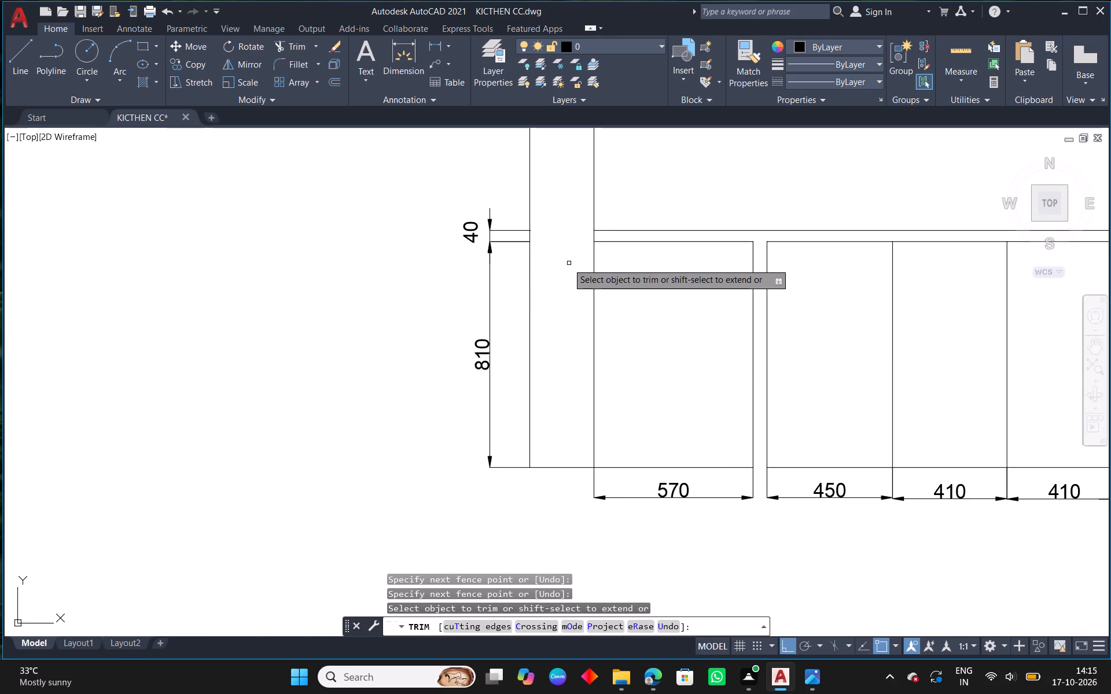
{"action": "right_click", "coordinate": [567, 263]}
{"action": "left_click", "coordinate": [583, 267]}
Stretch the 40 dimension's upper extension line origin back from the side wall's inner line to its outer line.
{"action": "scroll", "coordinate": [584, 273], "scroll_direction": "down", "scroll_amount": 1}
{"action": "scroll", "coordinate": [572, 246], "scroll_direction": "up", "scroll_amount": 2}
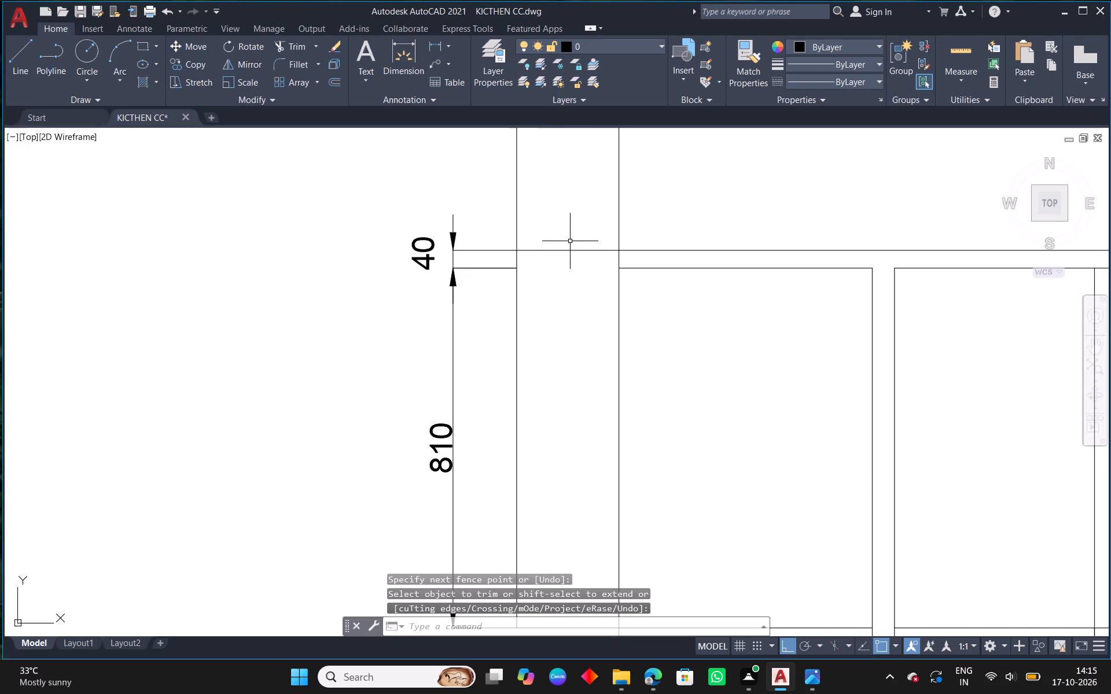
{"action": "left_click", "coordinate": [565, 250]}
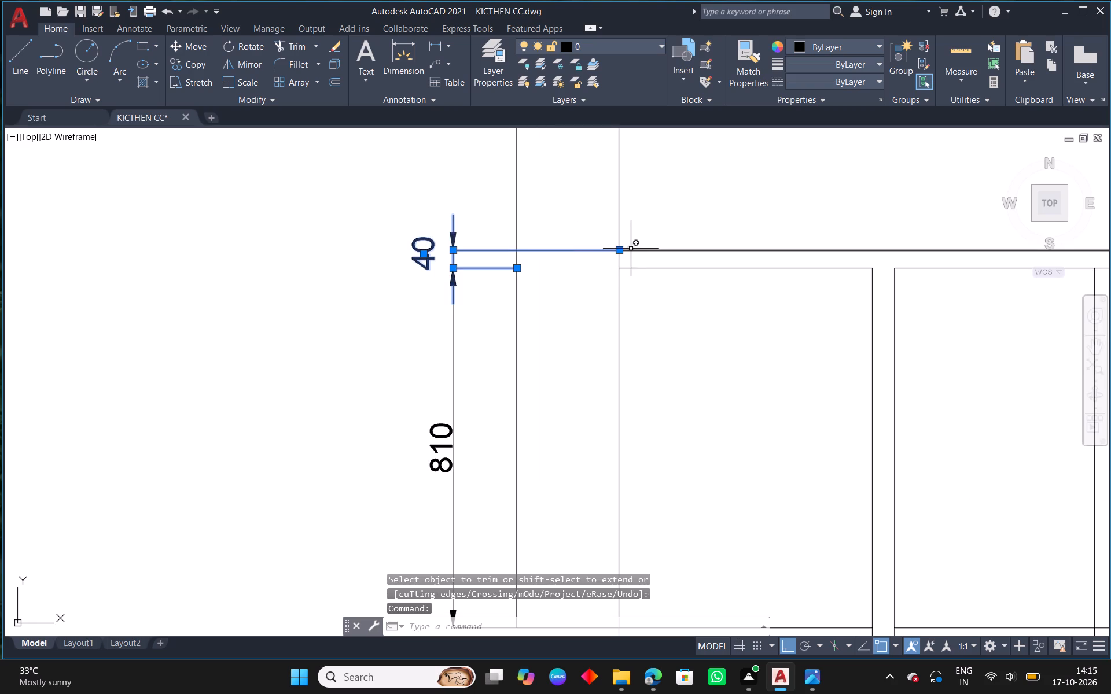
{"action": "left_click", "coordinate": [617, 250]}
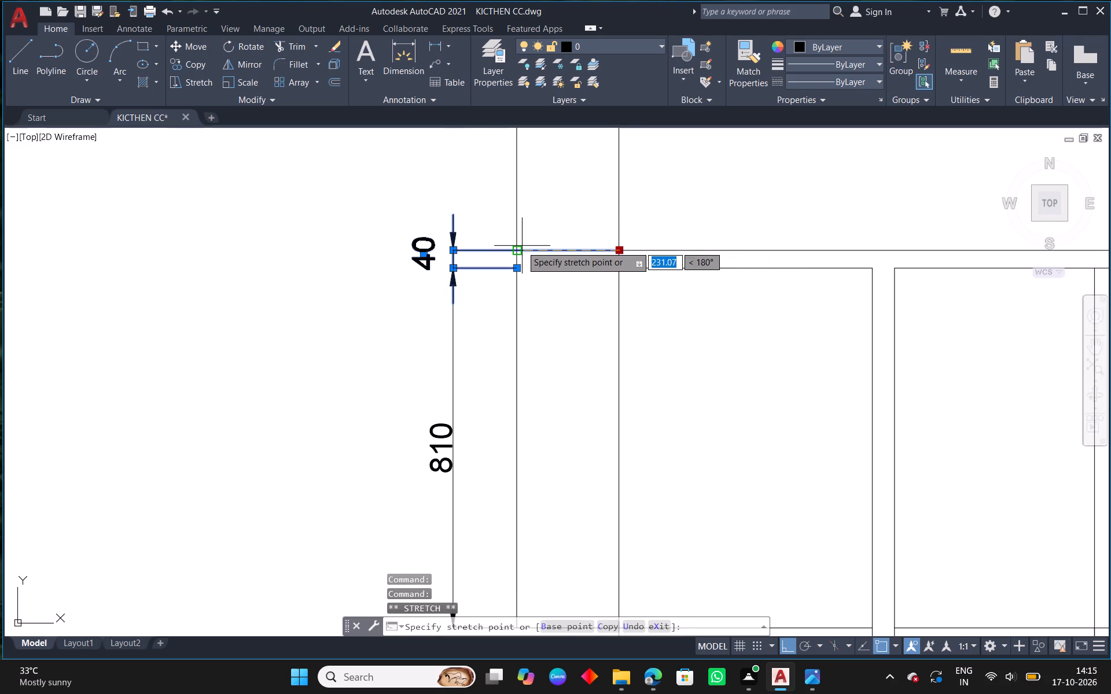
{"action": "left_click", "coordinate": [521, 246]}
{"action": "scroll", "coordinate": [610, 279], "scroll_direction": "down", "scroll_amount": 4}
{"action": "middle_click_drag", "start_coordinate": [617, 264], "coordinate": [605, 301]}
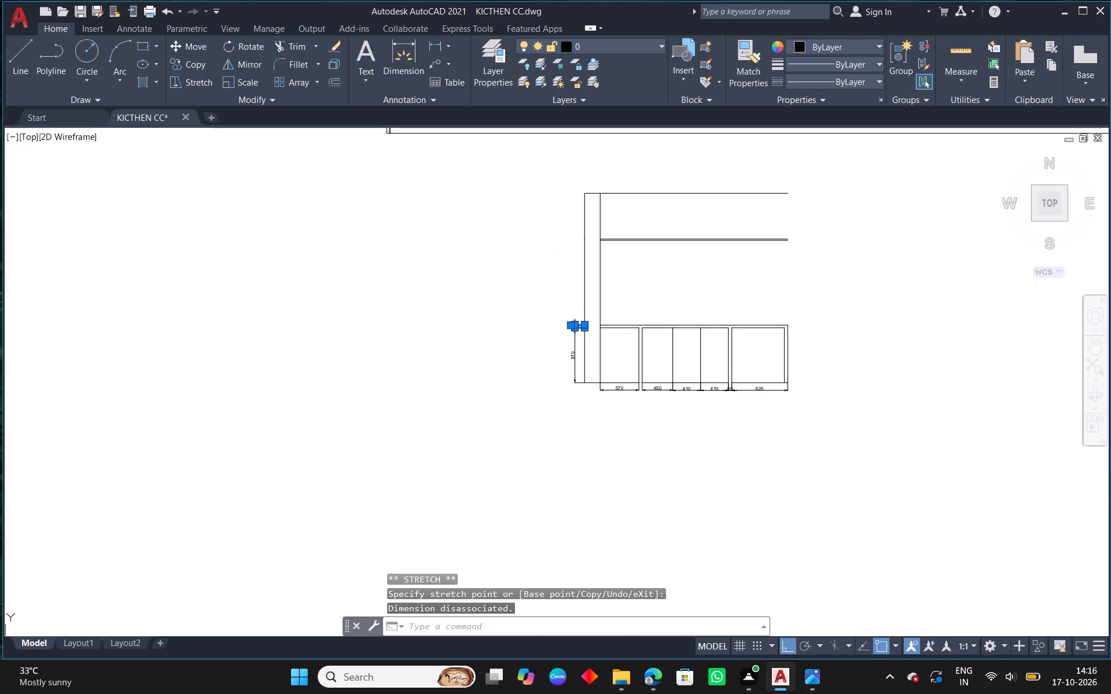
{"action": "key", "text": "Escape"}
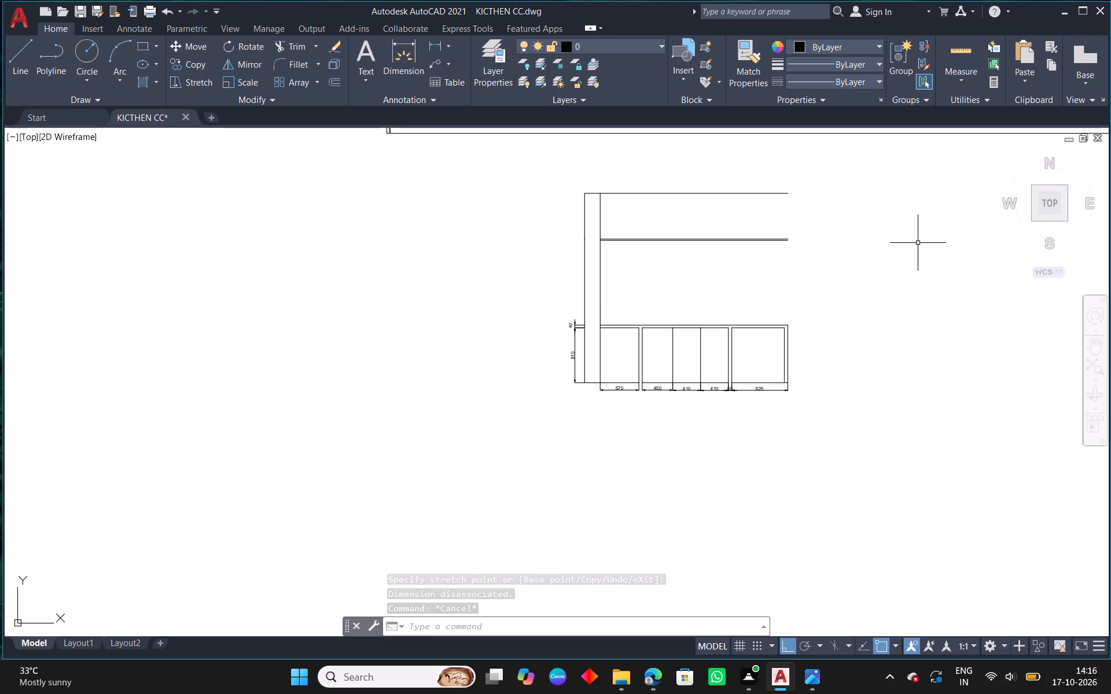
{"action": "key", "text": "Escape"}
Hatch the full-height side wall of the new elevation with the current diagonal-line pattern.
{"action": "type", "text": "H"}
{"action": "key", "text": "space"}
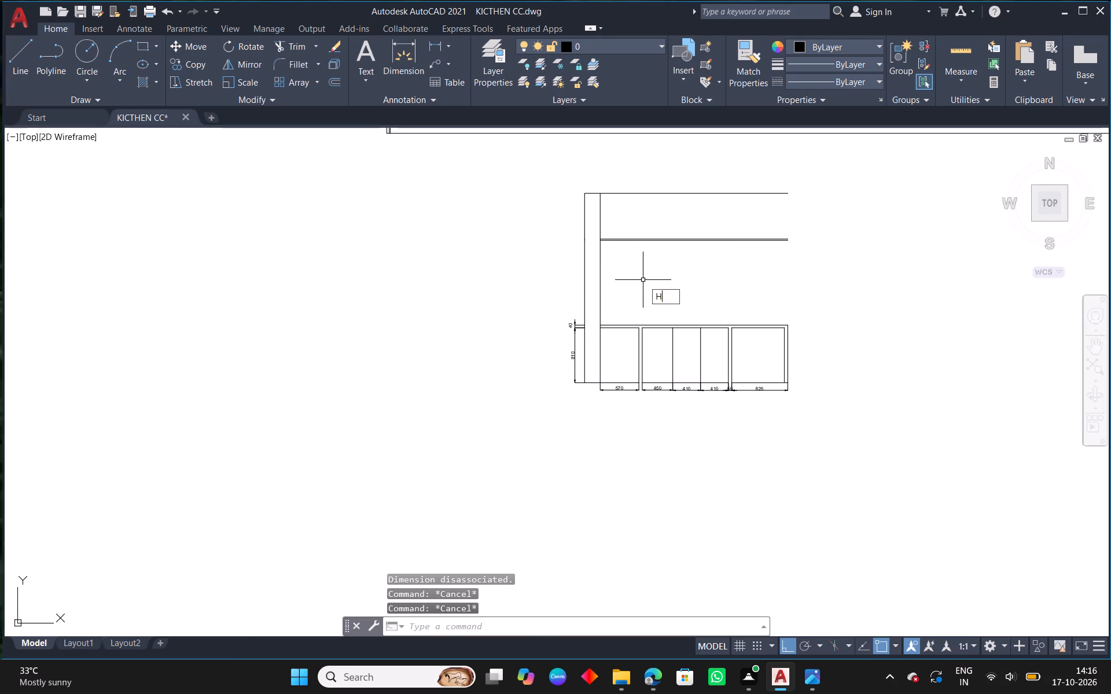
{"action": "left_click", "coordinate": [589, 286]}
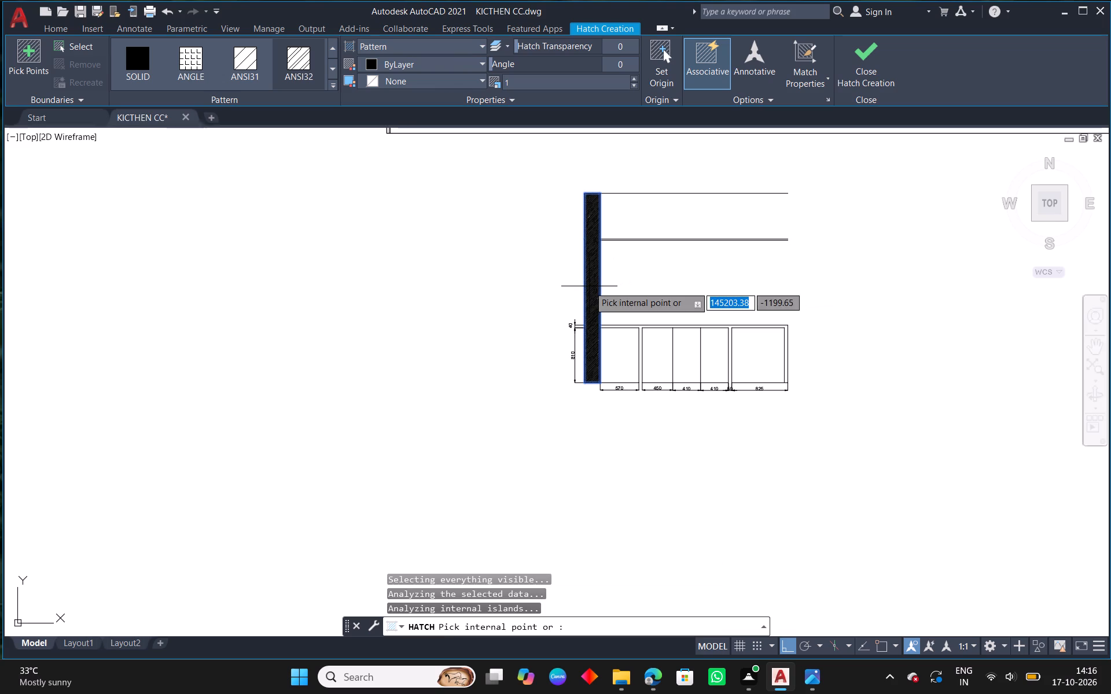
{"action": "key", "text": "Escape"}
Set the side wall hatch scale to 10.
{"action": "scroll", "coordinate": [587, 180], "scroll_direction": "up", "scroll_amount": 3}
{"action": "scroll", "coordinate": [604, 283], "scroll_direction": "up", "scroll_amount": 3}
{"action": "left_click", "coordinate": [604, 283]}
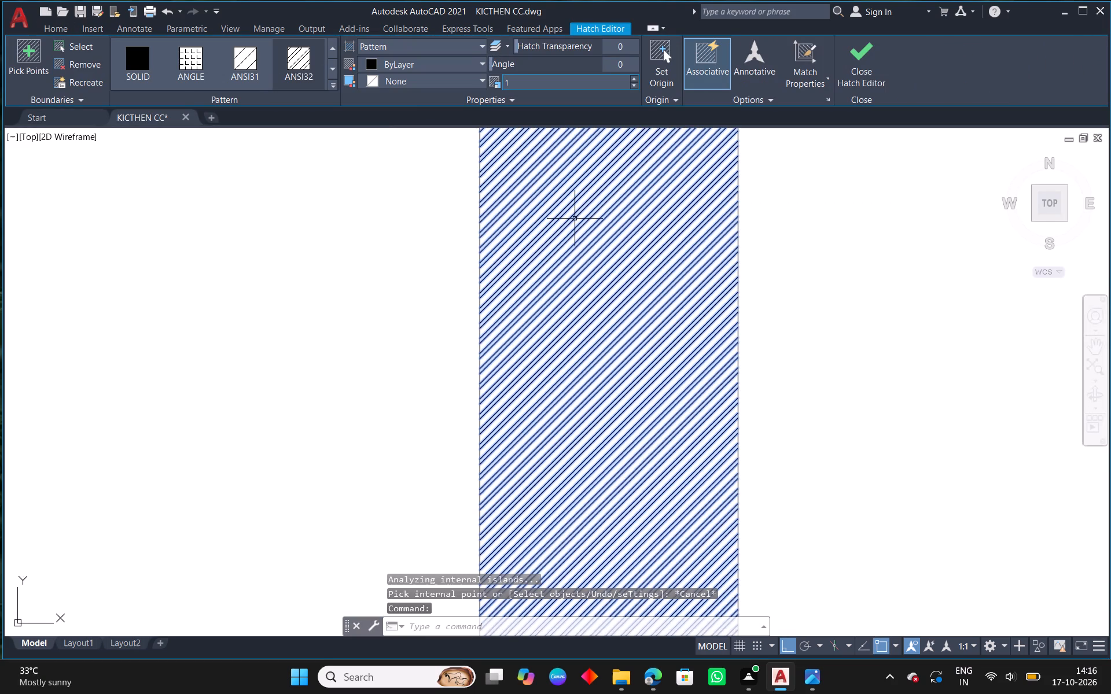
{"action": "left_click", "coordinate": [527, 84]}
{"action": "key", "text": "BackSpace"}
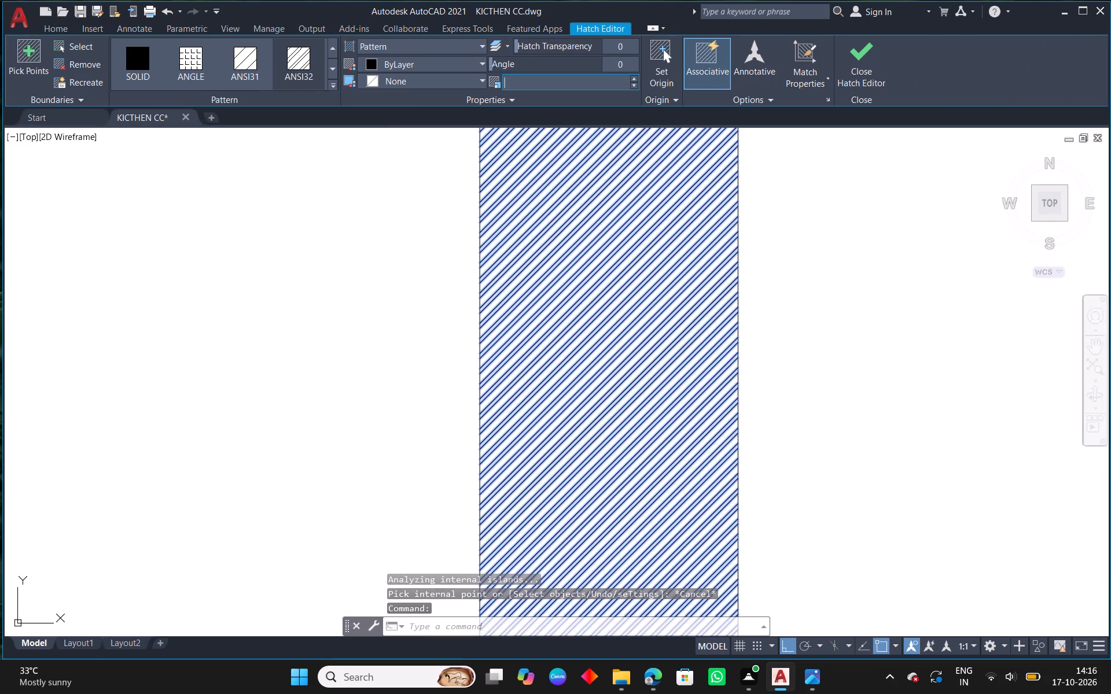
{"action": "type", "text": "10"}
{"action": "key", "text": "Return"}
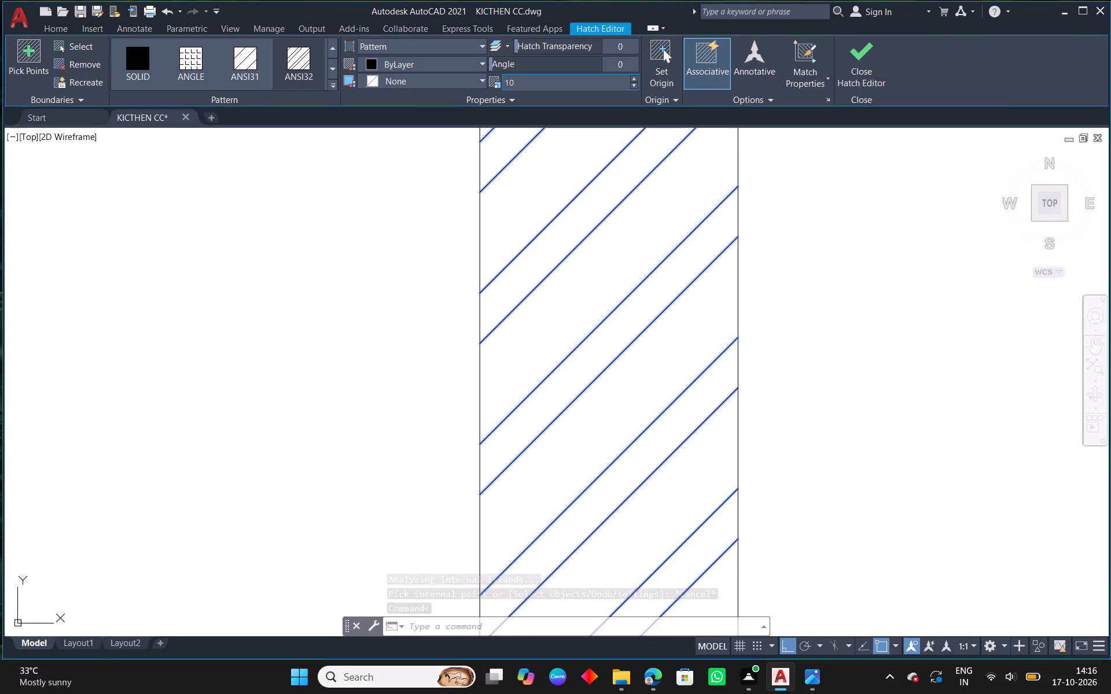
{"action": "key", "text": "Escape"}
Set the side wall hatch scale to 5.
{"action": "scroll", "coordinate": [619, 376], "scroll_direction": "down", "scroll_amount": 2}
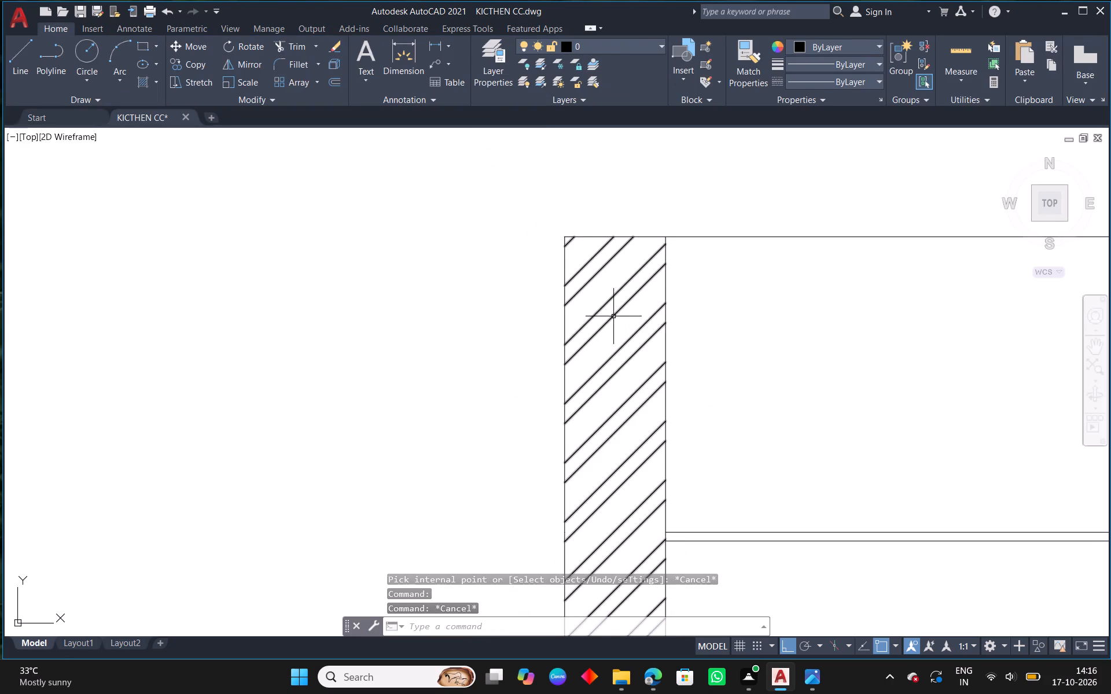
{"action": "left_click", "coordinate": [613, 316]}
{"action": "left_click_drag", "start_coordinate": [519, 80], "coordinate": [505, 82]}
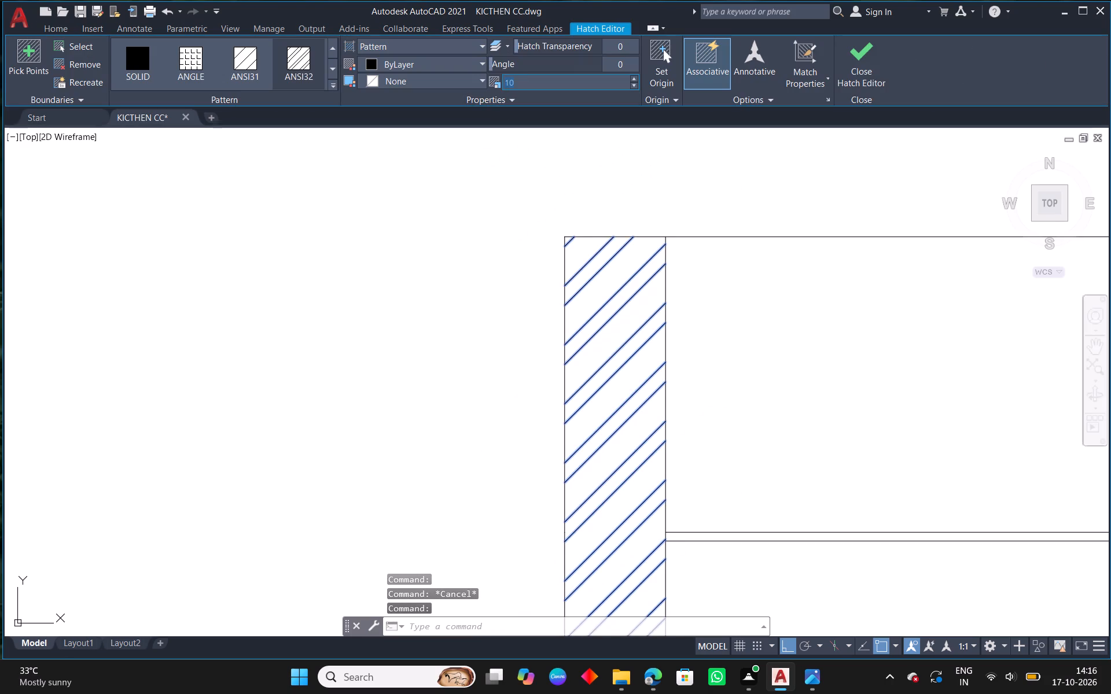
{"action": "left_click_drag", "start_coordinate": [505, 82], "coordinate": [504, 82]}
{"action": "key", "text": "BackSpace"}
{"action": "key", "text": "5"}
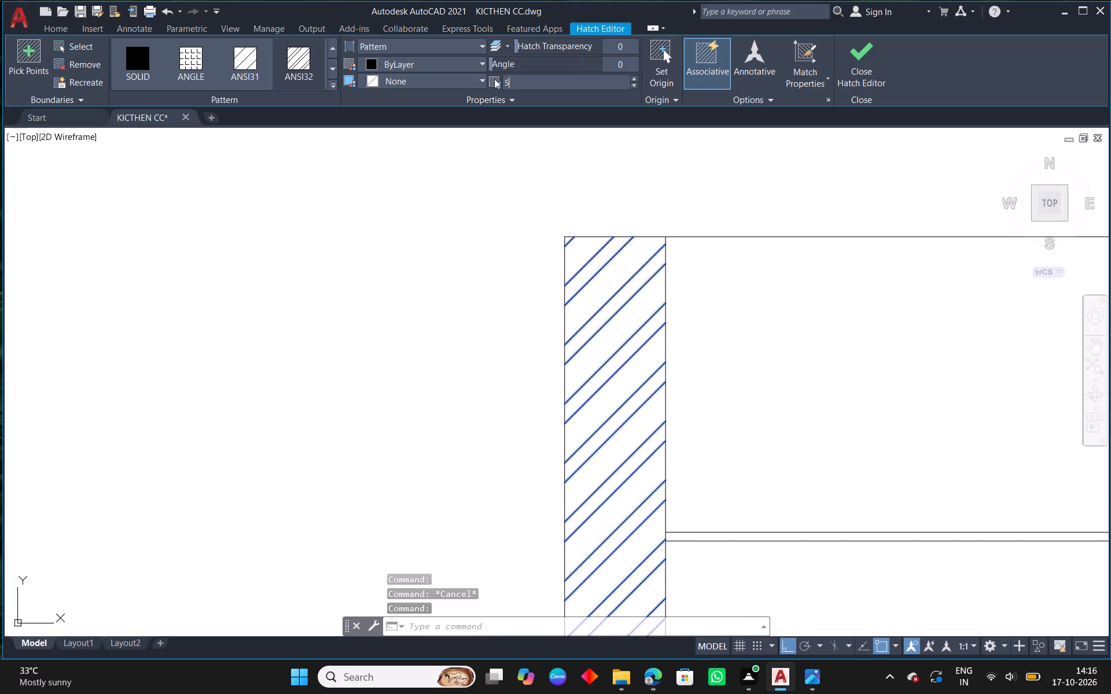
{"action": "key", "text": "Return"}
{"action": "key", "text": "Escape"}
Match the new side wall hatch's properties onto the wall hatch in the redrawn loft and bottom cabinet side section.
{"action": "scroll", "coordinate": [552, 394], "scroll_direction": "down", "scroll_amount": 4}
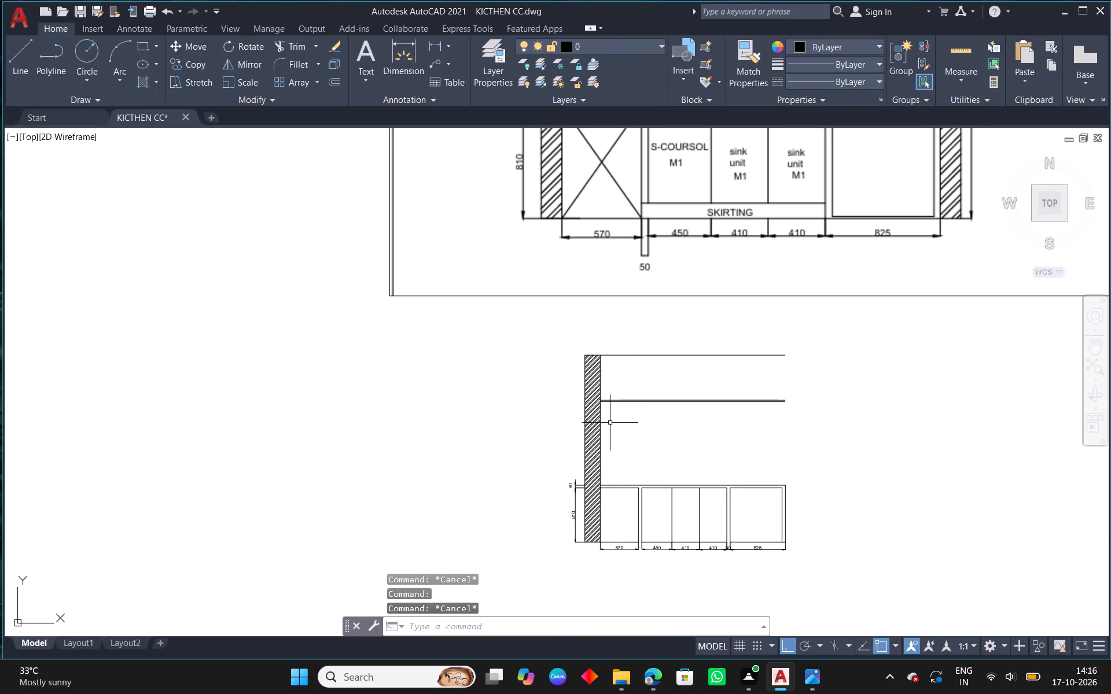
{"action": "middle_click_drag", "start_coordinate": [843, 419], "coordinate": [691, 397]}
{"action": "scroll", "coordinate": [688, 396], "scroll_direction": "down", "scroll_amount": 1}
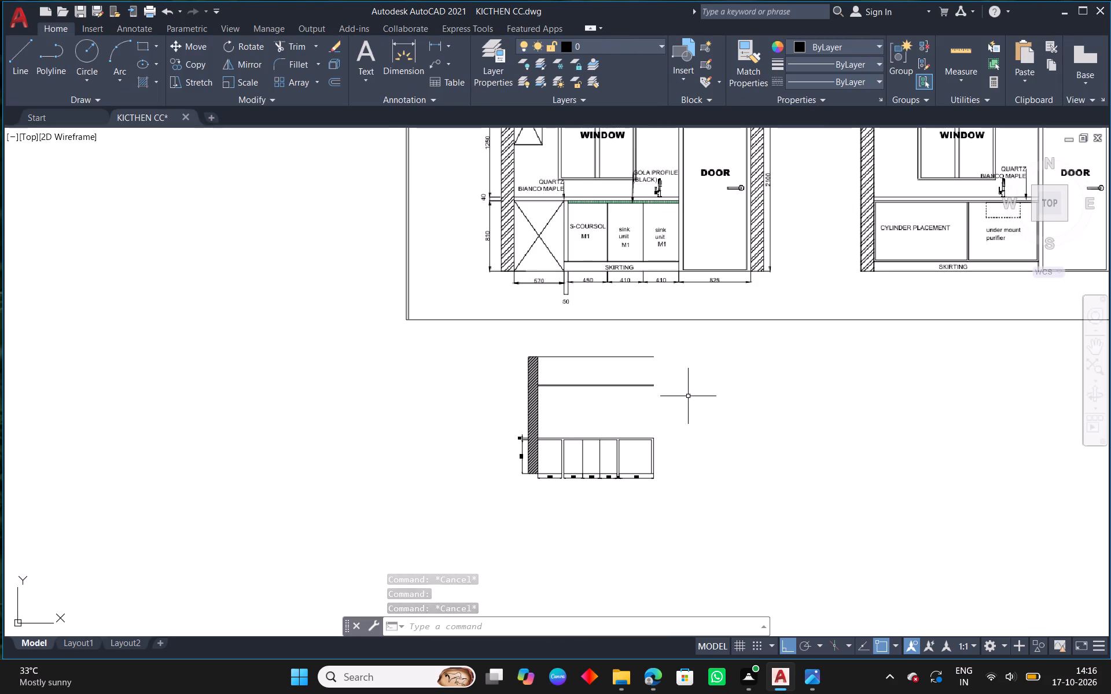
{"action": "key", "text": "m"}
{"action": "type", "text": "A"}
{"action": "key", "text": "space"}
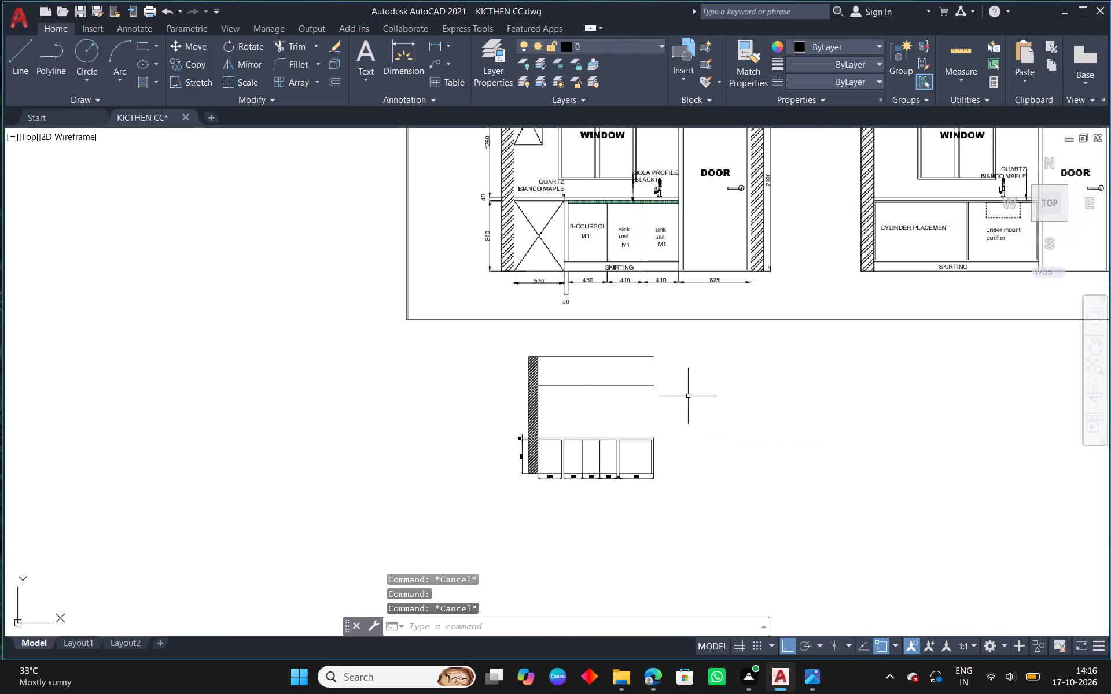
{"action": "scroll", "coordinate": [512, 386], "scroll_direction": "up", "scroll_amount": 3}
{"action": "left_click", "coordinate": [591, 400]}
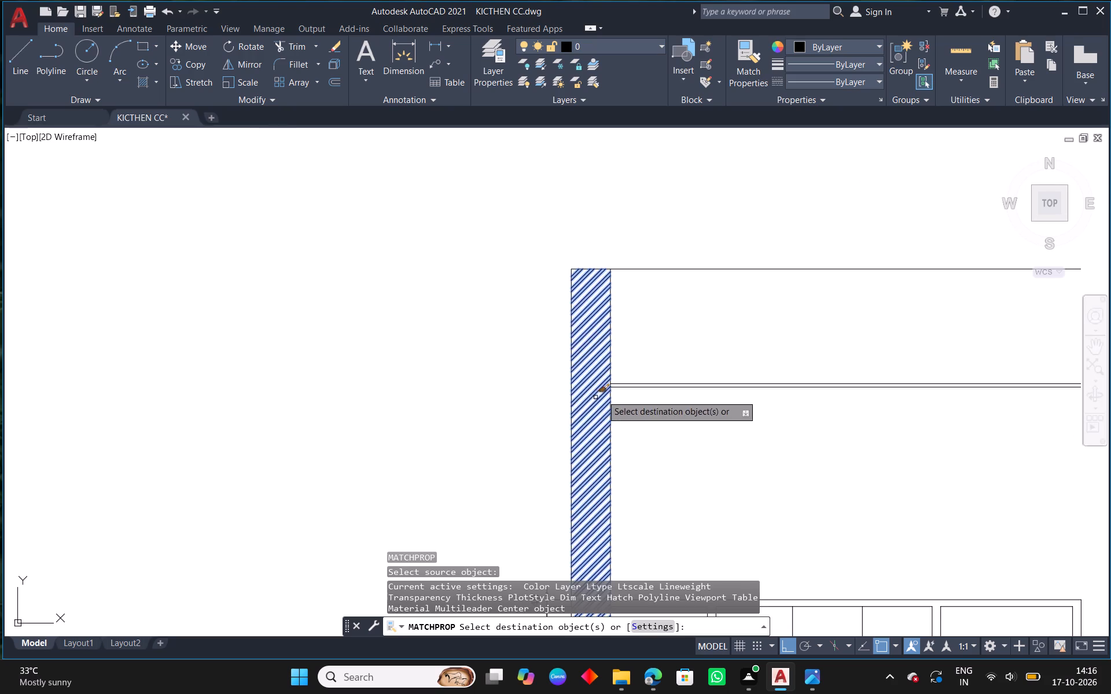
{"action": "scroll", "coordinate": [650, 375], "scroll_direction": "down", "scroll_amount": 4}
{"action": "middle_click_drag", "start_coordinate": [882, 384], "coordinate": [434, 394]}
{"action": "scroll", "coordinate": [437, 393], "scroll_direction": "down", "scroll_amount": 3}
{"action": "scroll", "coordinate": [768, 310], "scroll_direction": "up", "scroll_amount": 3}
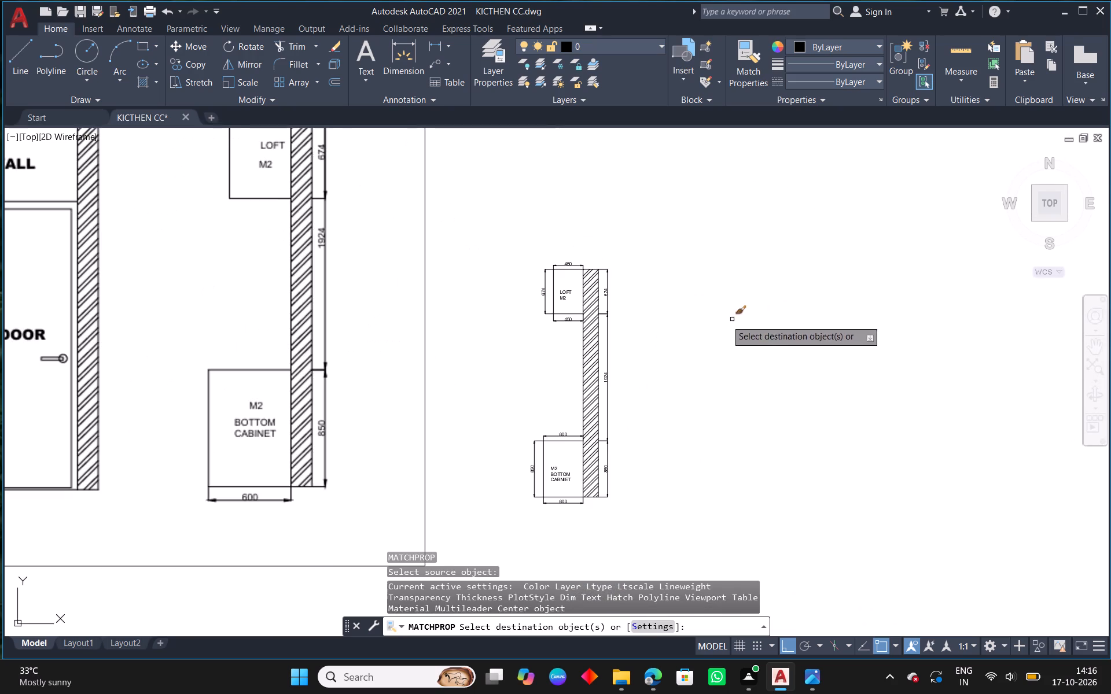
{"action": "scroll", "coordinate": [614, 326], "scroll_direction": "up", "scroll_amount": 3}
{"action": "left_click", "coordinate": [547, 352]}
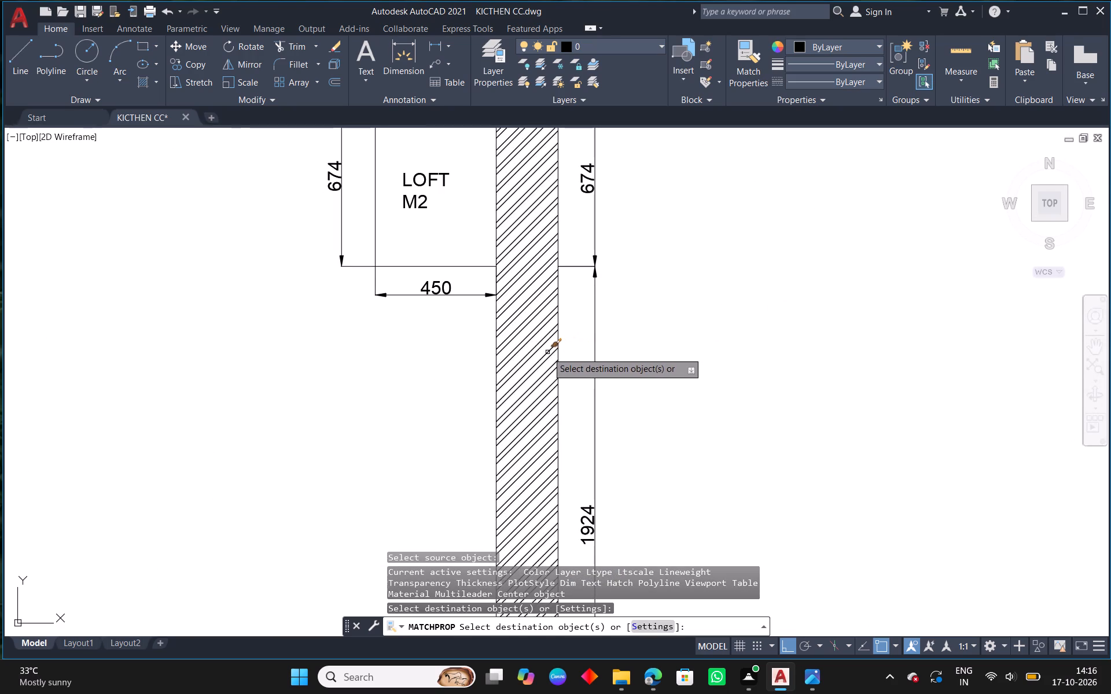
{"action": "key", "text": "Escape"}
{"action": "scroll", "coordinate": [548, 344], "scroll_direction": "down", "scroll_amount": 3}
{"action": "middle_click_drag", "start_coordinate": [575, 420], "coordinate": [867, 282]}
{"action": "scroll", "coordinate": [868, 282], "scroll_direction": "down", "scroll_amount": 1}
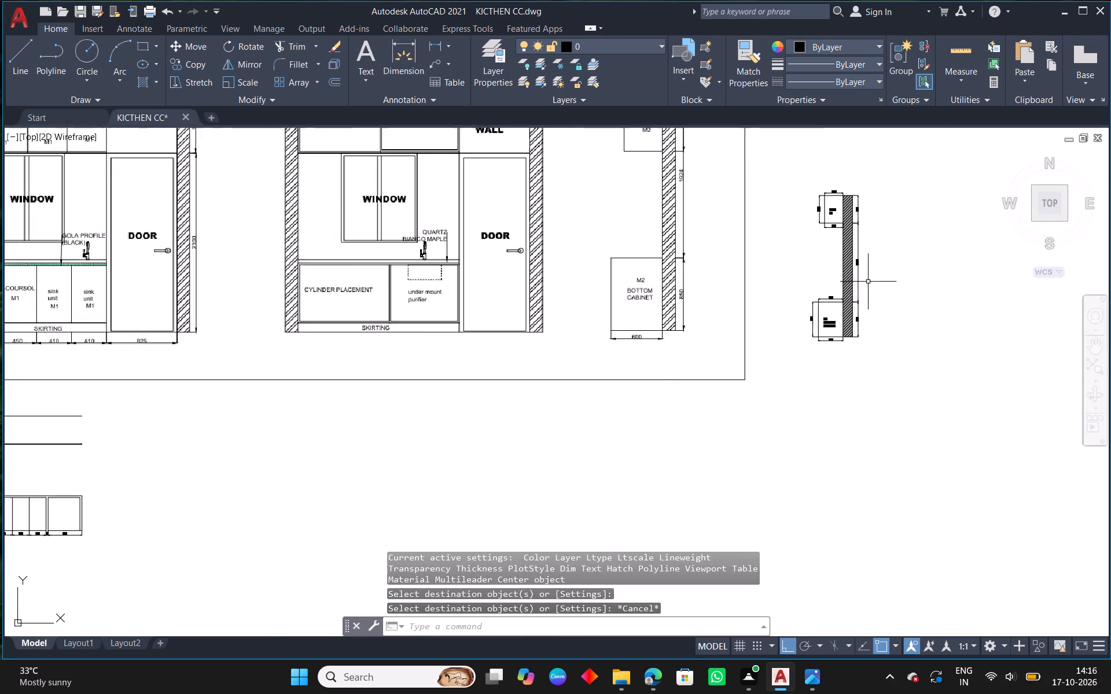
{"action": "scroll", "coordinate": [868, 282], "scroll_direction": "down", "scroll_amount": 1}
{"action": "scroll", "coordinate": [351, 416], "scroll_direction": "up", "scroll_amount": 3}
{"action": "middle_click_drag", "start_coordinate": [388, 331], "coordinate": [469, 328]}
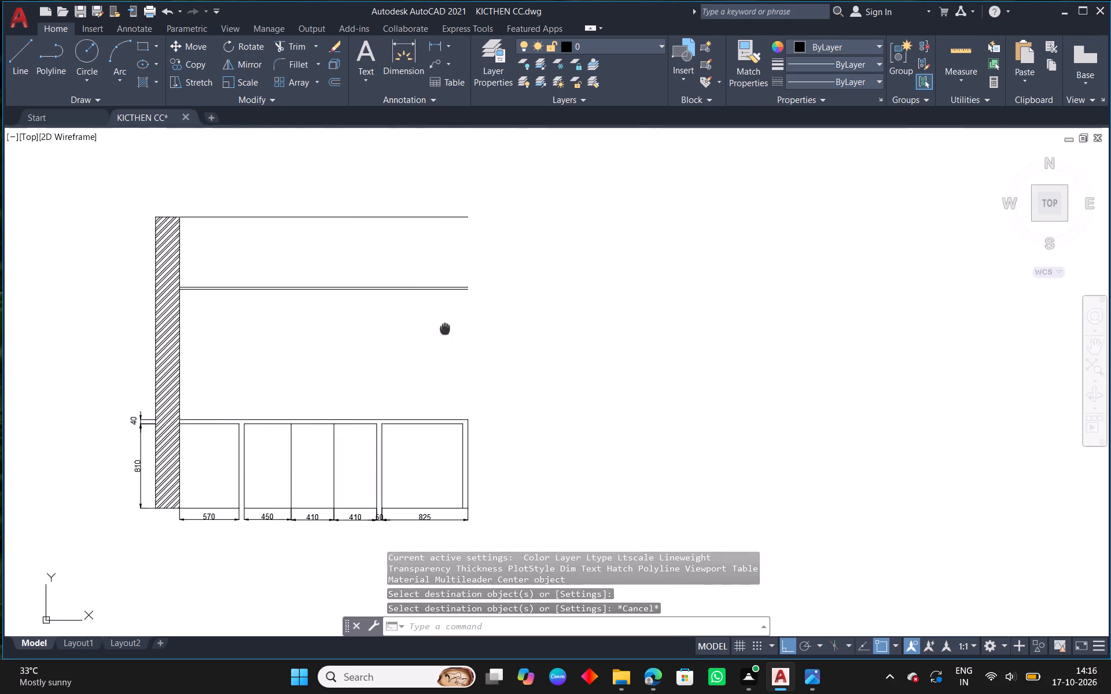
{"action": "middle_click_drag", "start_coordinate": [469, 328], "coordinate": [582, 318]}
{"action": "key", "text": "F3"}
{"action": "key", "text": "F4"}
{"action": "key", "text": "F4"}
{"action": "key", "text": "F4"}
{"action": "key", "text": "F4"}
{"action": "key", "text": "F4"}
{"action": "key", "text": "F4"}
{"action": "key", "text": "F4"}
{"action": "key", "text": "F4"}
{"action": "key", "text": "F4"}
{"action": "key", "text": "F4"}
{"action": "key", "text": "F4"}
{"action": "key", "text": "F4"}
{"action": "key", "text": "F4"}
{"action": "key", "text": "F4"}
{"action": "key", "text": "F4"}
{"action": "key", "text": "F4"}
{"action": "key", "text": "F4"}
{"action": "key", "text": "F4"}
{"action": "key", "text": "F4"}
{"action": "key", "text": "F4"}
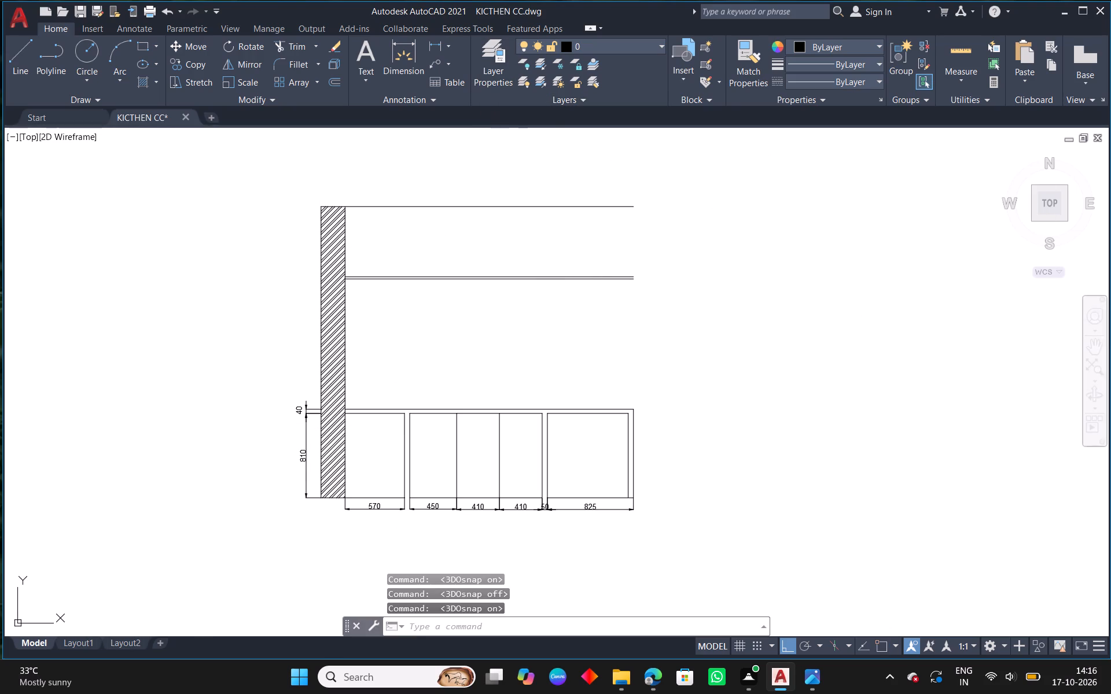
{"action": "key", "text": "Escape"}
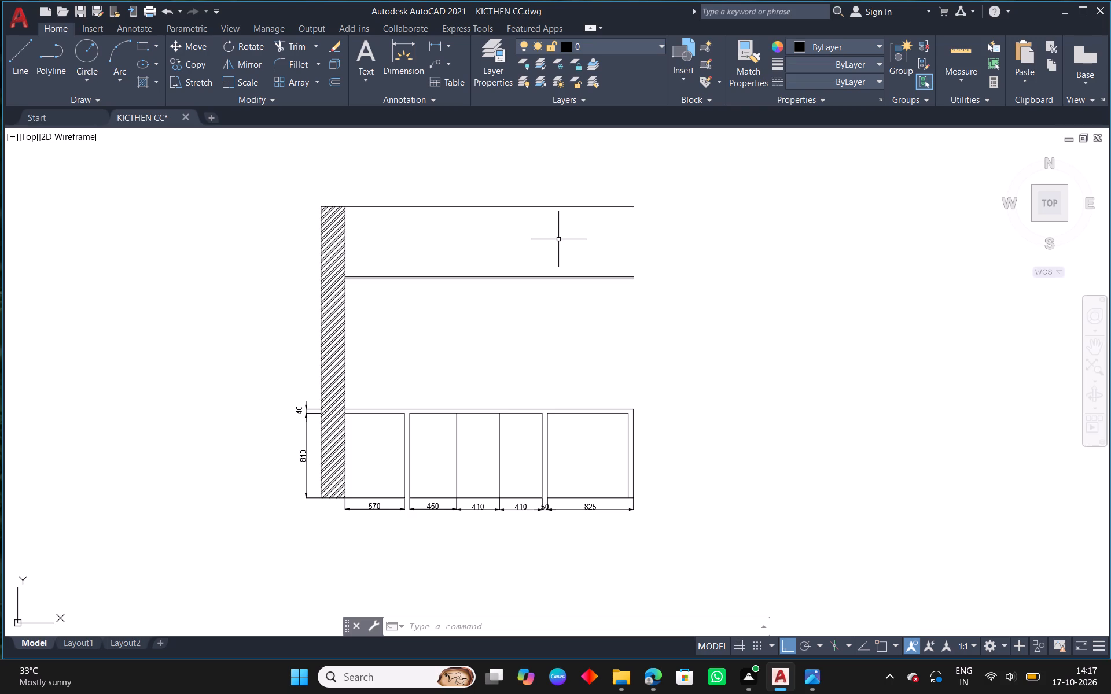
With object snap on, draw a diagonal line across the 570-wide base unit from its lower-right corner to its upper-left corner.
{"action": "scroll", "coordinate": [561, 386], "scroll_direction": "down", "scroll_amount": 2}
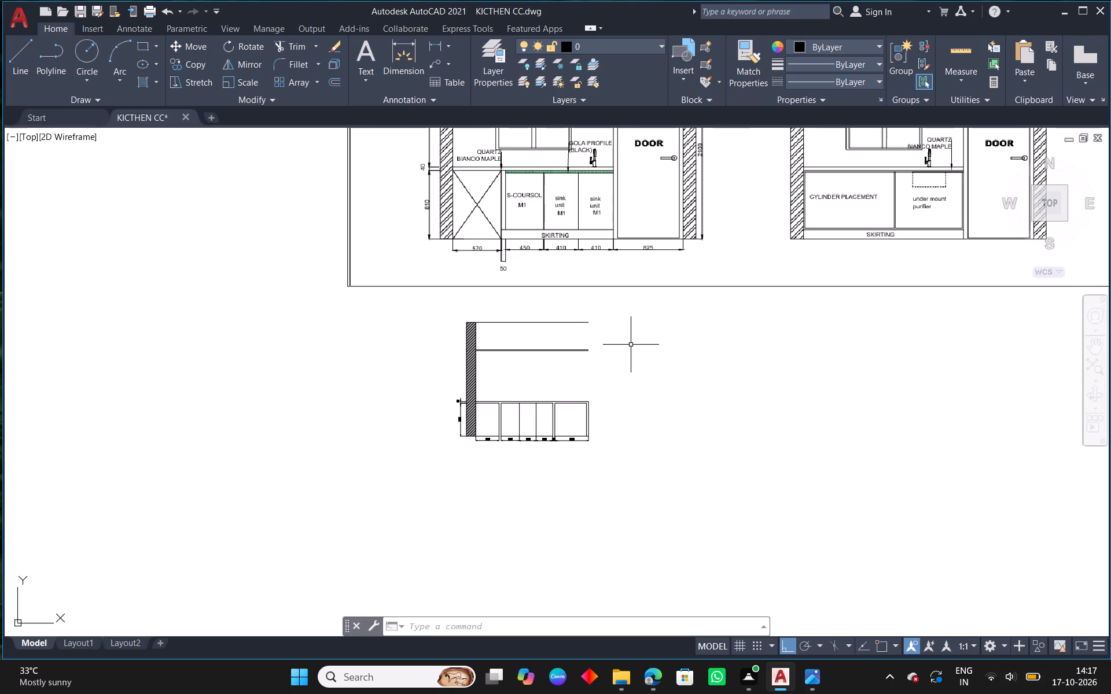
{"action": "scroll", "coordinate": [503, 412], "scroll_direction": "up", "scroll_amount": 1}
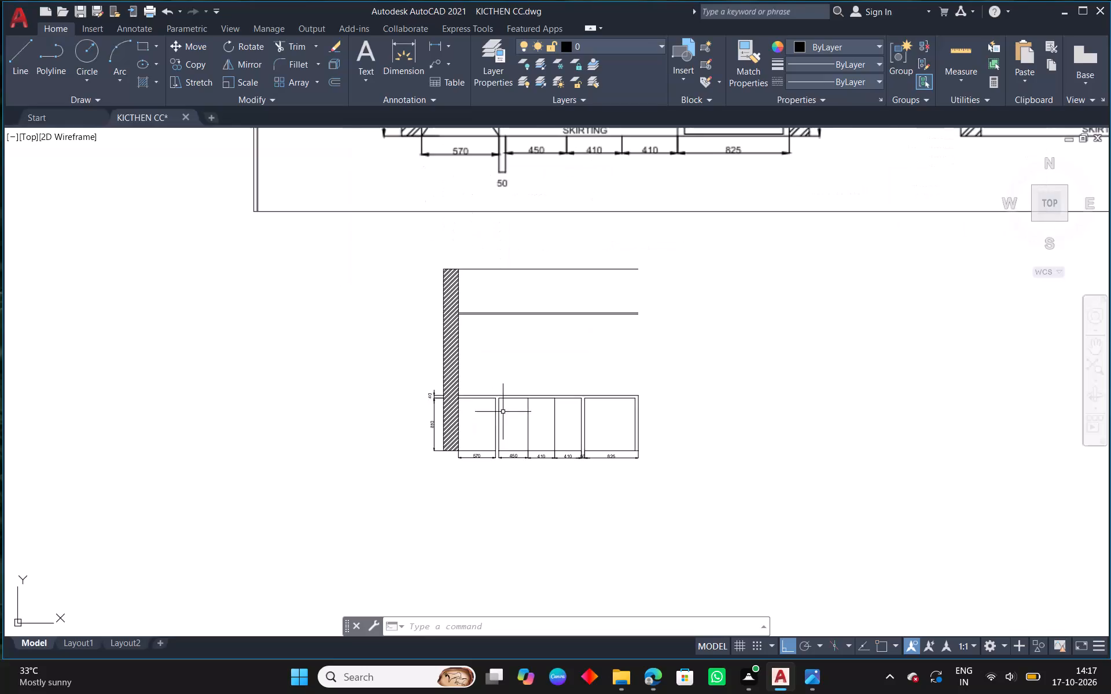
{"action": "scroll", "coordinate": [501, 423], "scroll_direction": "up", "scroll_amount": 2}
{"action": "middle_click_drag", "start_coordinate": [425, 433], "coordinate": [415, 344]}
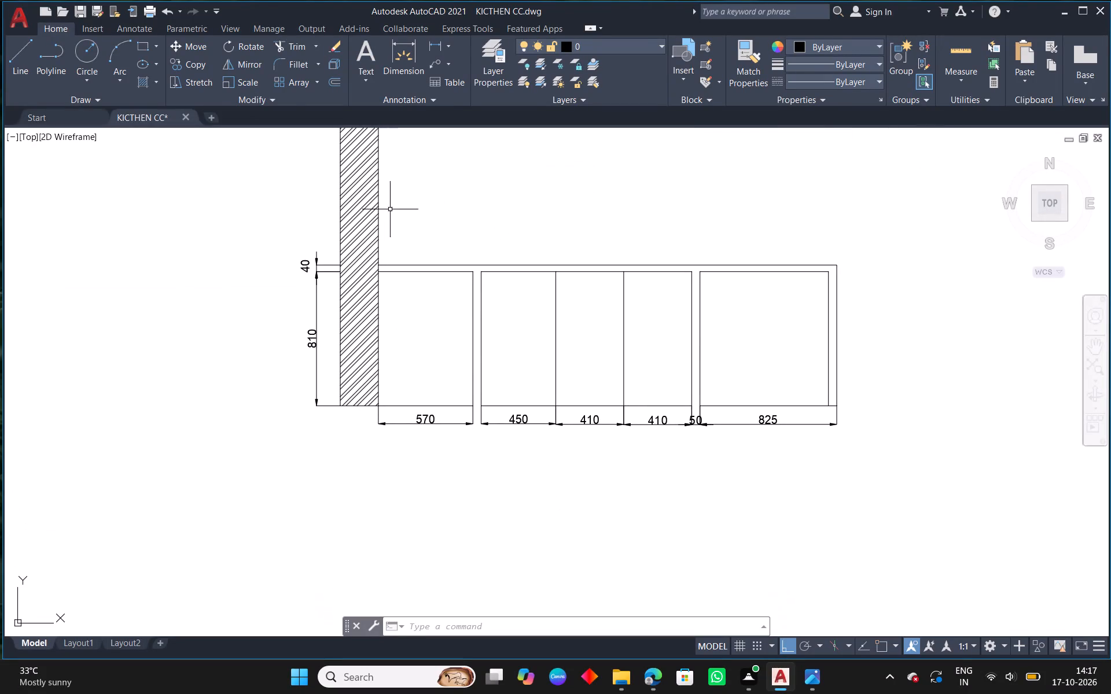
{"action": "left_click", "coordinate": [30, 60]}
{"action": "scroll", "coordinate": [473, 403], "scroll_direction": "up", "scroll_amount": 2}
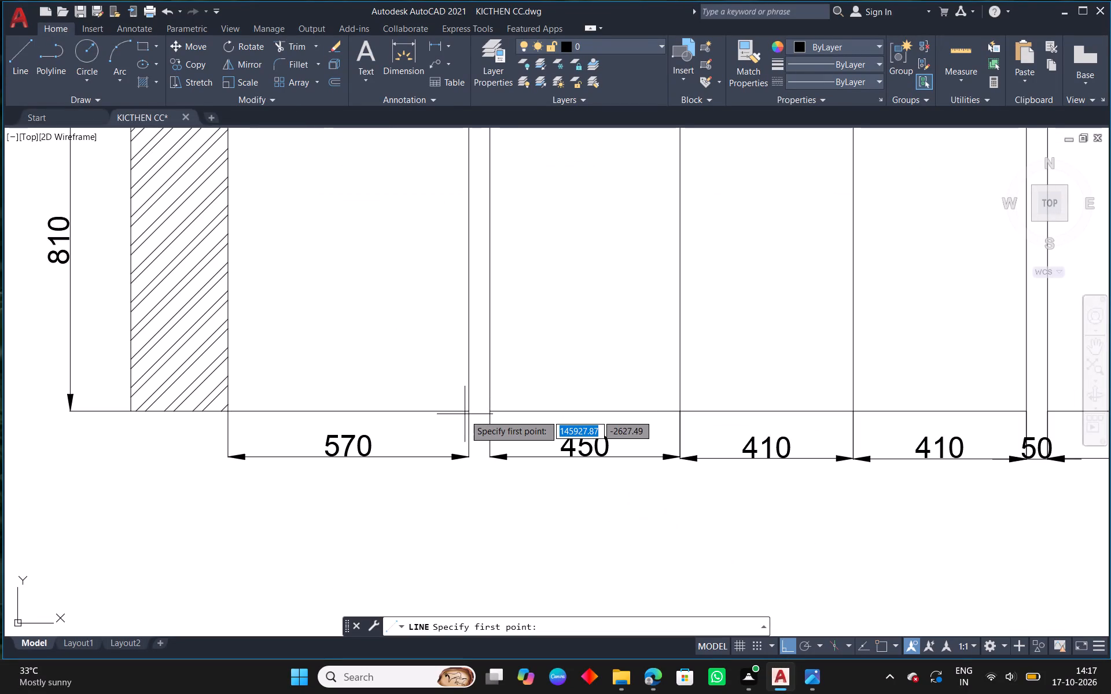
{"action": "left_click", "coordinate": [887, 649]}
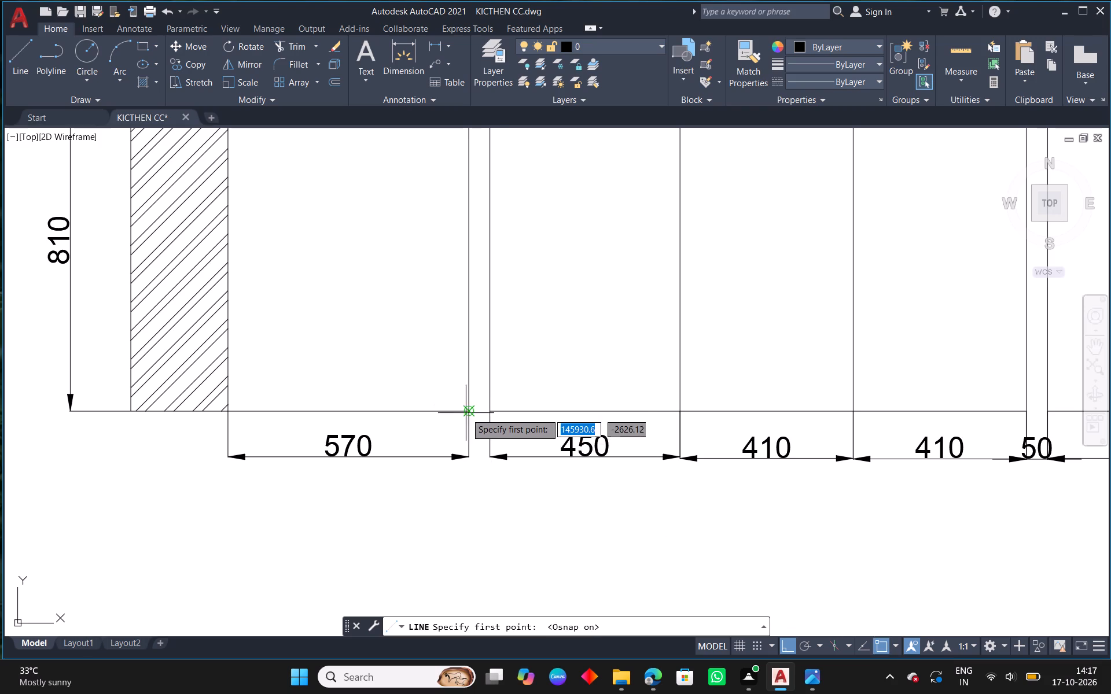
{"action": "left_click", "coordinate": [466, 413]}
{"action": "middle_click_drag", "start_coordinate": [296, 197], "coordinate": [336, 427]}
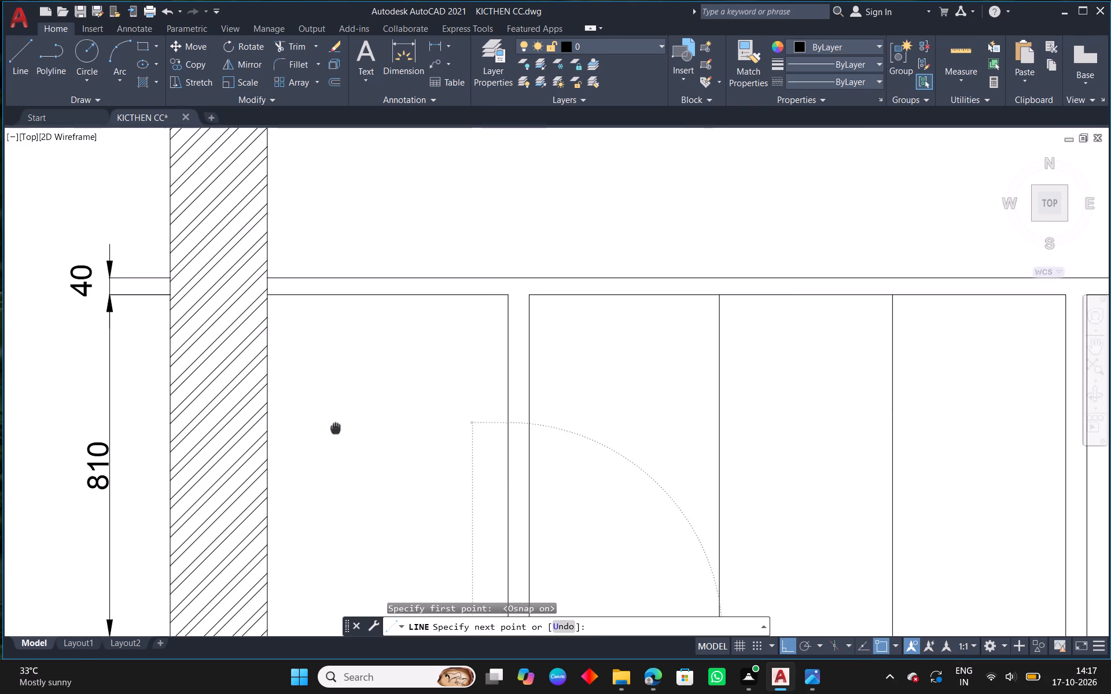
{"action": "left_click", "coordinate": [268, 300]}
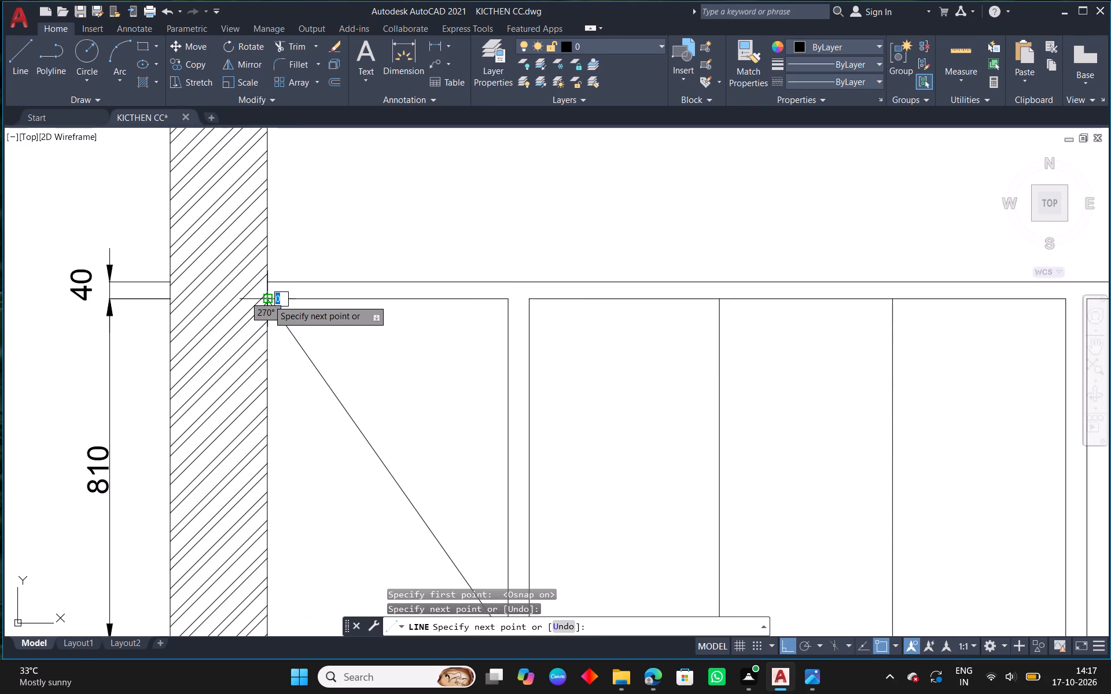
{"action": "right_click", "coordinate": [268, 300]}
{"action": "left_click", "coordinate": [301, 307]}
Draw the second diagonal of the 570-wide base unit from its lower-left corner to its upper-right corner.
{"action": "right_click", "coordinate": [301, 307]}
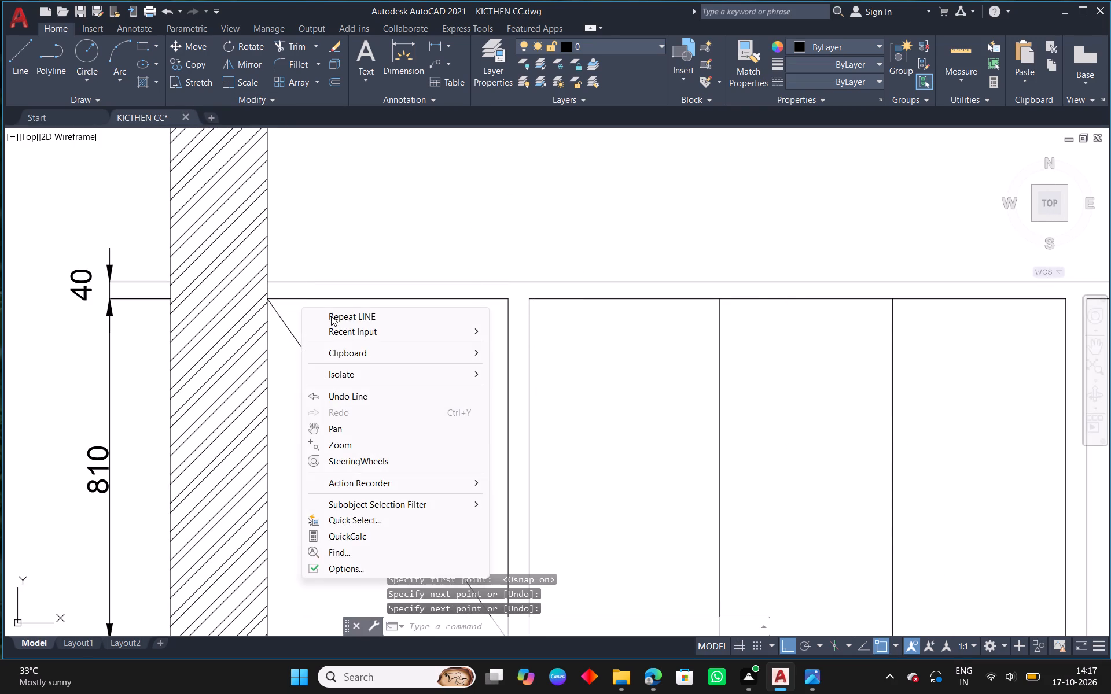
{"action": "left_click", "coordinate": [331, 316]}
{"action": "middle_click_drag", "start_coordinate": [429, 423], "coordinate": [485, 221]}
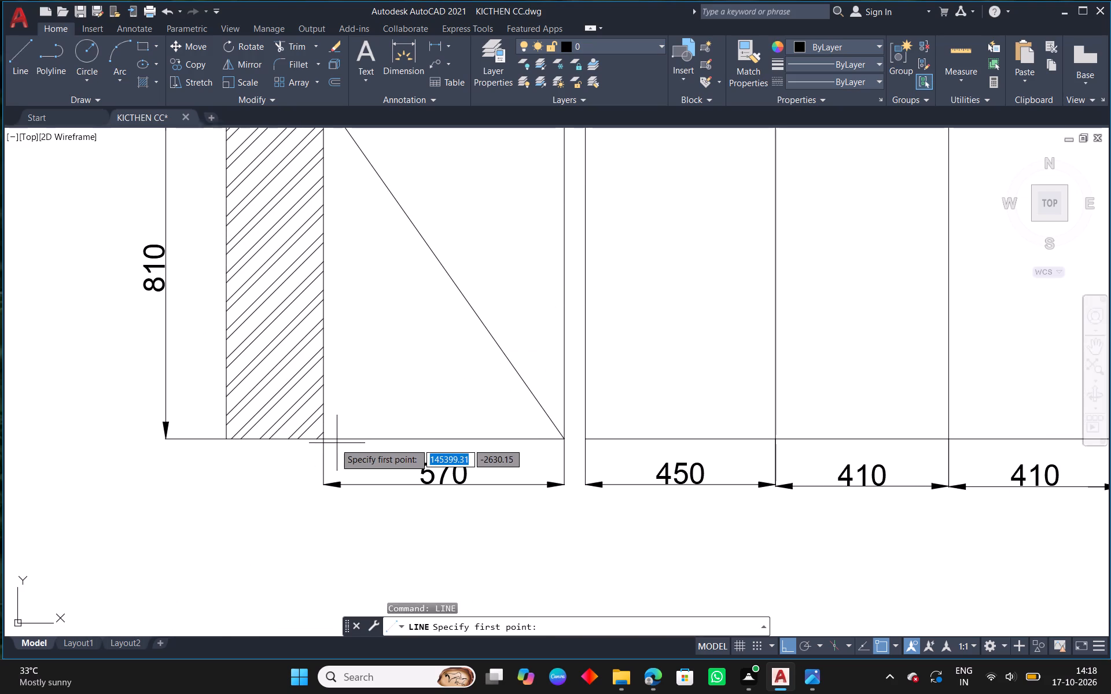
{"action": "left_click", "coordinate": [325, 442]}
{"action": "middle_click_drag", "start_coordinate": [448, 232], "coordinate": [444, 238]}
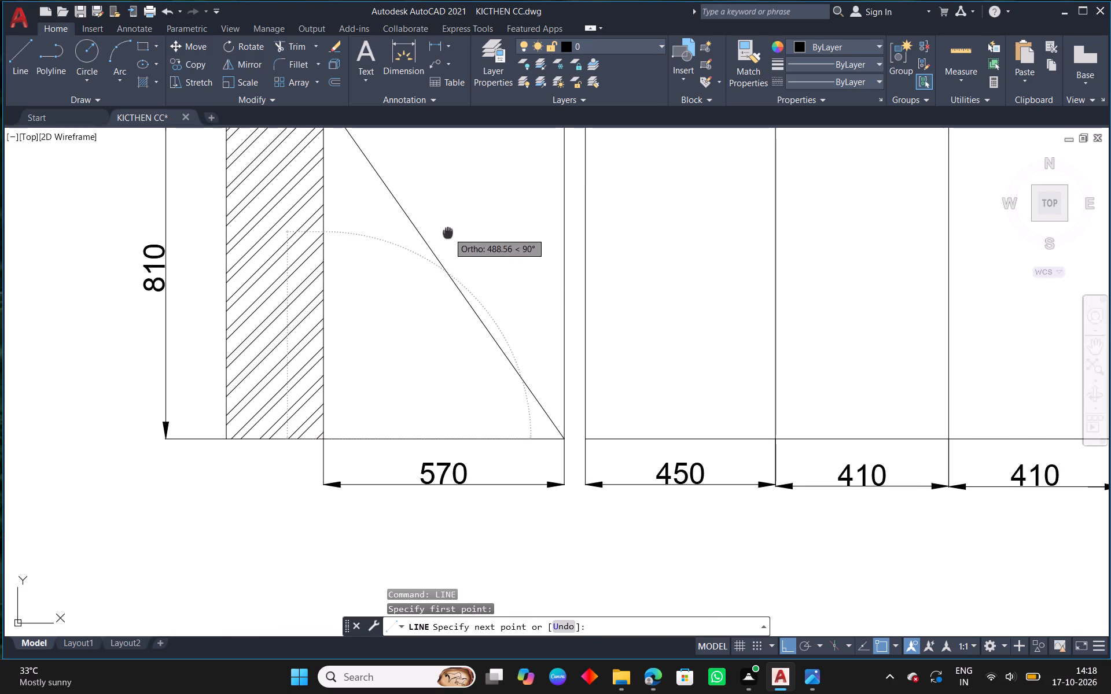
{"action": "middle_click_drag", "start_coordinate": [444, 238], "coordinate": [307, 441]}
{"action": "left_click", "coordinate": [418, 305]}
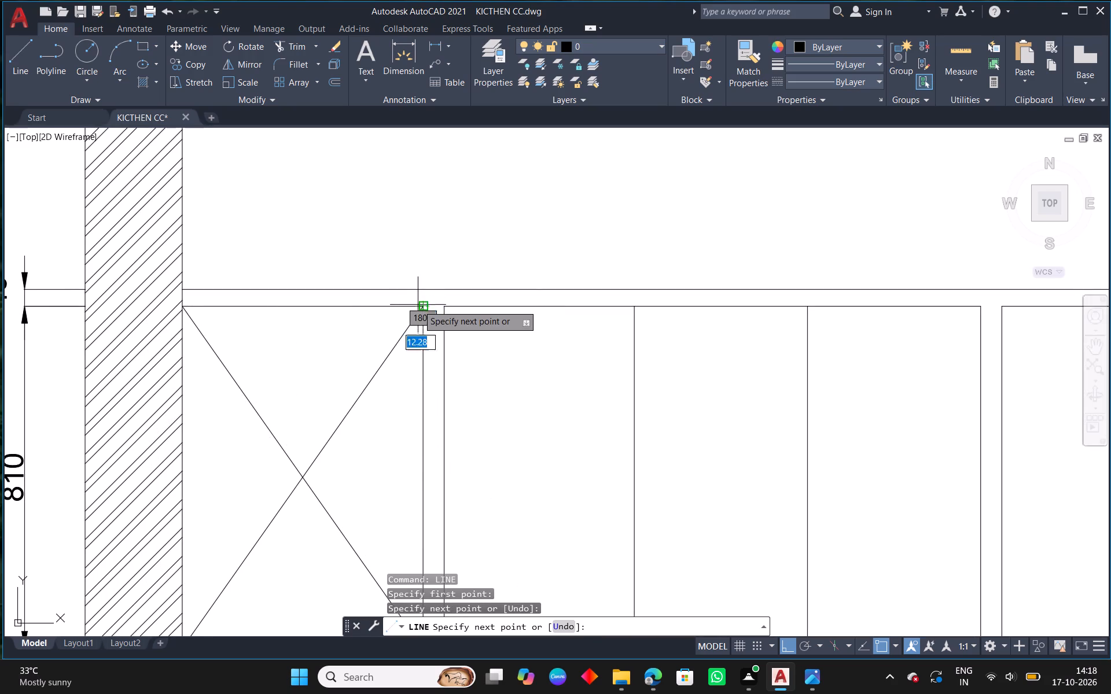
{"action": "right_click", "coordinate": [418, 305]}
{"action": "left_click", "coordinate": [451, 317]}
Load the ACAD_ISO03W100 (ISO dash space) linetype for the base unit's crossing diagonals.
{"action": "scroll", "coordinate": [356, 380], "scroll_direction": "down", "scroll_amount": 2}
{"action": "scroll", "coordinate": [353, 451], "scroll_direction": "down", "scroll_amount": 2}
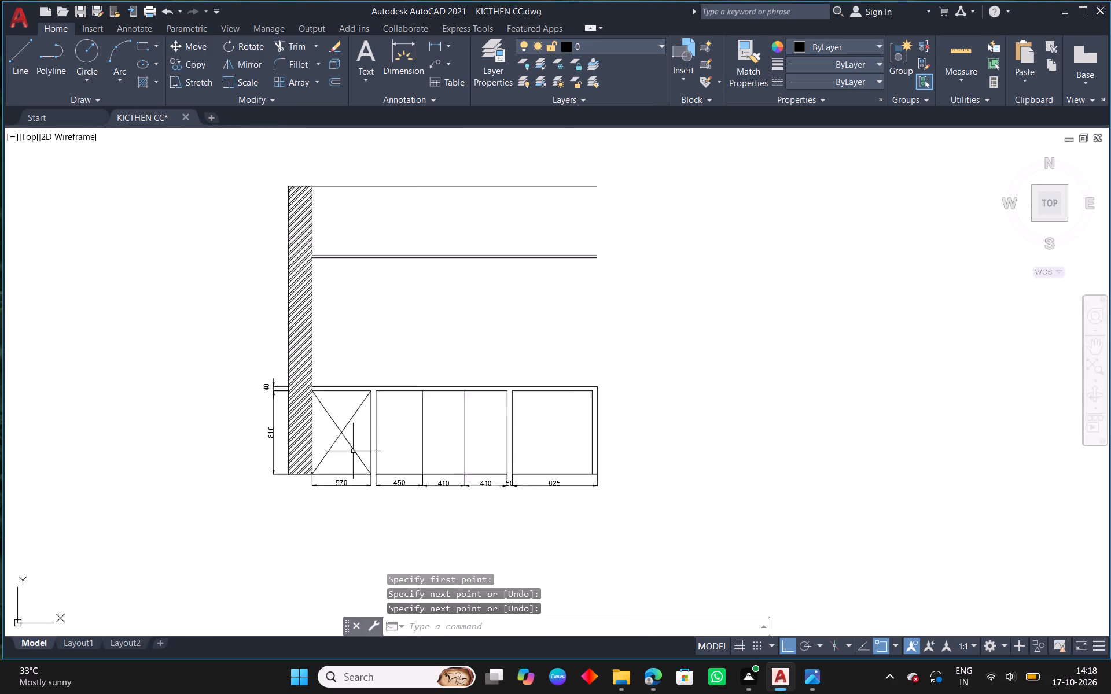
{"action": "scroll", "coordinate": [353, 451], "scroll_direction": "down", "scroll_amount": 1}
{"action": "middle_click_drag", "start_coordinate": [608, 376], "coordinate": [318, 404]}
{"action": "scroll", "coordinate": [317, 406], "scroll_direction": "down", "scroll_amount": 1}
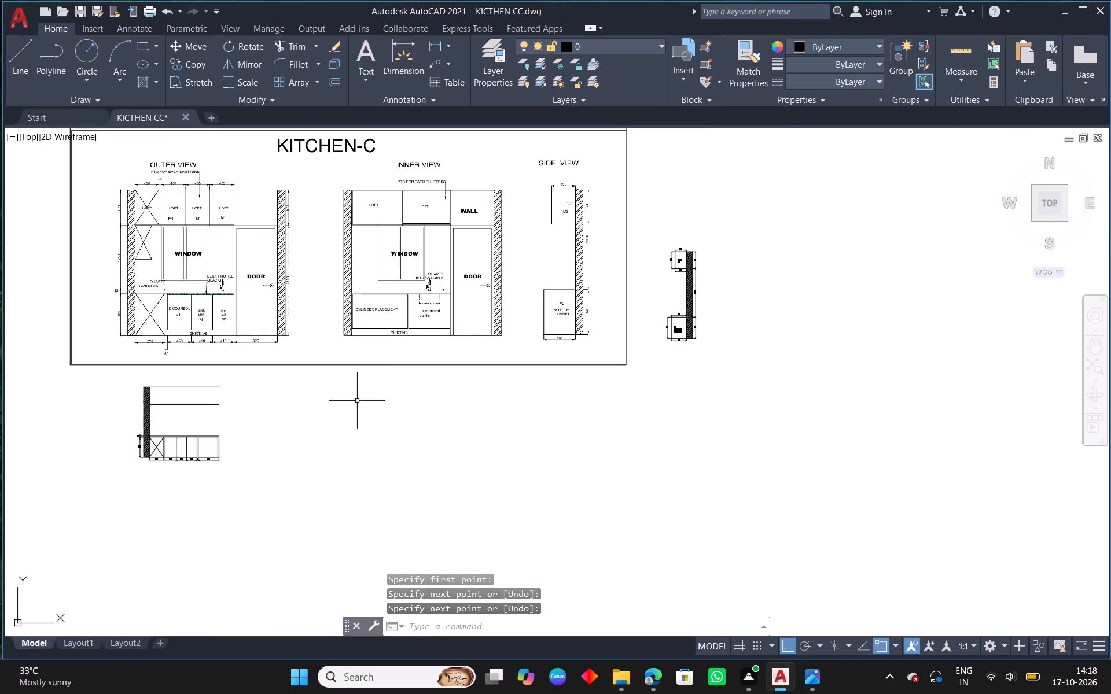
{"action": "middle_click_drag", "start_coordinate": [260, 440], "coordinate": [404, 401]}
{"action": "scroll", "coordinate": [310, 395], "scroll_direction": "up", "scroll_amount": 4}
{"action": "scroll", "coordinate": [264, 486], "scroll_direction": "up", "scroll_amount": 2}
{"action": "left_click_drag", "start_coordinate": [274, 447], "coordinate": [262, 442]}
{"action": "left_click", "coordinate": [209, 440]}
{"action": "key", "text": "ctrl+1"}
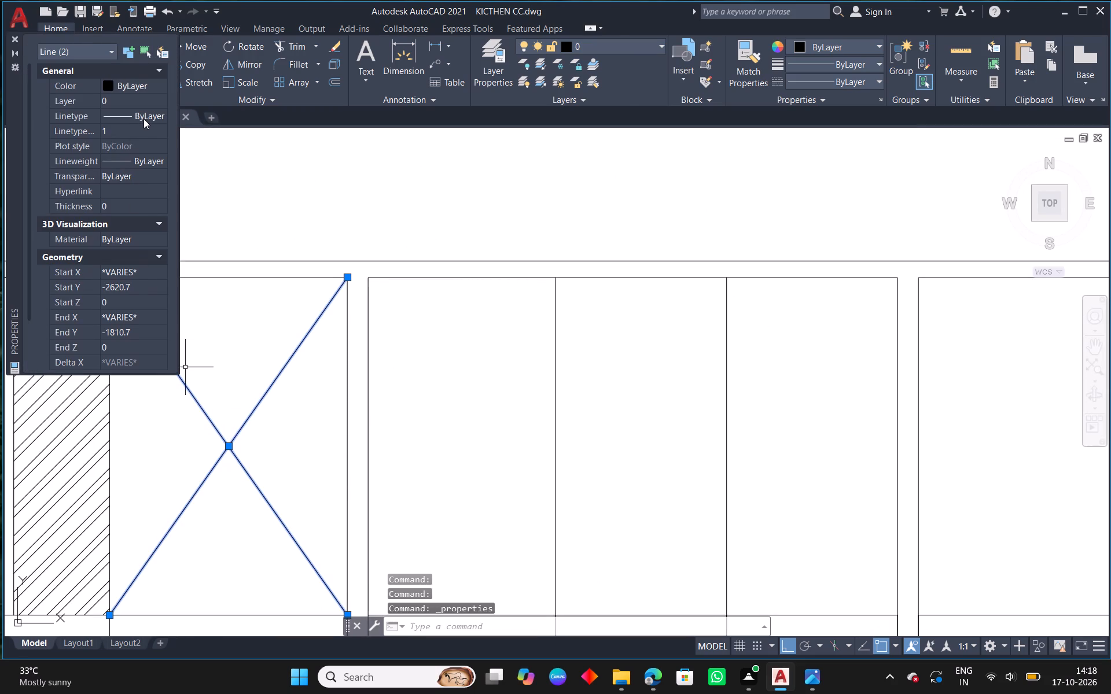
{"action": "left_click", "coordinate": [144, 119]}
{"action": "left_click", "coordinate": [145, 118]}
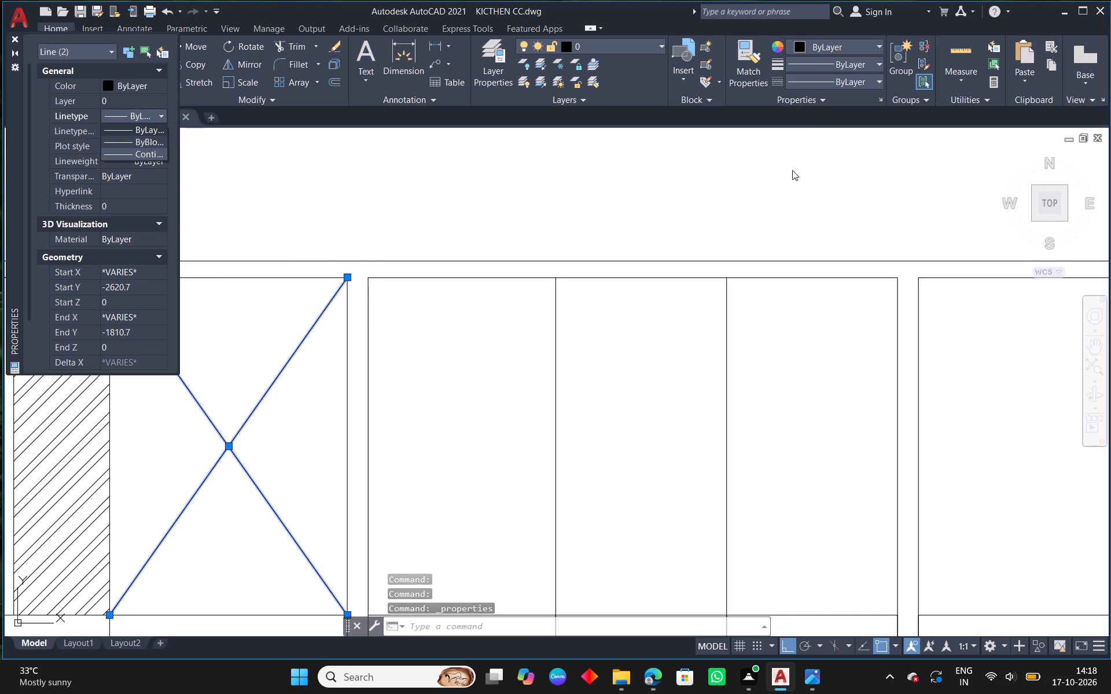
{"action": "left_click", "coordinate": [835, 76]}
{"action": "left_click", "coordinate": [835, 81]}
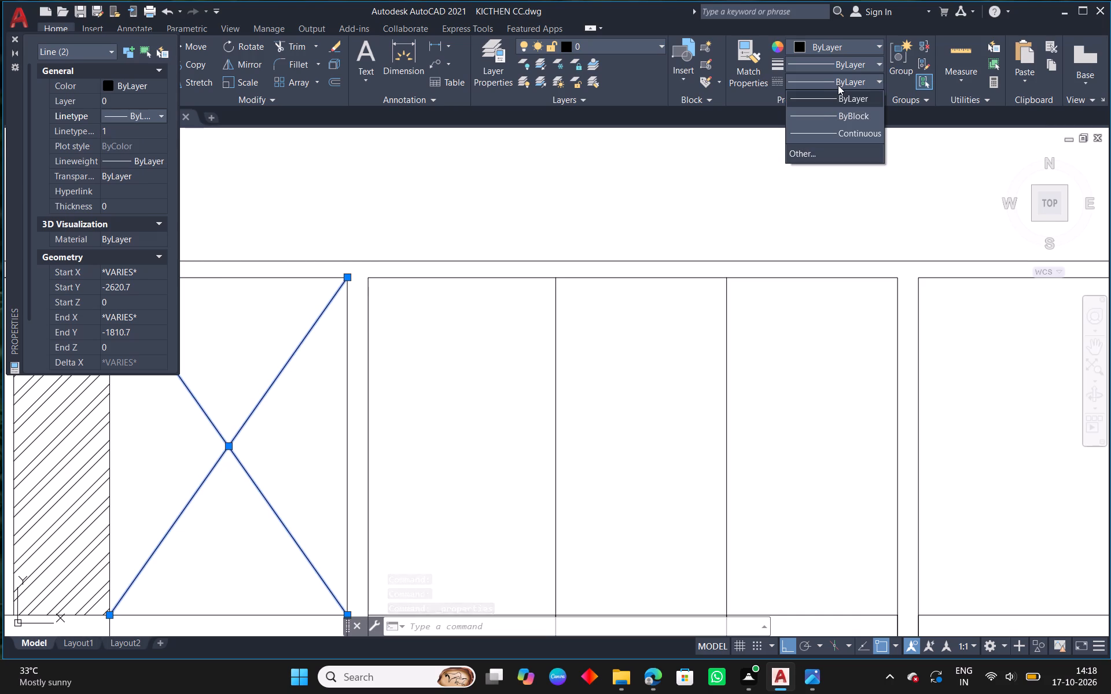
{"action": "left_click", "coordinate": [825, 151]}
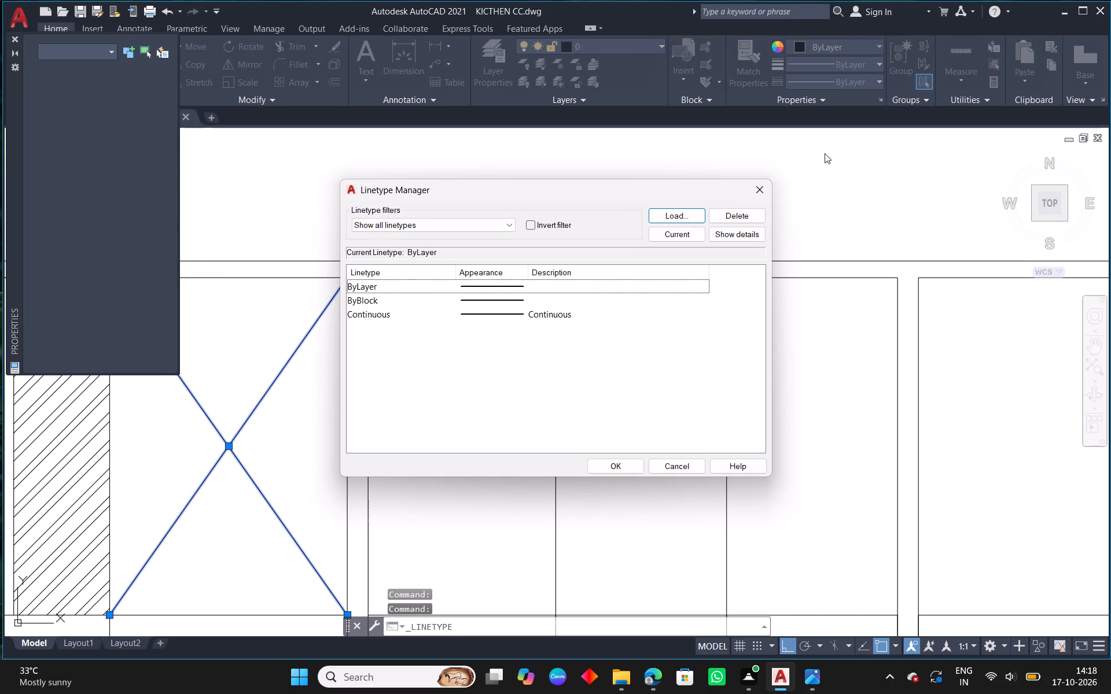
{"action": "left_click", "coordinate": [696, 216]}
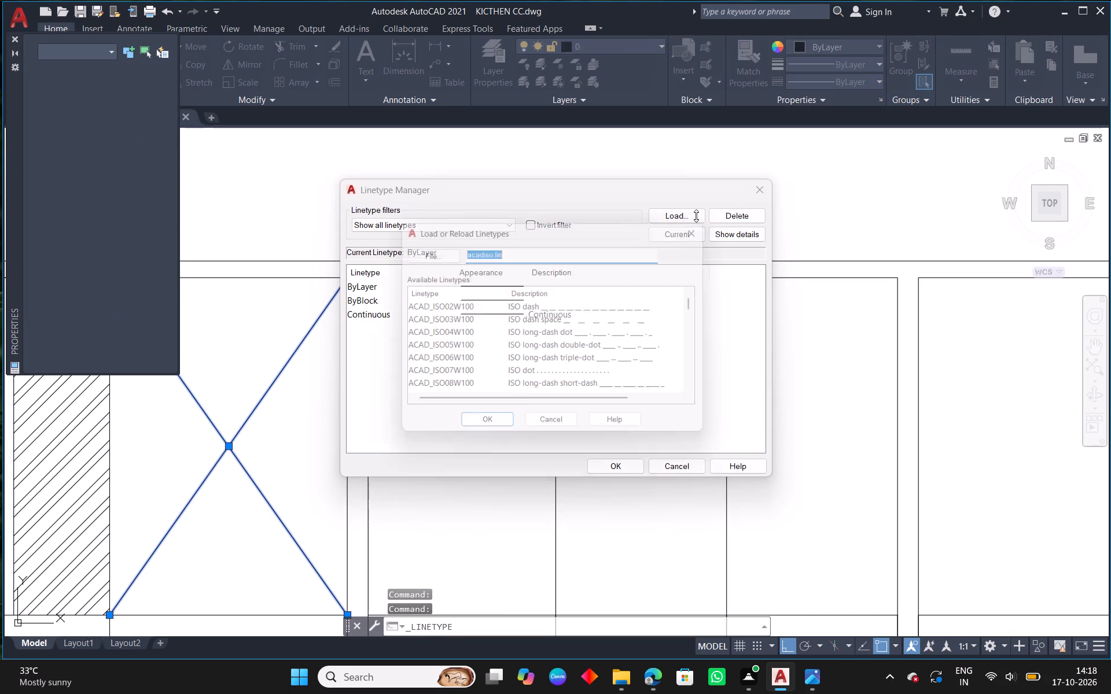
{"action": "left_click", "coordinate": [635, 321]}
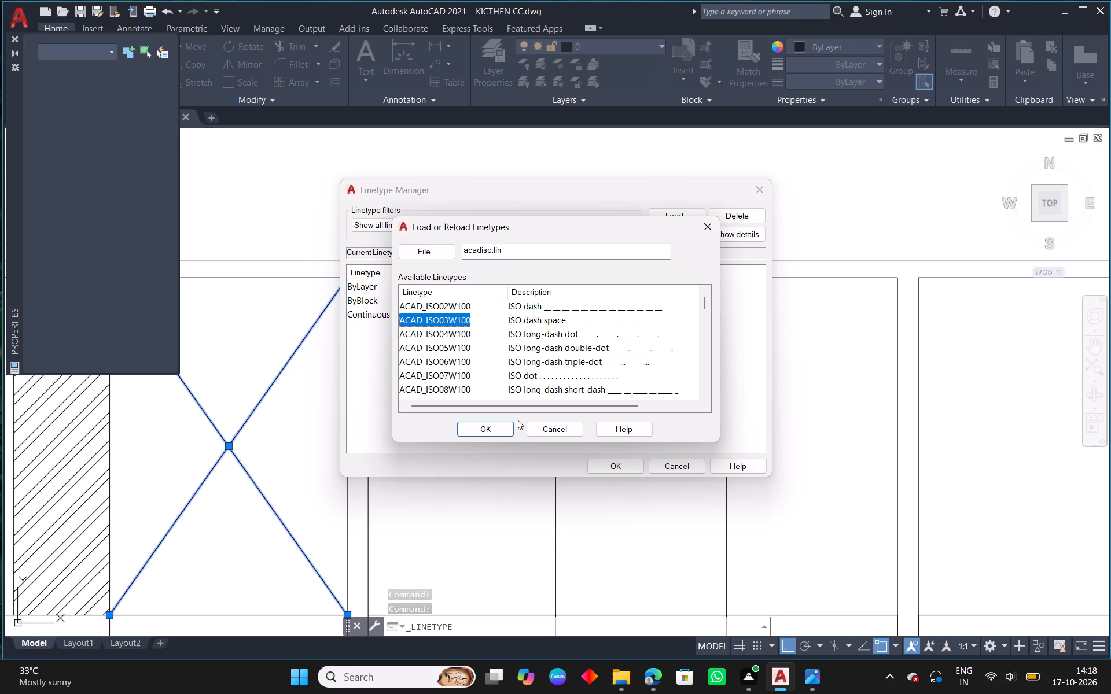
{"action": "left_click", "coordinate": [490, 431]}
{"action": "left_click", "coordinate": [572, 320]}
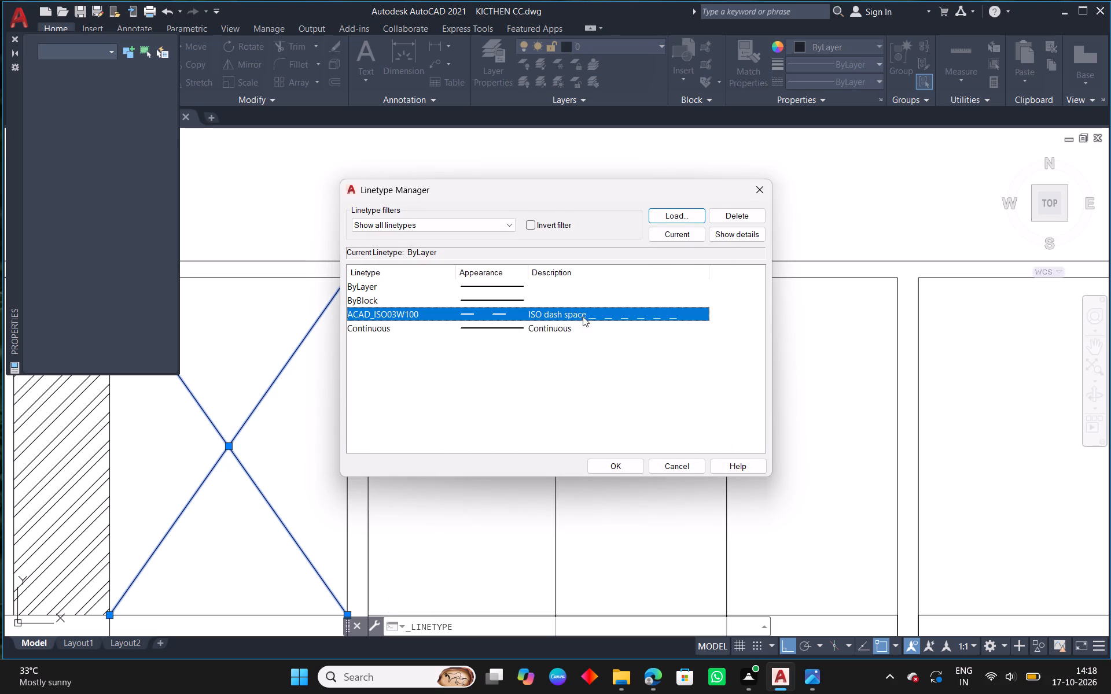
{"action": "left_click", "coordinate": [599, 468]}
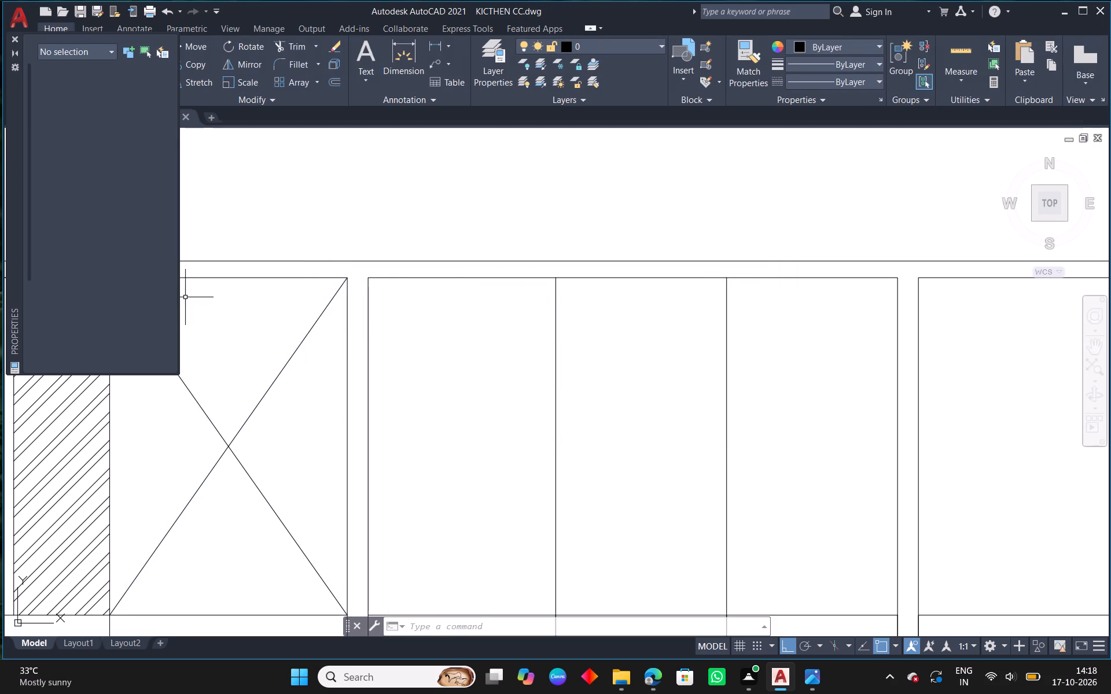
With nothing selected, set the current linetype to ACAD_ISO03W100 and the current linetype scale to 20.
{"action": "left_click", "coordinate": [119, 128]}
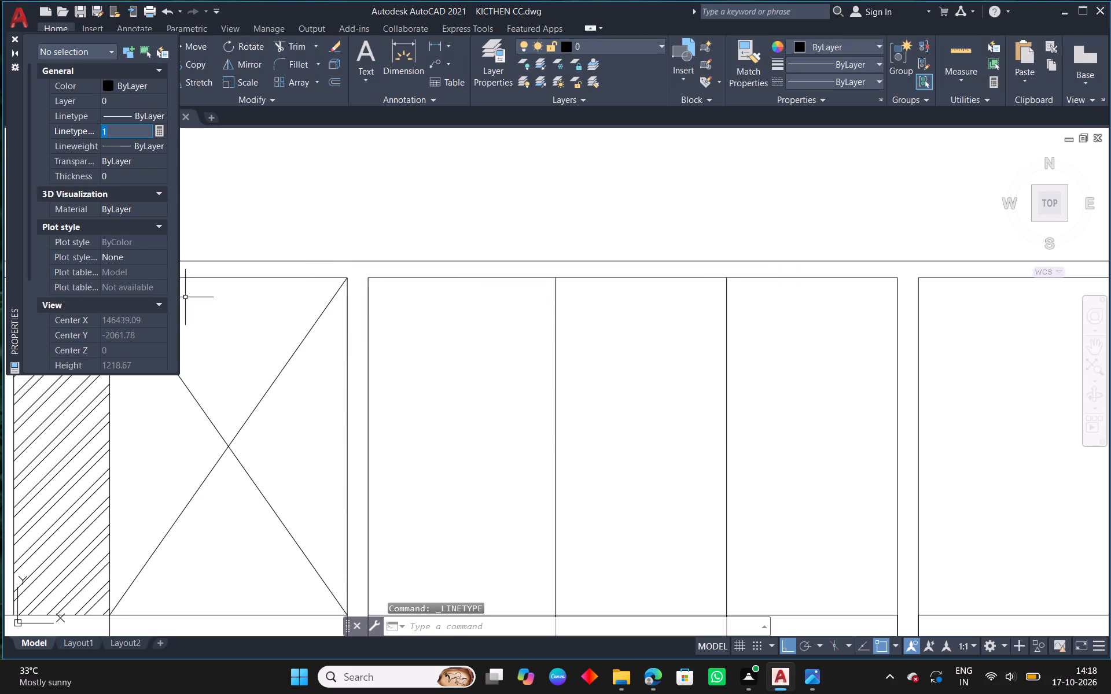
{"action": "left_click", "coordinate": [160, 106]}
{"action": "left_click", "coordinate": [156, 112]}
{"action": "left_click", "coordinate": [155, 123]}
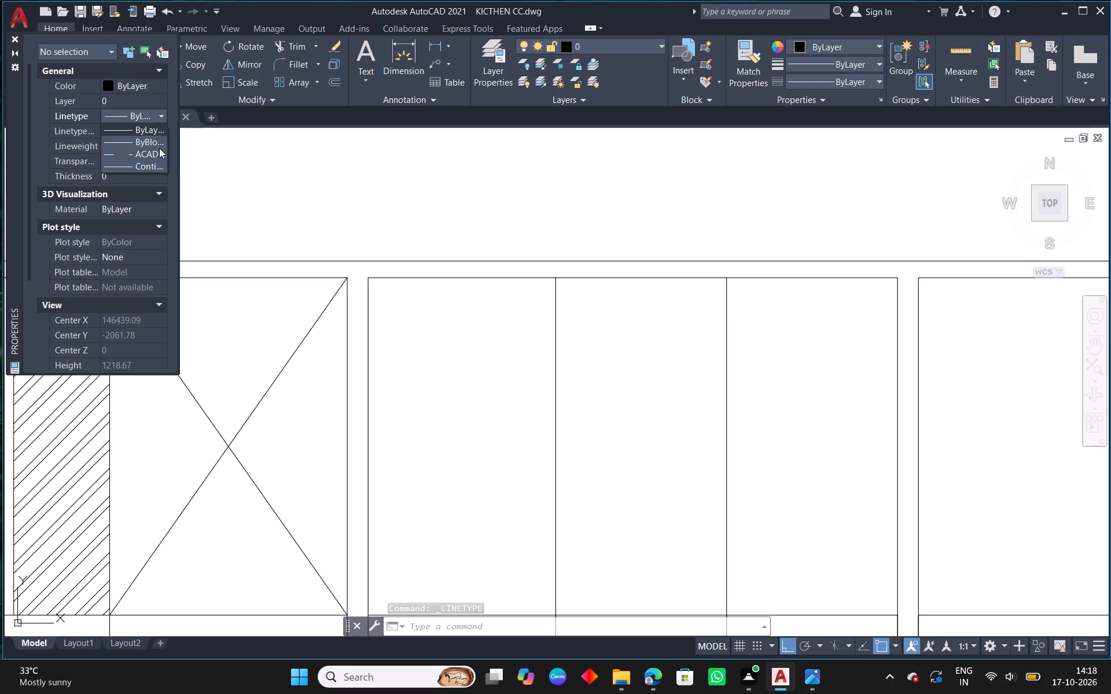
{"action": "left_click", "coordinate": [138, 153]}
{"action": "left_click", "coordinate": [122, 130]}
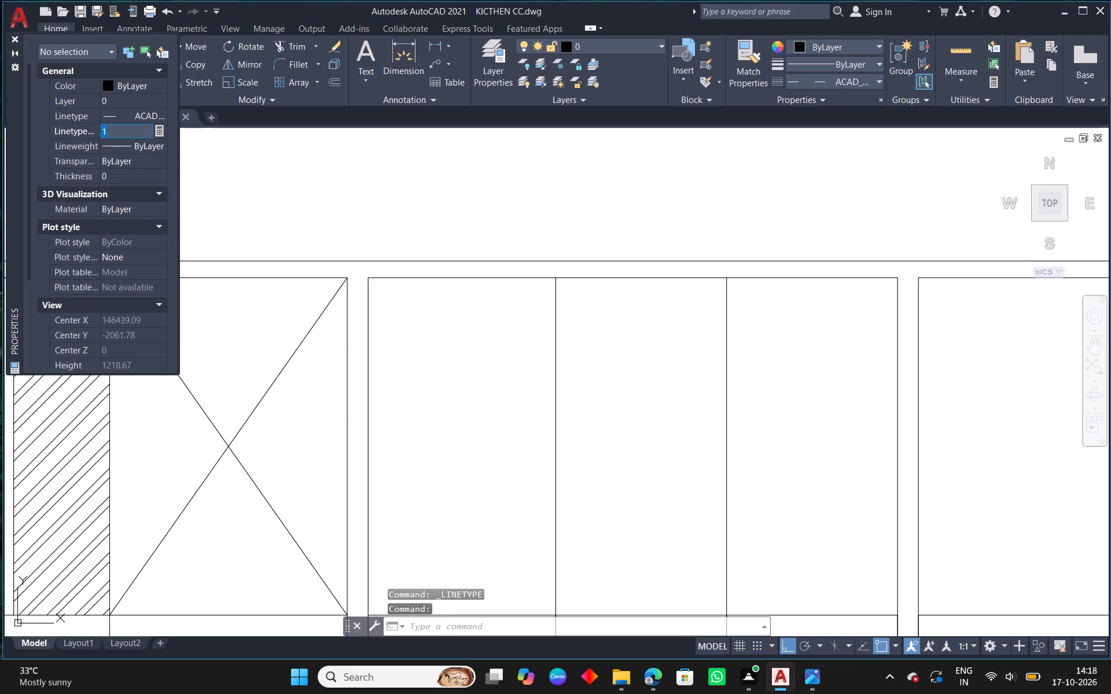
{"action": "key", "text": "BackSpace"}
{"action": "type", "text": "20"}
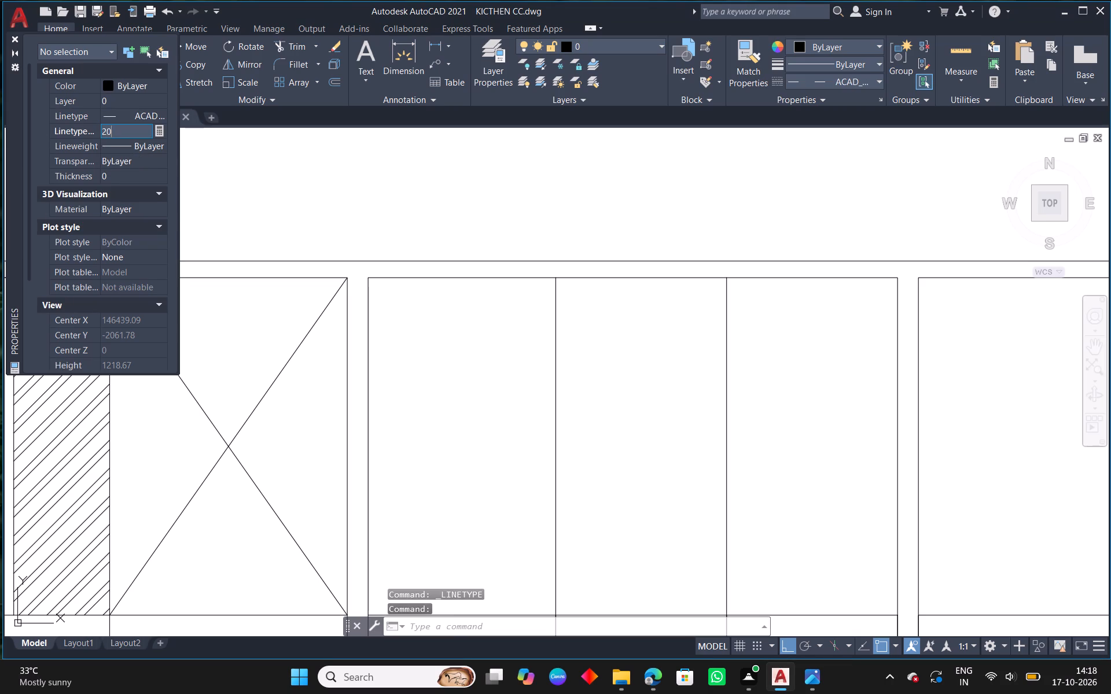
{"action": "key", "text": "Return"}
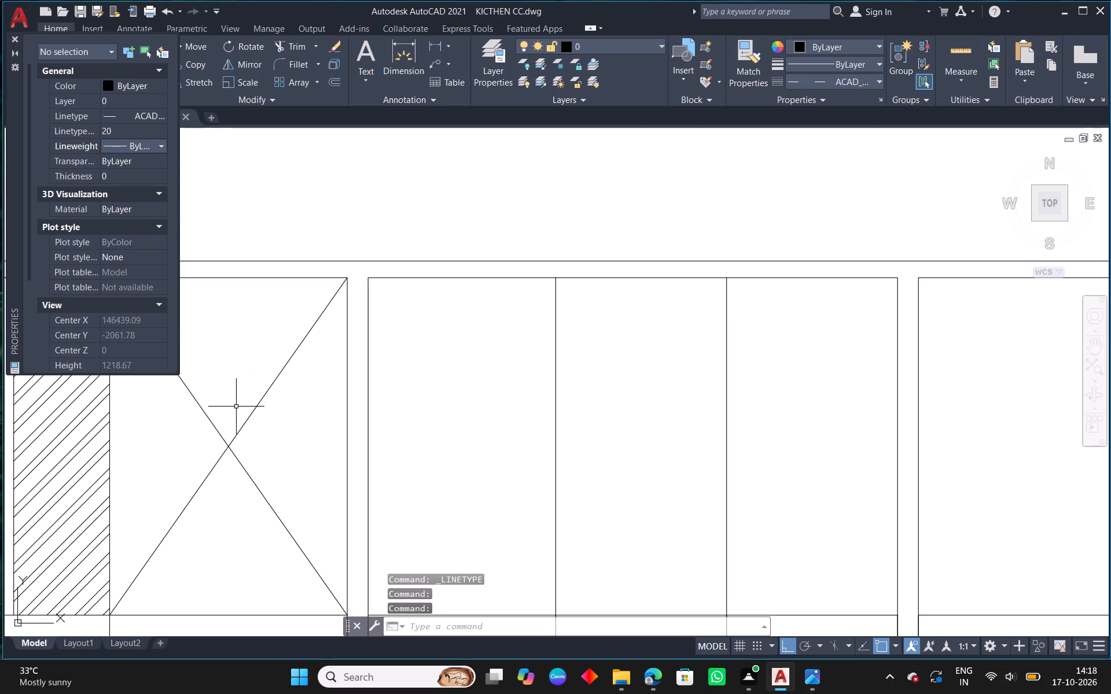
Change the linetype of the diagonal rising from the base unit's lower-left corner to ACAD_ISO03W100.
{"action": "left_click", "coordinate": [230, 440]}
{"action": "left_click", "coordinate": [132, 110]}
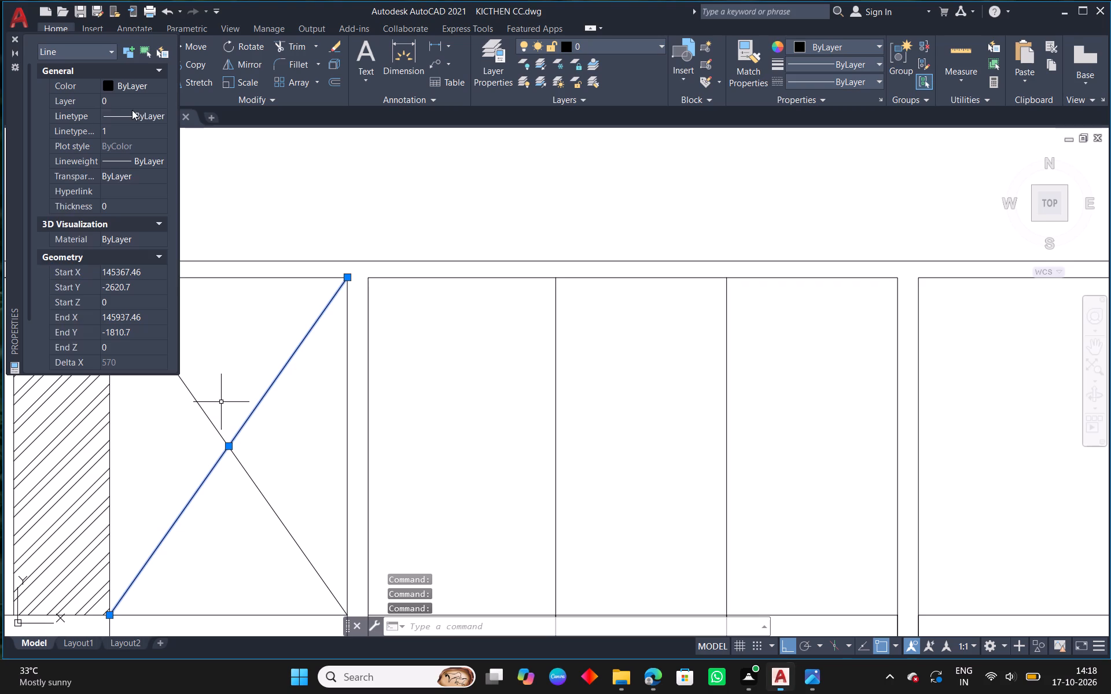
{"action": "left_click", "coordinate": [140, 115]}
{"action": "left_click", "coordinate": [124, 153]}
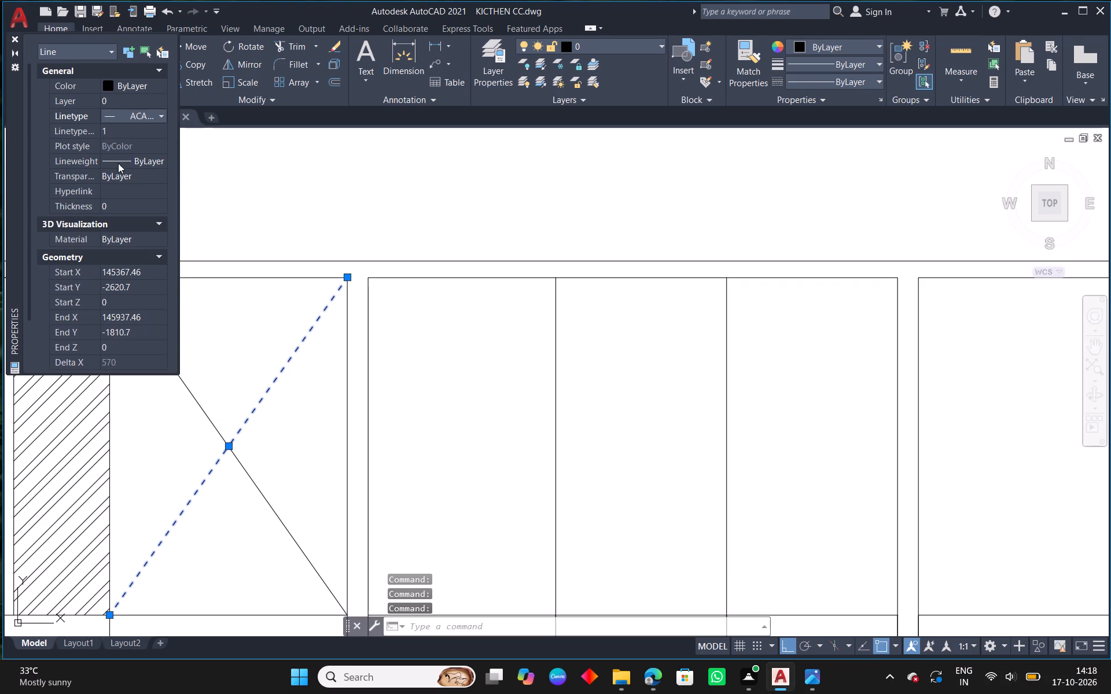
{"action": "key", "text": "Escape"}
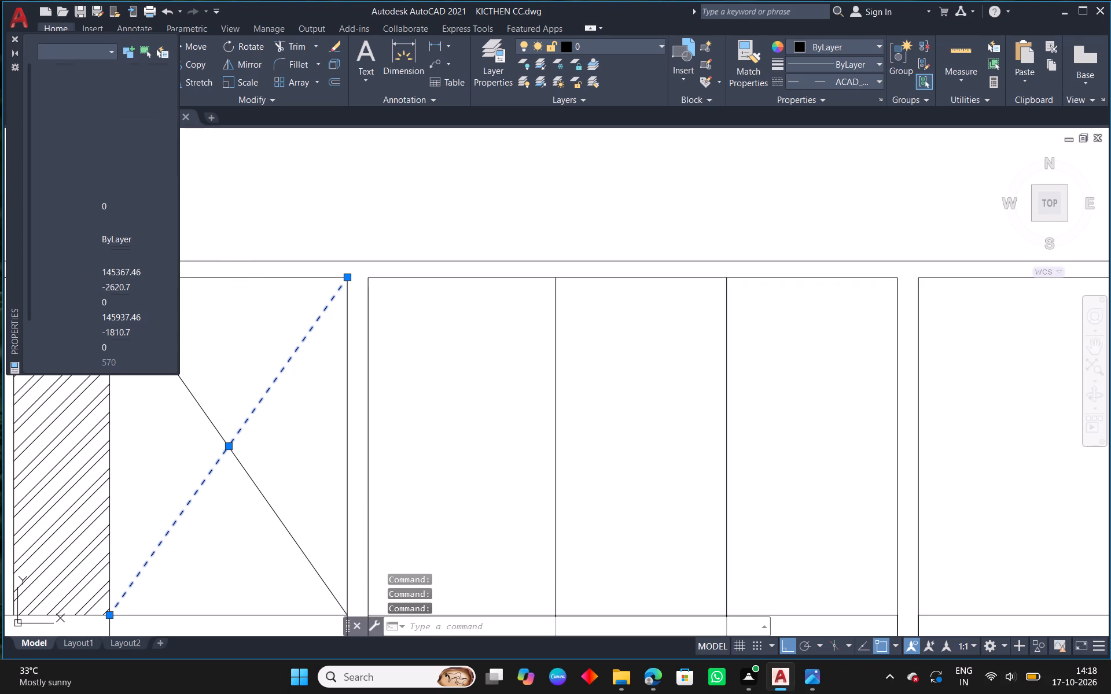
Match the dashed diagonal's properties onto the other, solid diagonal of the 570-wide base unit.
{"action": "type", "text": ",M"}
{"action": "key", "text": "Escape"}
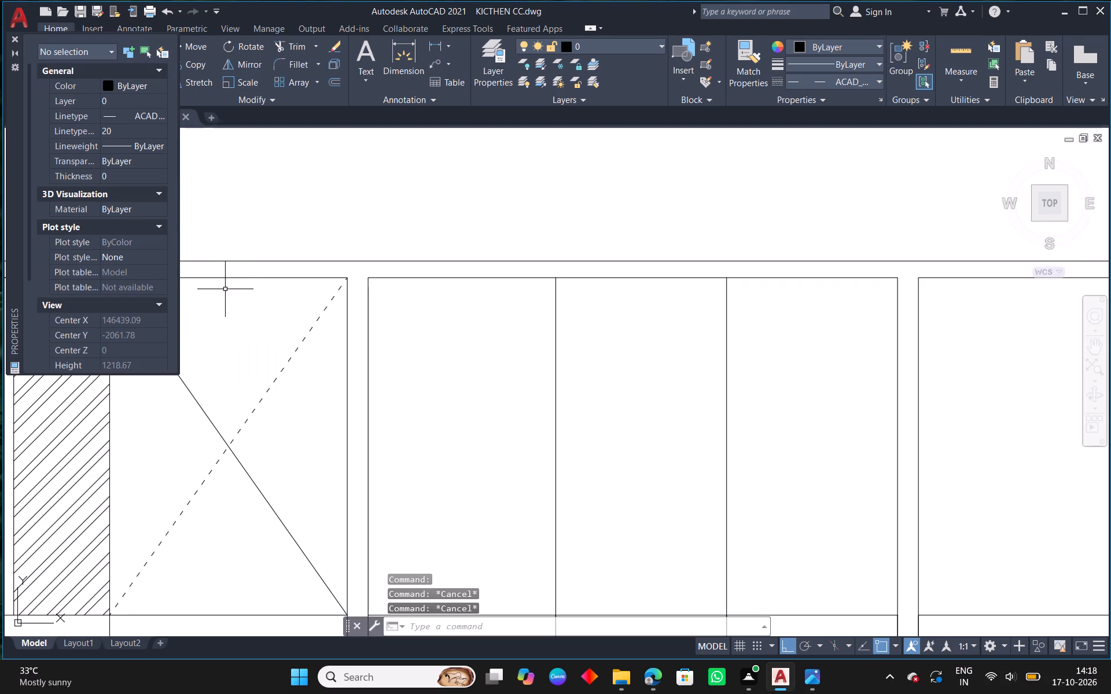
{"action": "type", "text": "MA"}
{"action": "key", "text": "space"}
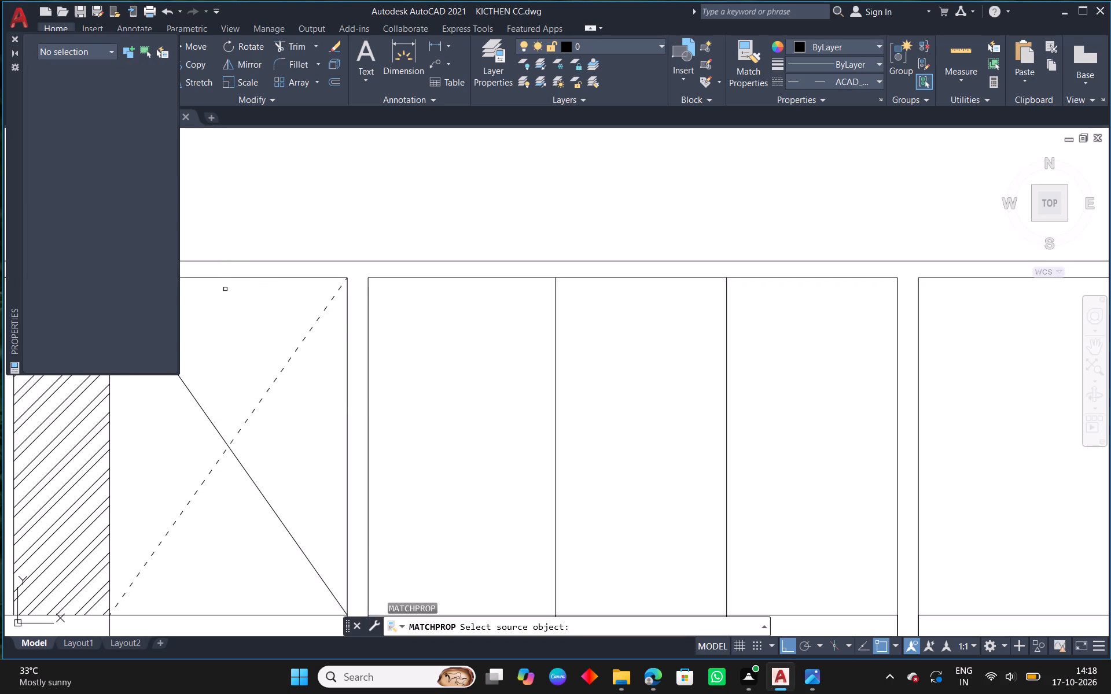
{"action": "left_click", "coordinate": [273, 387]}
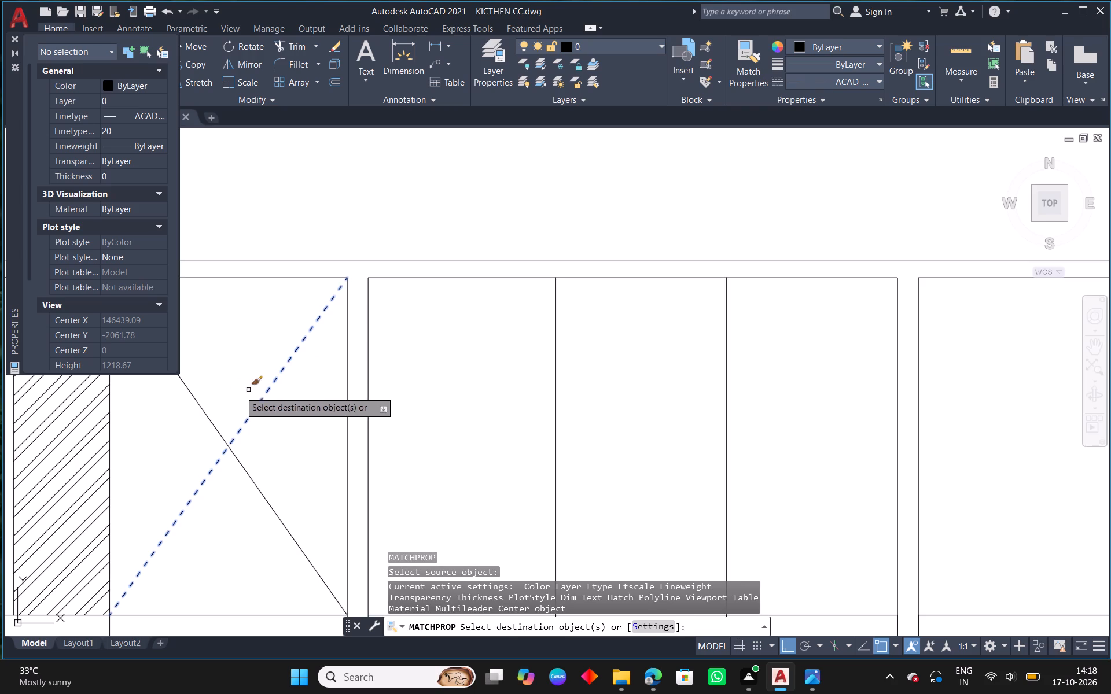
{"action": "left_click_drag", "start_coordinate": [223, 397], "coordinate": [161, 423]}
{"action": "left_click", "coordinate": [162, 422]}
{"action": "key", "text": "Escape"}
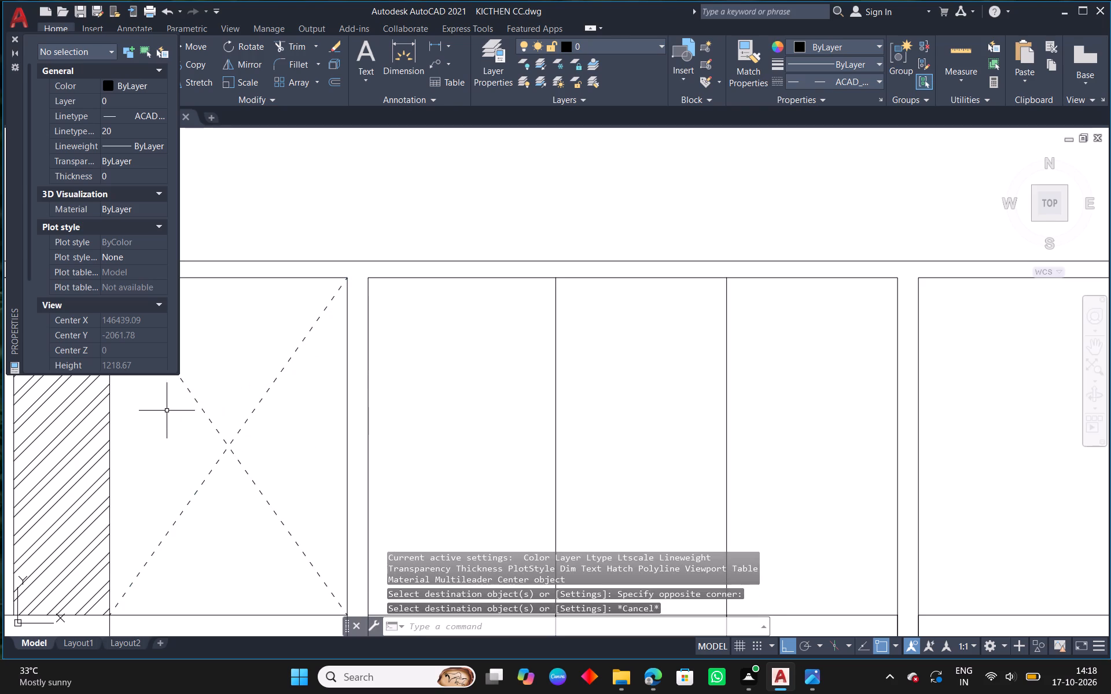
Close the properties display and Fillet the elevation's top line to the outer vertical edge beside the 825-wide unit as a sharp corner.
{"action": "left_click", "coordinate": [16, 36]}
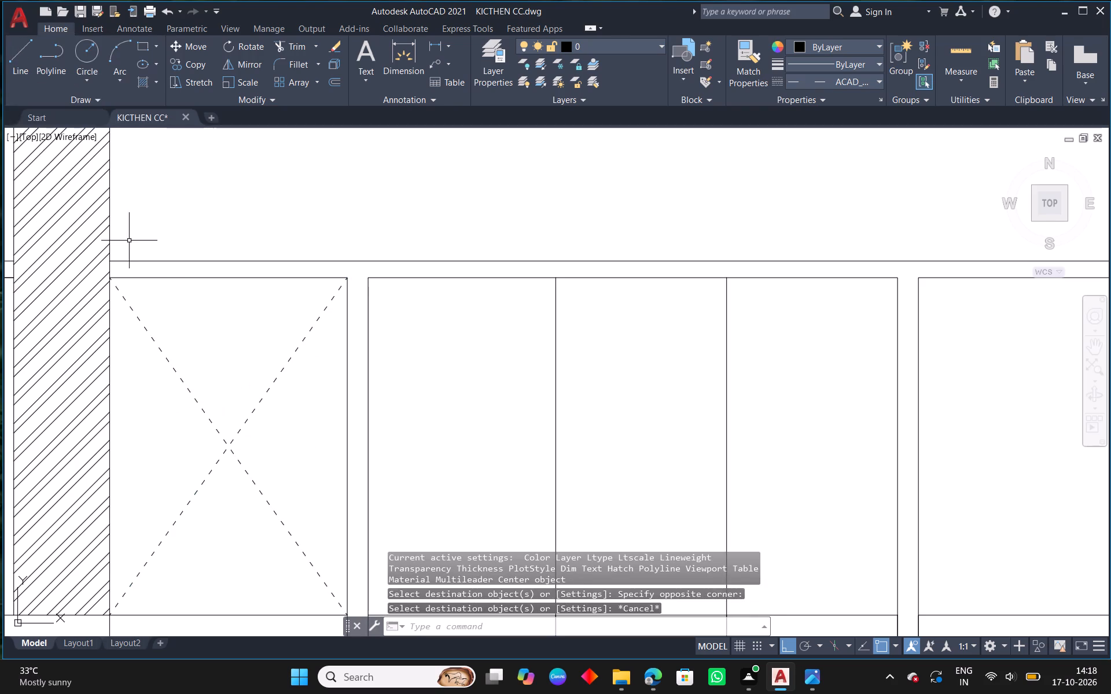
{"action": "scroll", "coordinate": [226, 372], "scroll_direction": "down", "scroll_amount": 3}
{"action": "middle_click_drag", "start_coordinate": [385, 422], "coordinate": [354, 444]}
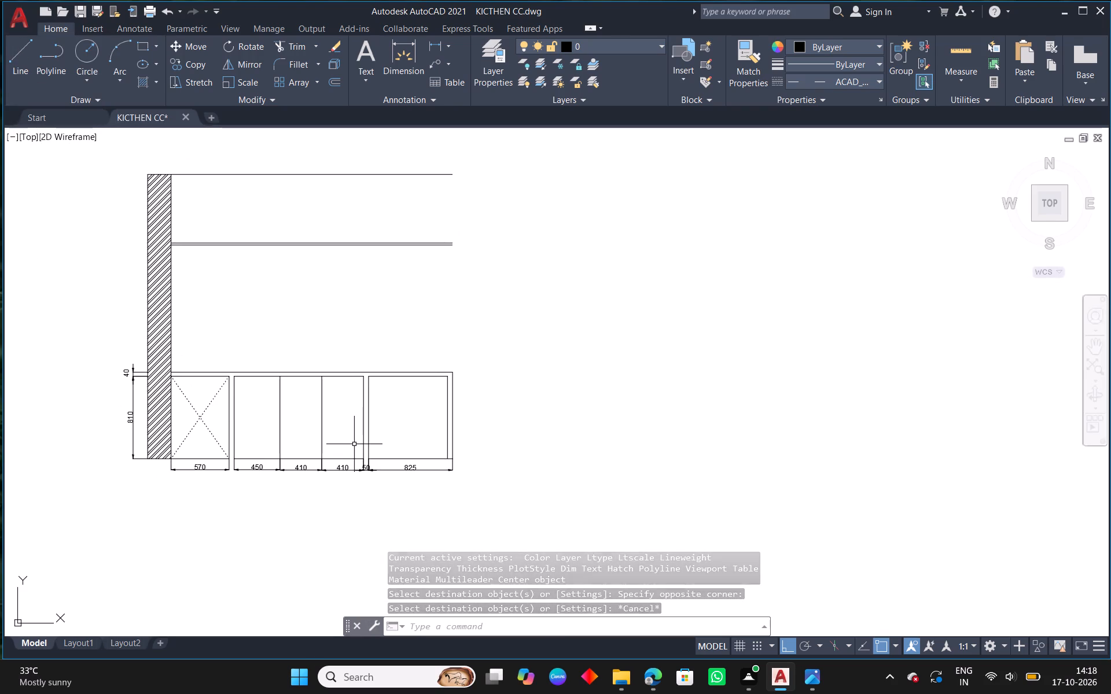
{"action": "scroll", "coordinate": [356, 443], "scroll_direction": "down", "scroll_amount": 3}
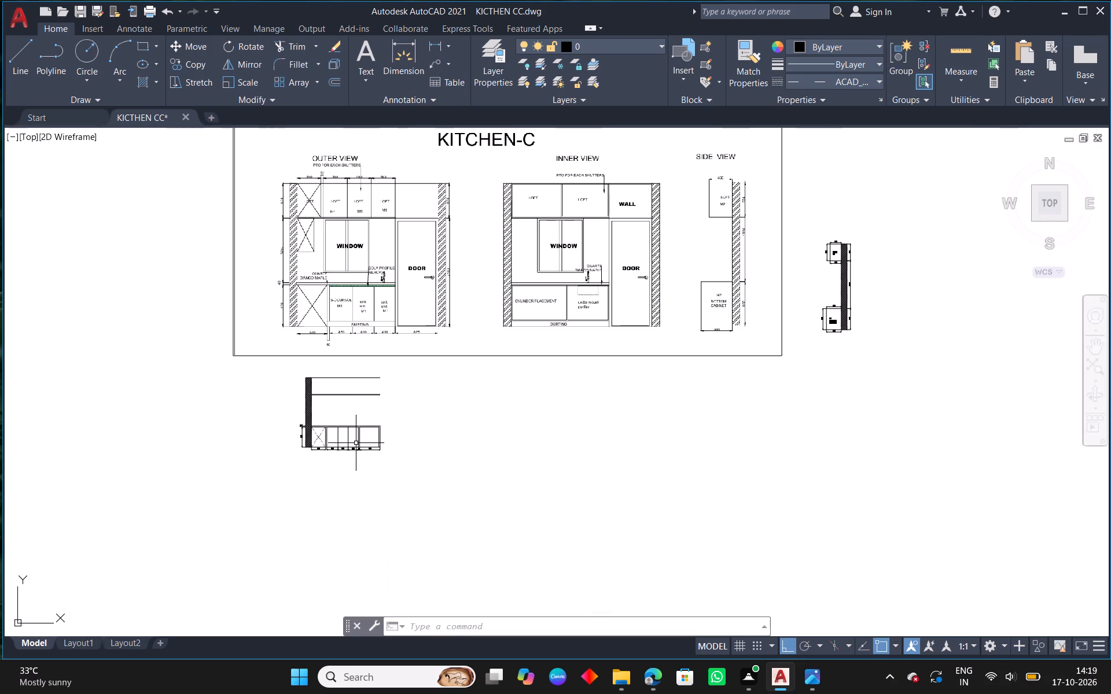
{"action": "scroll", "coordinate": [396, 436], "scroll_direction": "up", "scroll_amount": 2}
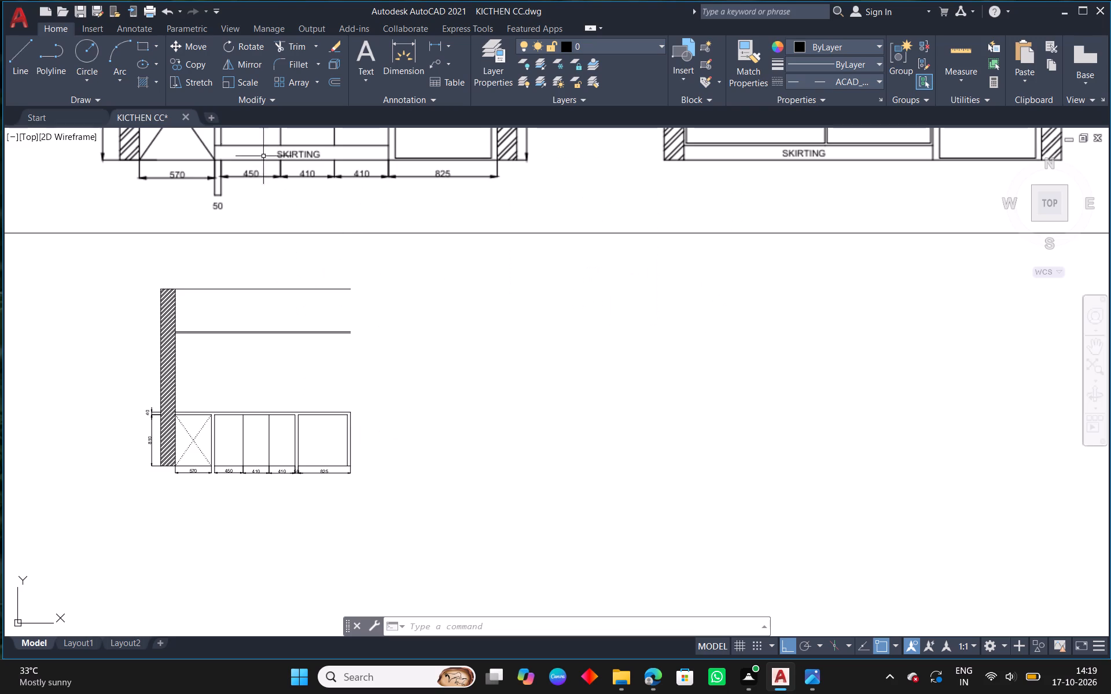
{"action": "left_click", "coordinate": [303, 62]}
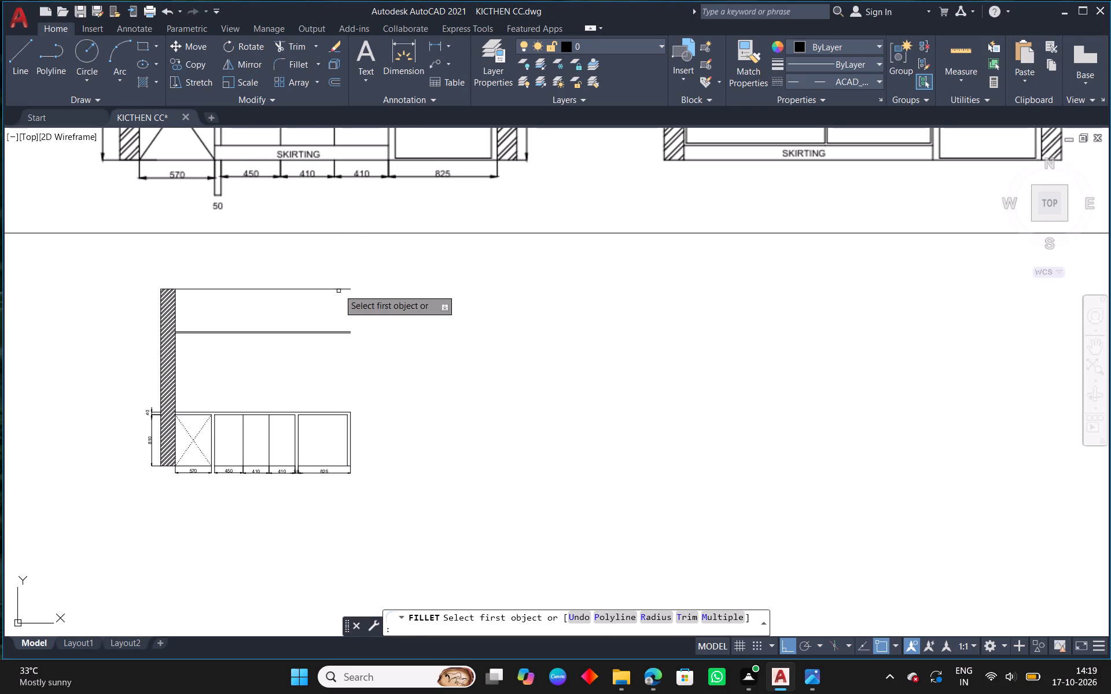
{"action": "left_click", "coordinate": [339, 289]}
{"action": "left_click", "coordinate": [350, 415]}
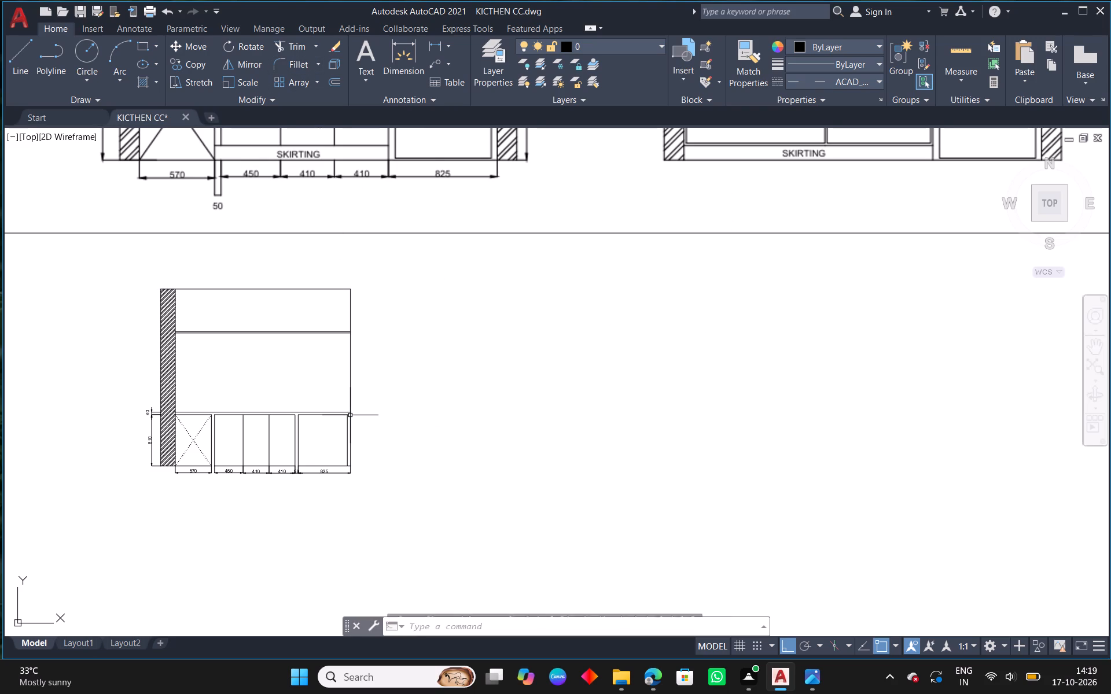
Offset the elevation's right-hand vertical edge outward by 230 for the second side wall.
{"action": "type", "text": "O"}
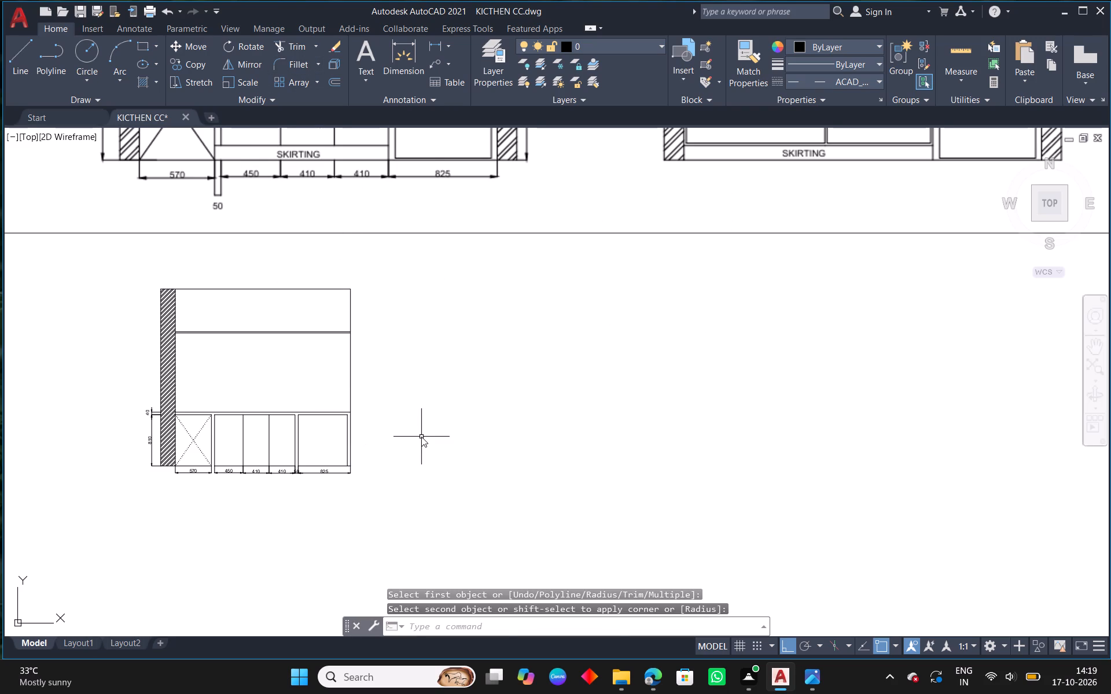
{"action": "key", "text": "space"}
{"action": "key", "text": "space"}
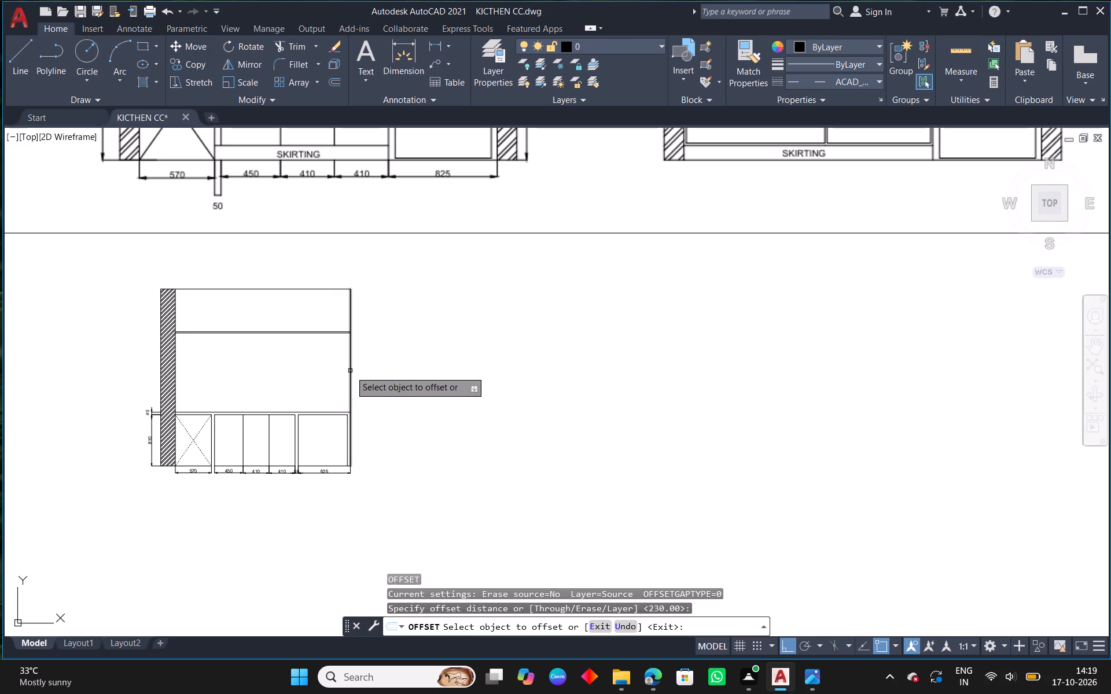
{"action": "left_click", "coordinate": [350, 371]}
{"action": "left_click", "coordinate": [400, 370]}
{"action": "right_click", "coordinate": [394, 368]}
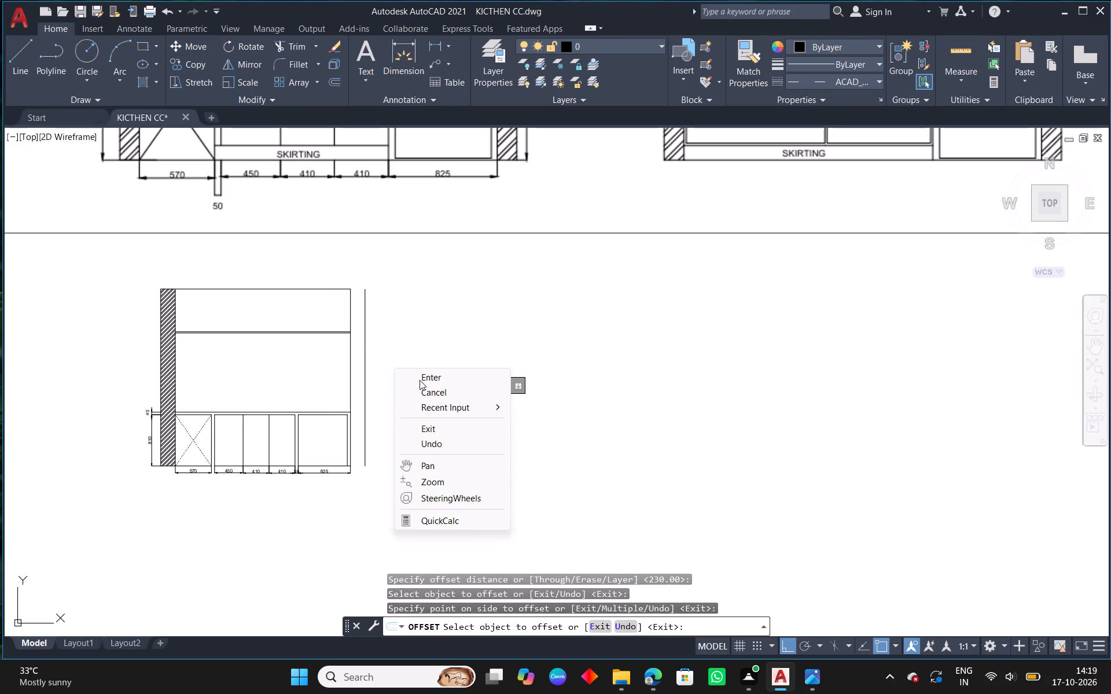
{"action": "left_click", "coordinate": [421, 372]}
Fillet the elevation's bottom and top lines to the offset wall line with radius 0, closing the right-hand wall strip.
{"action": "type", "text": "F"}
{"action": "key", "text": "space"}
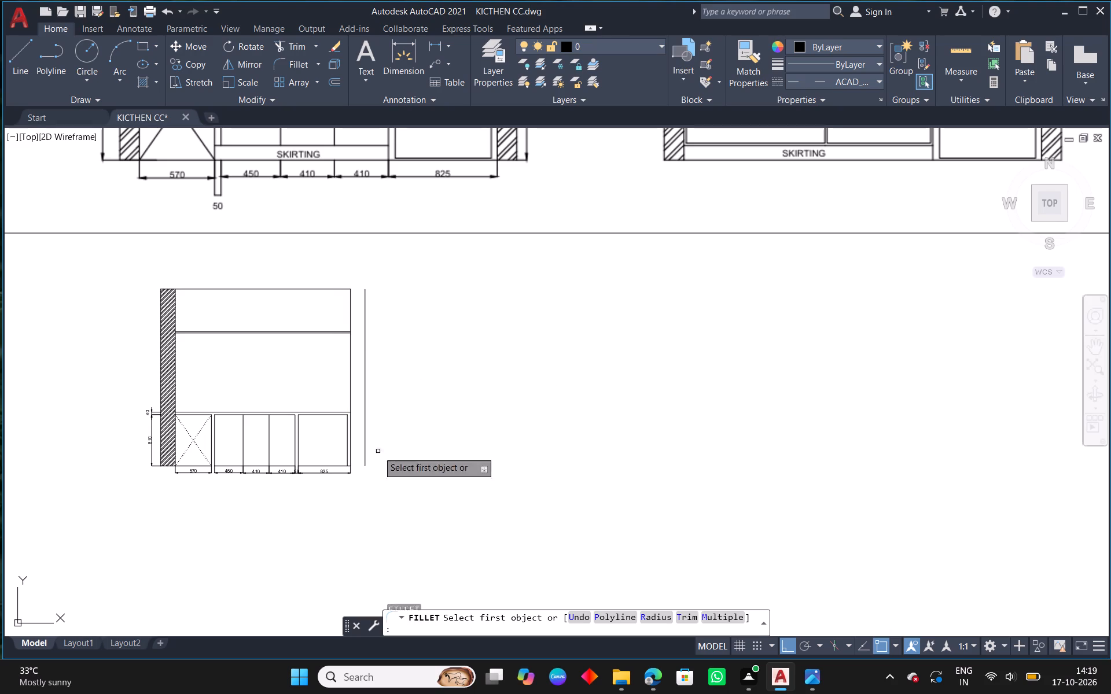
{"action": "scroll", "coordinate": [344, 486], "scroll_direction": "up", "scroll_amount": 2}
{"action": "left_click", "coordinate": [336, 438]}
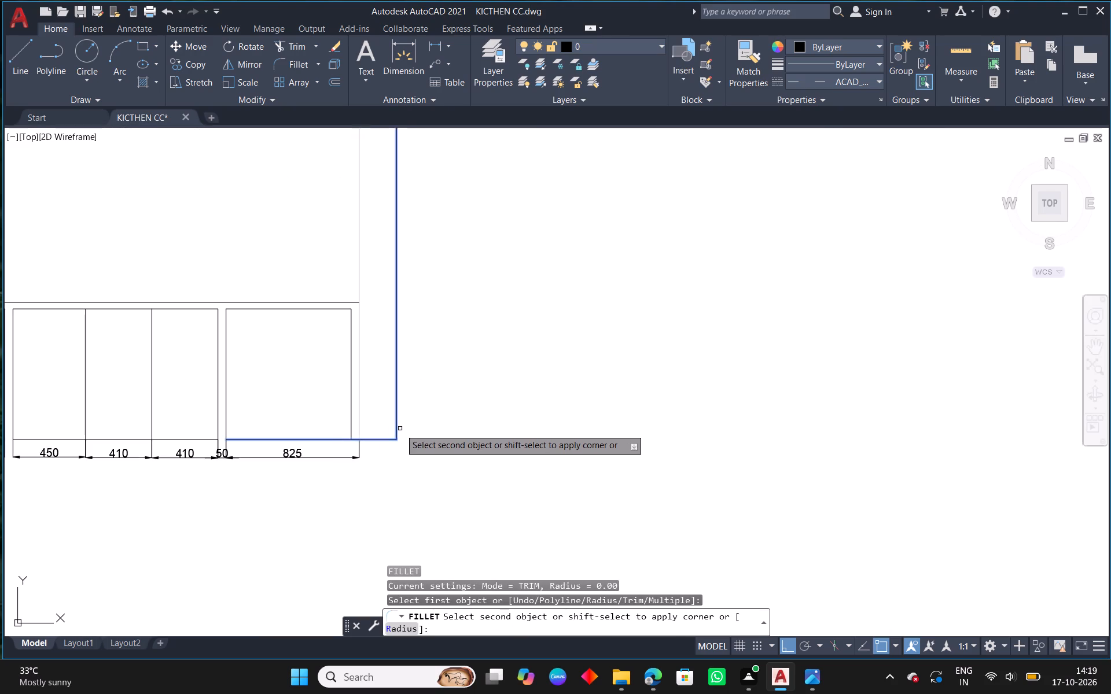
{"action": "left_click", "coordinate": [396, 431]}
{"action": "scroll", "coordinate": [422, 435], "scroll_direction": "down", "scroll_amount": 2}
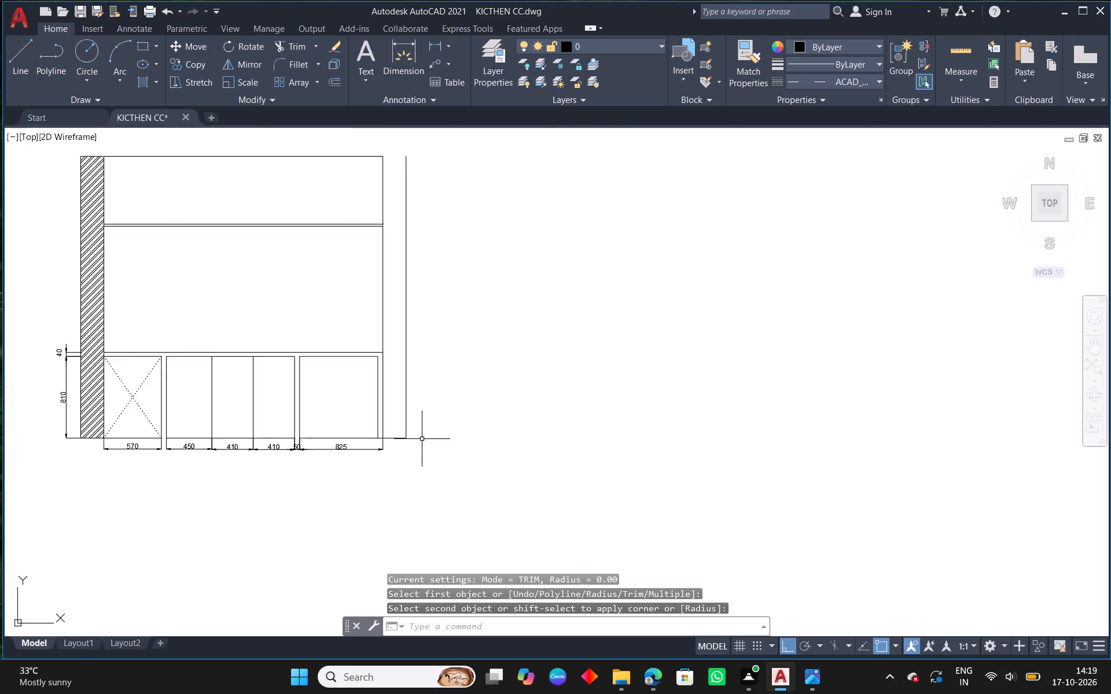
{"action": "scroll", "coordinate": [422, 441], "scroll_direction": "down", "scroll_amount": 1}
{"action": "scroll", "coordinate": [403, 311], "scroll_direction": "up", "scroll_amount": 2}
{"action": "right_click", "coordinate": [386, 320]}
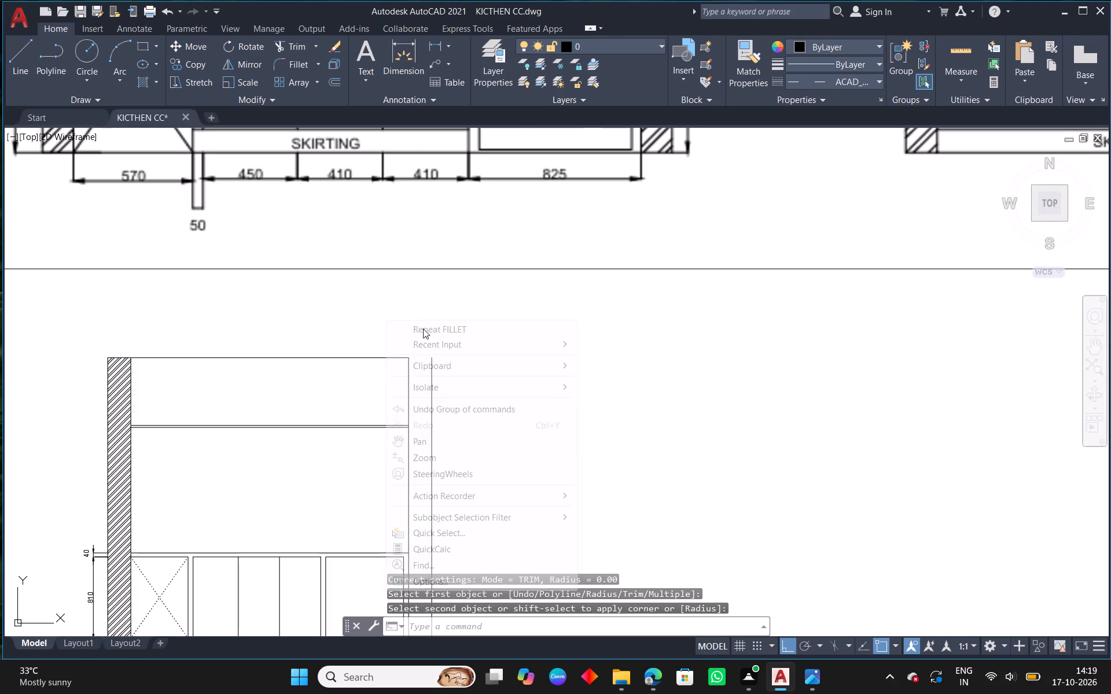
{"action": "left_click", "coordinate": [423, 328]}
{"action": "left_click", "coordinate": [393, 357]}
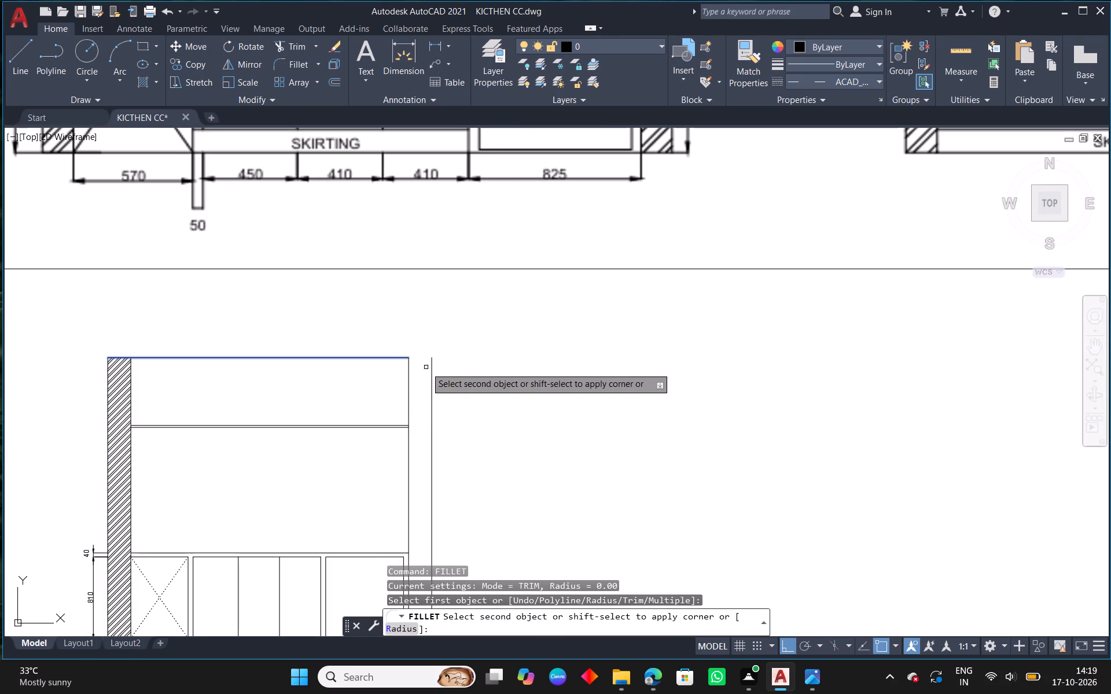
{"action": "left_click", "coordinate": [433, 376]}
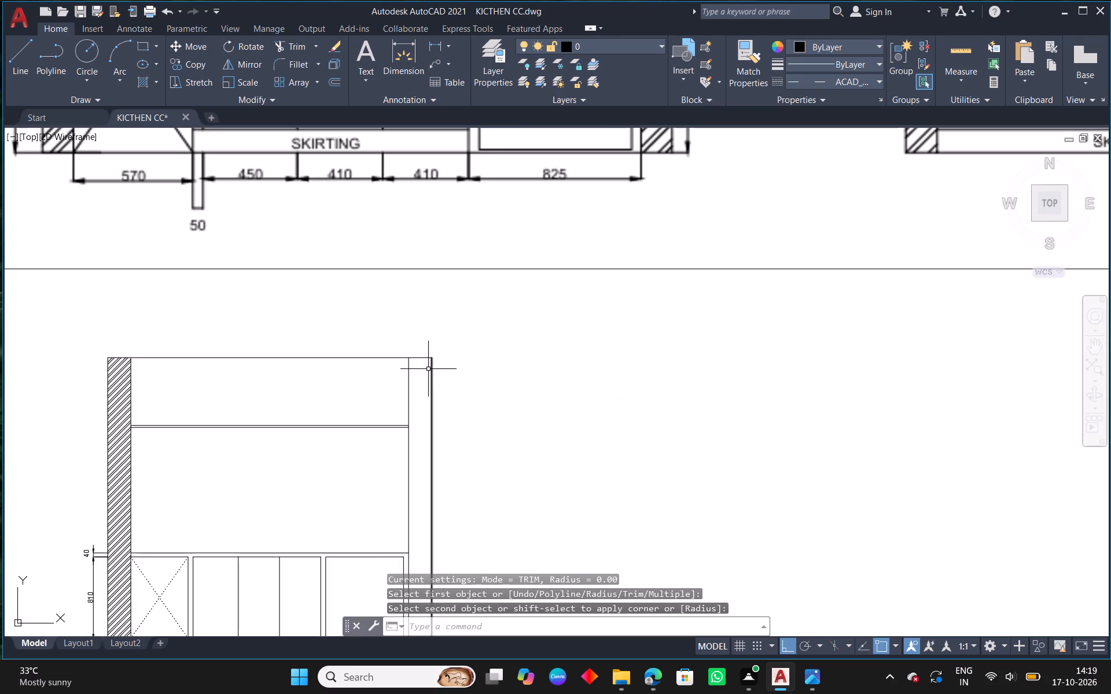
{"action": "key", "text": "Escape"}
Hatch the inside of the right-hand side wall strip of the elevation.
{"action": "scroll", "coordinate": [428, 369], "scroll_direction": "down", "scroll_amount": 1}
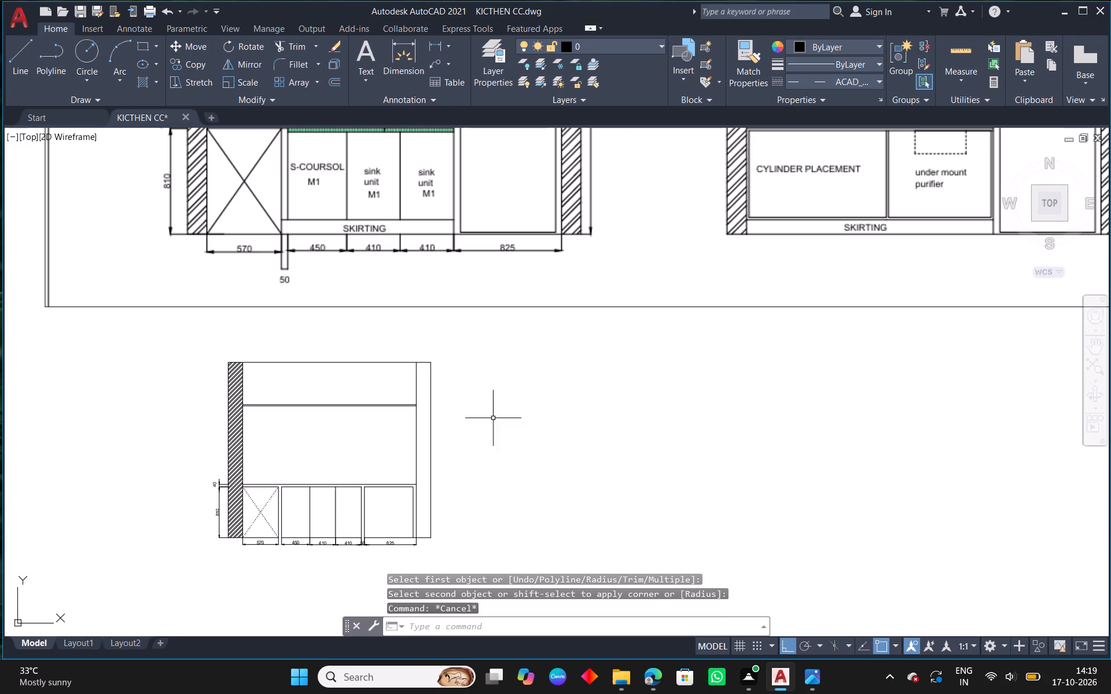
{"action": "scroll", "coordinate": [507, 446], "scroll_direction": "down", "scroll_amount": 2}
{"action": "middle_click_drag", "start_coordinate": [531, 448], "coordinate": [470, 369]}
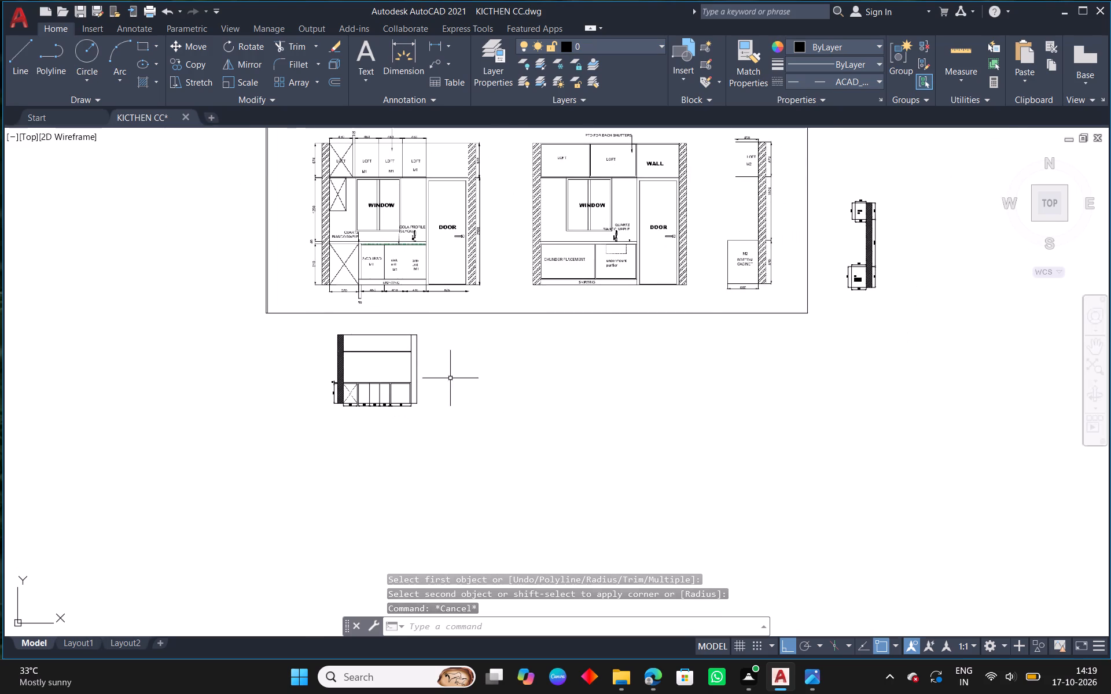
{"action": "scroll", "coordinate": [394, 371], "scroll_direction": "up", "scroll_amount": 3}
{"action": "key", "text": "h"}
{"action": "key", "text": "space"}
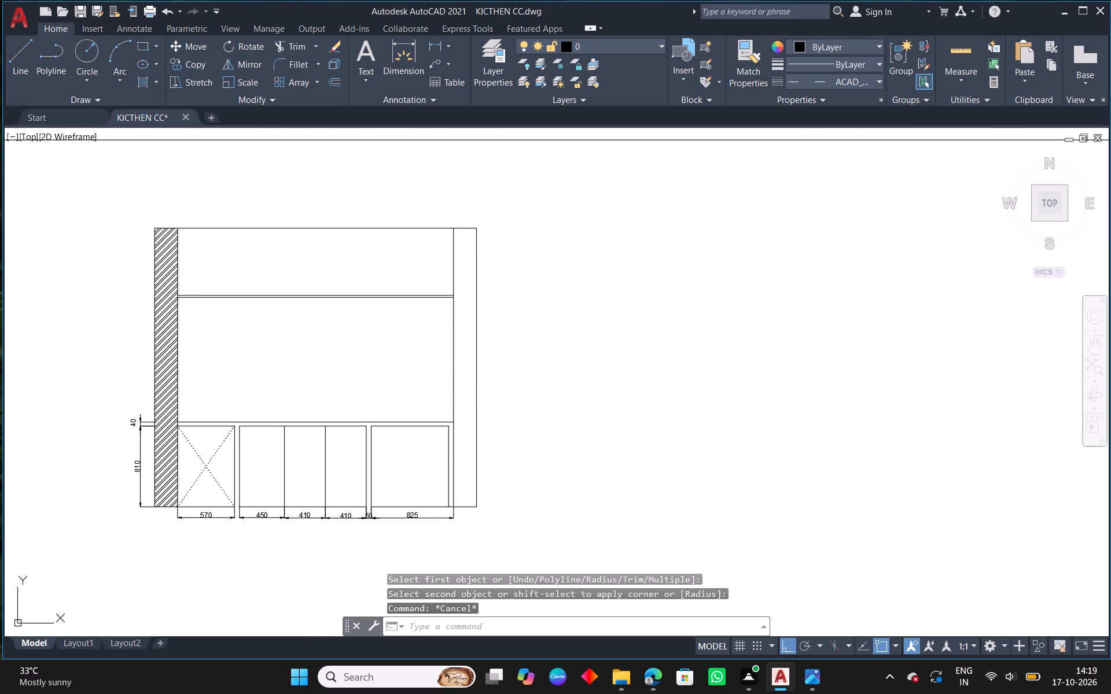
{"action": "left_click", "coordinate": [461, 361]}
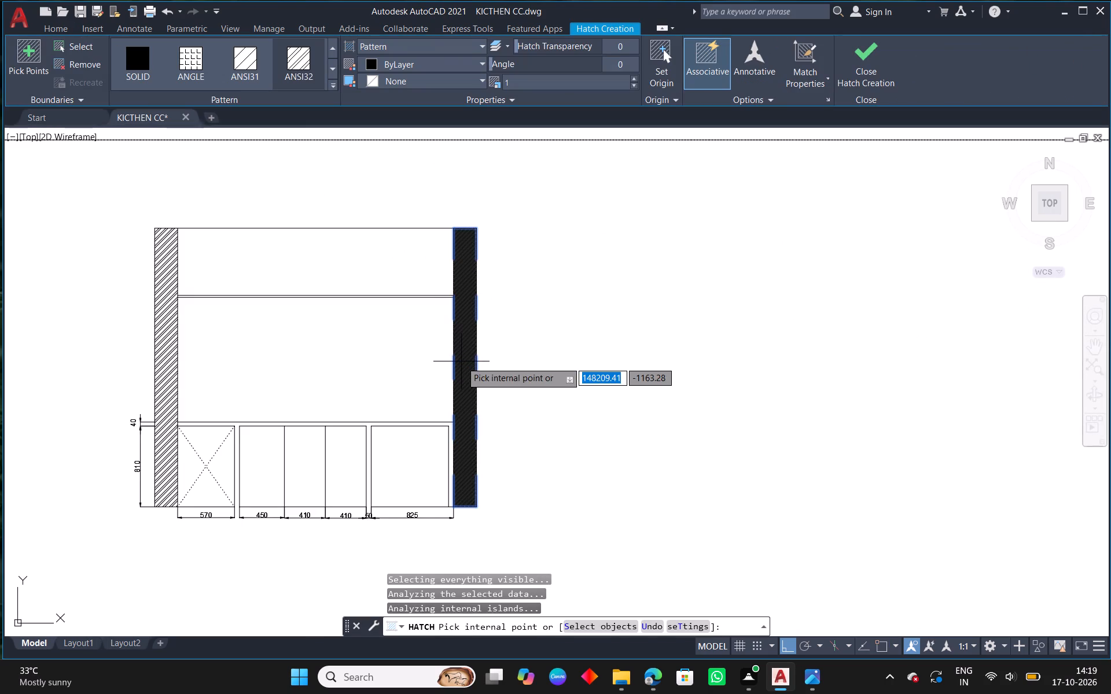
{"action": "key", "text": "Escape"}
Match the left side wall's hatch properties onto the right side wall's hatch.
{"action": "key", "text": "m"}
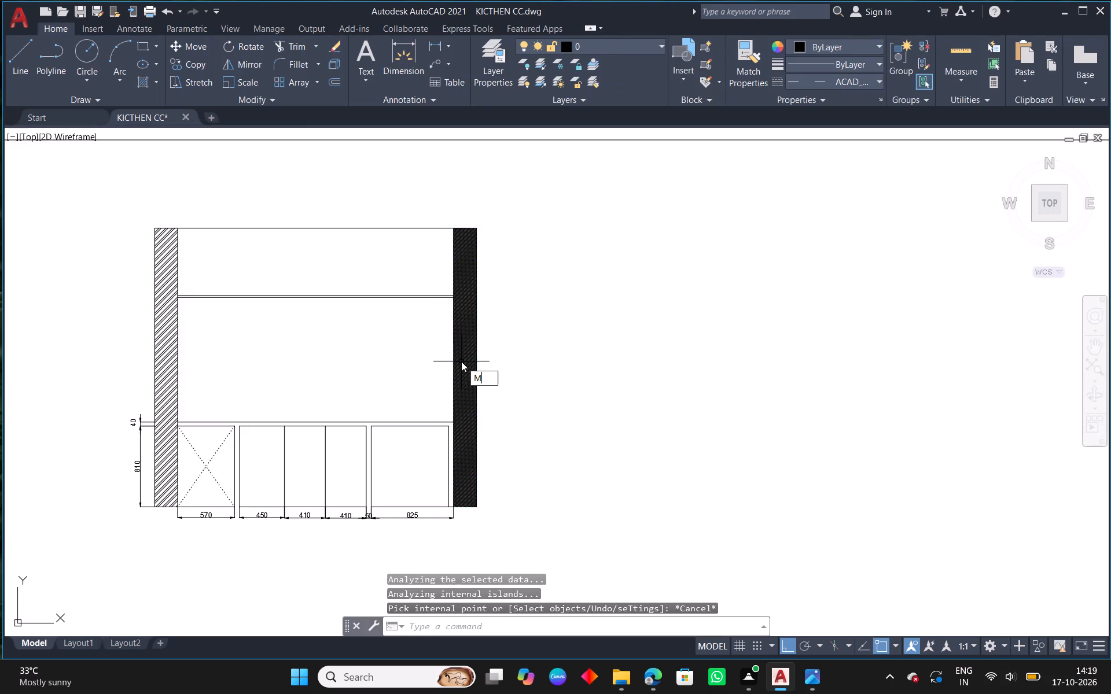
{"action": "type", "text": "A"}
{"action": "key", "text": "space"}
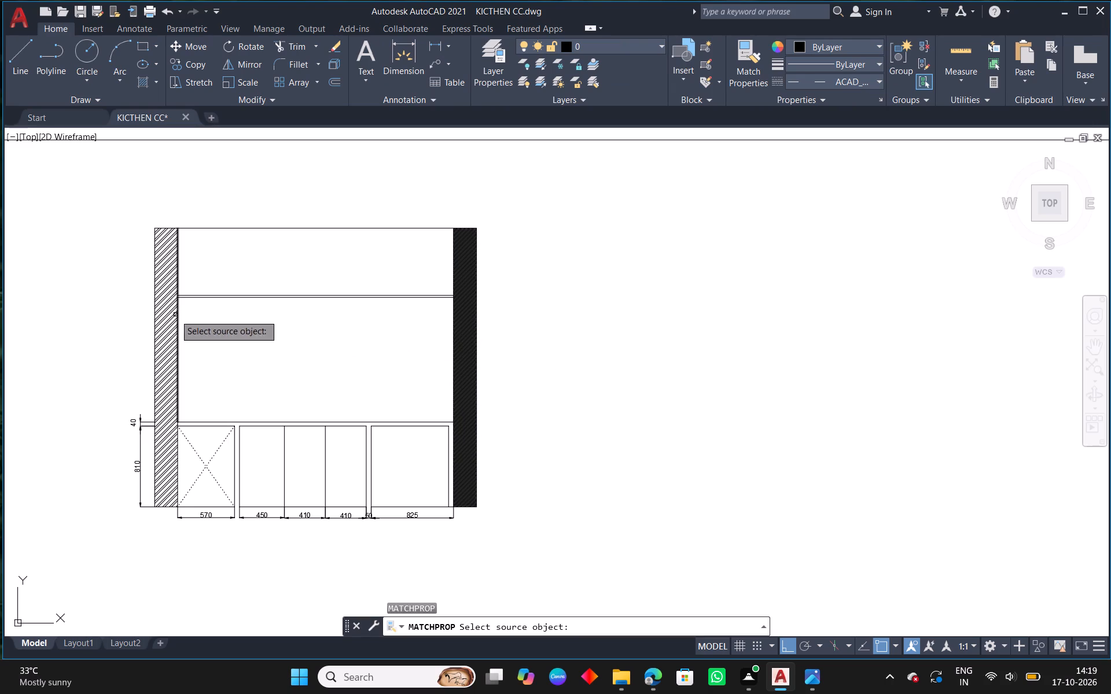
{"action": "left_click", "coordinate": [159, 313]}
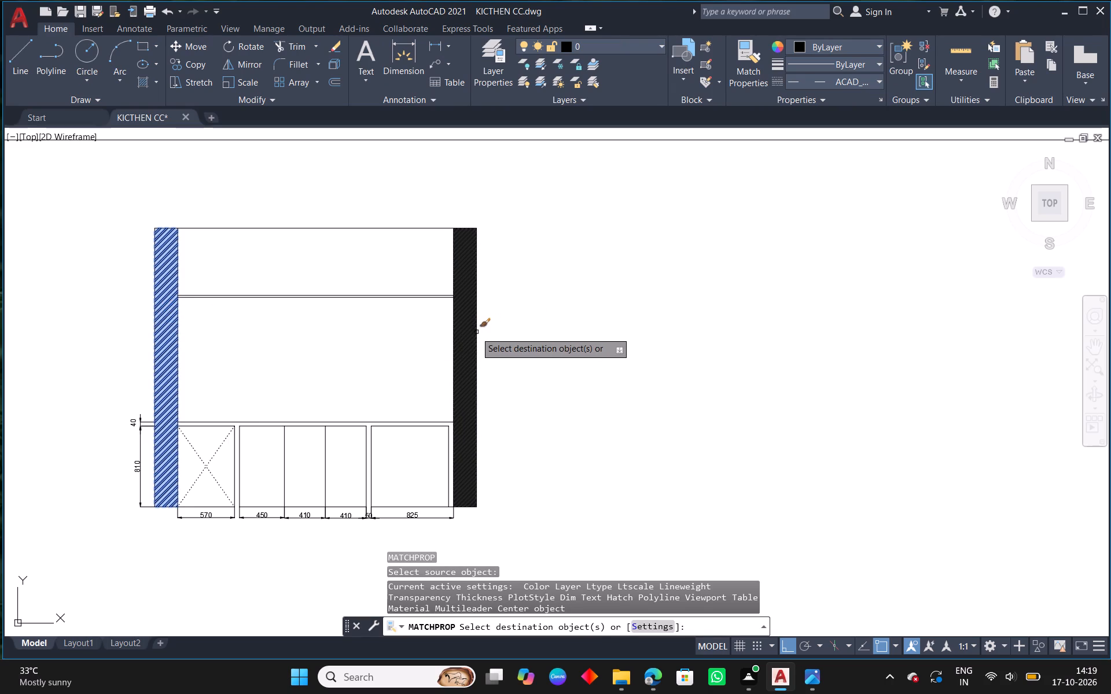
{"action": "left_click", "coordinate": [474, 332]}
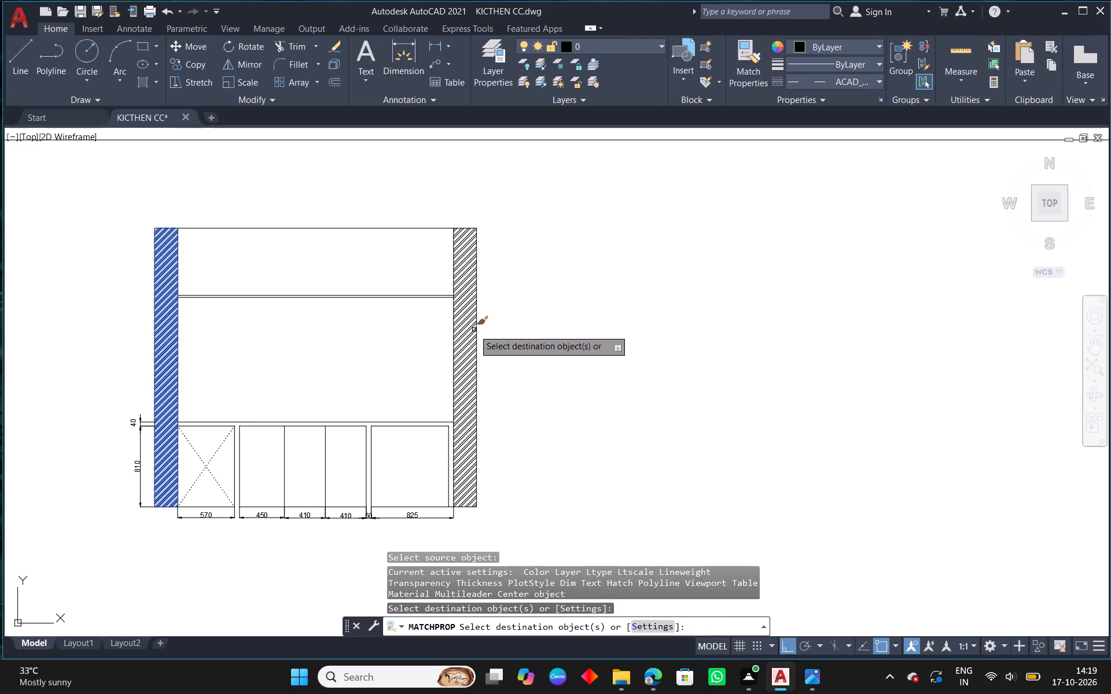
{"action": "key", "text": "Escape"}
Copy the M2 bottom cabinet label from the side-view drawing into the 450-wide base unit of the elevation.
{"action": "scroll", "coordinate": [494, 390], "scroll_direction": "down", "scroll_amount": 2}
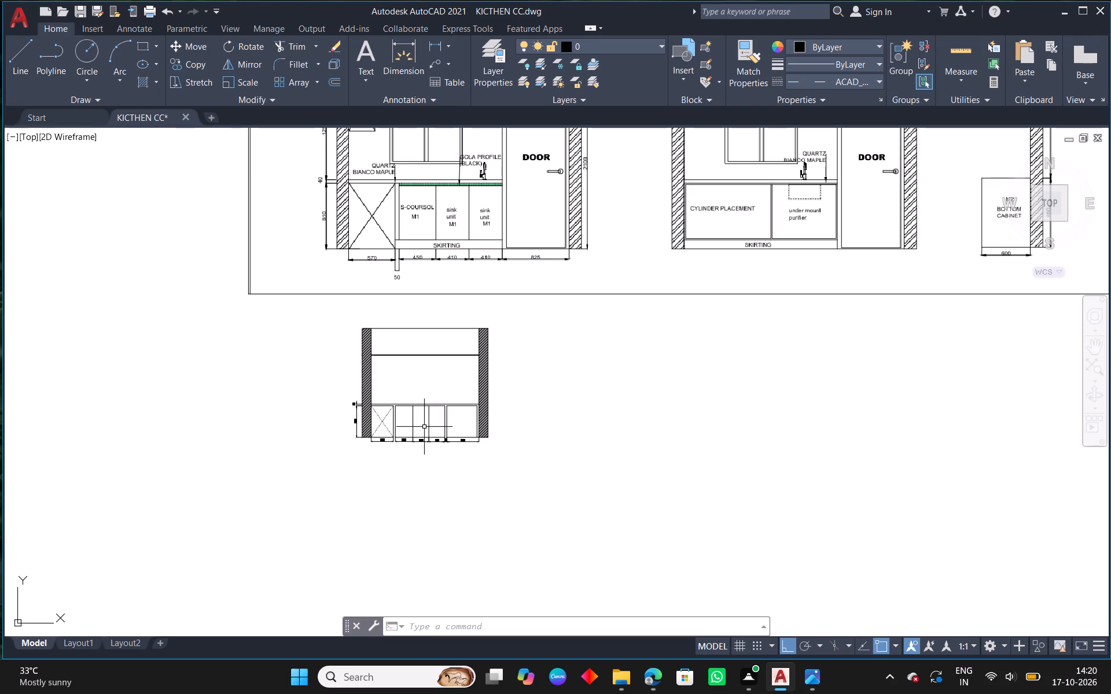
{"action": "middle_click_drag", "start_coordinate": [422, 426], "coordinate": [382, 392]}
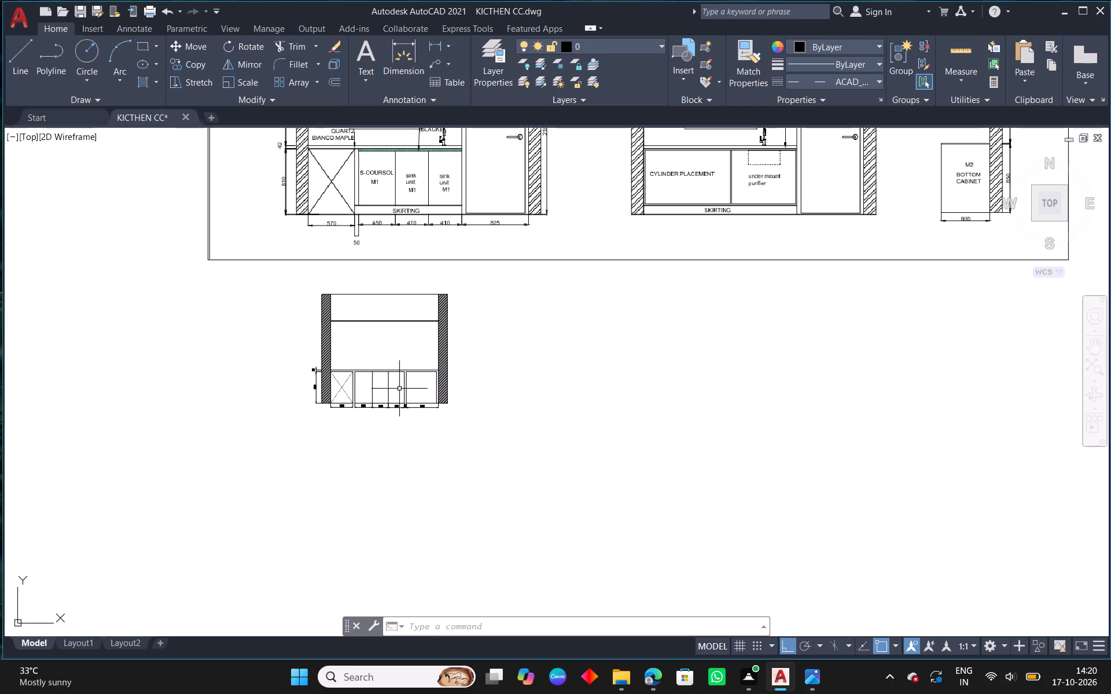
{"action": "middle_click_drag", "start_coordinate": [481, 412], "coordinate": [506, 498]}
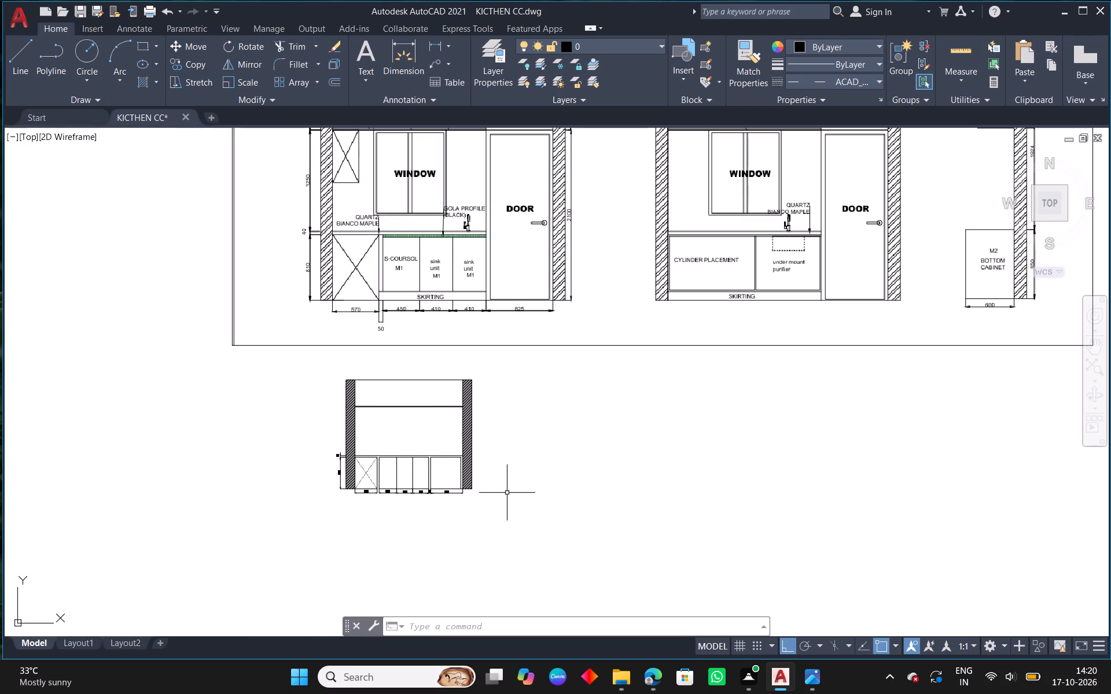
{"action": "scroll", "coordinate": [562, 387], "scroll_direction": "down", "scroll_amount": 1}
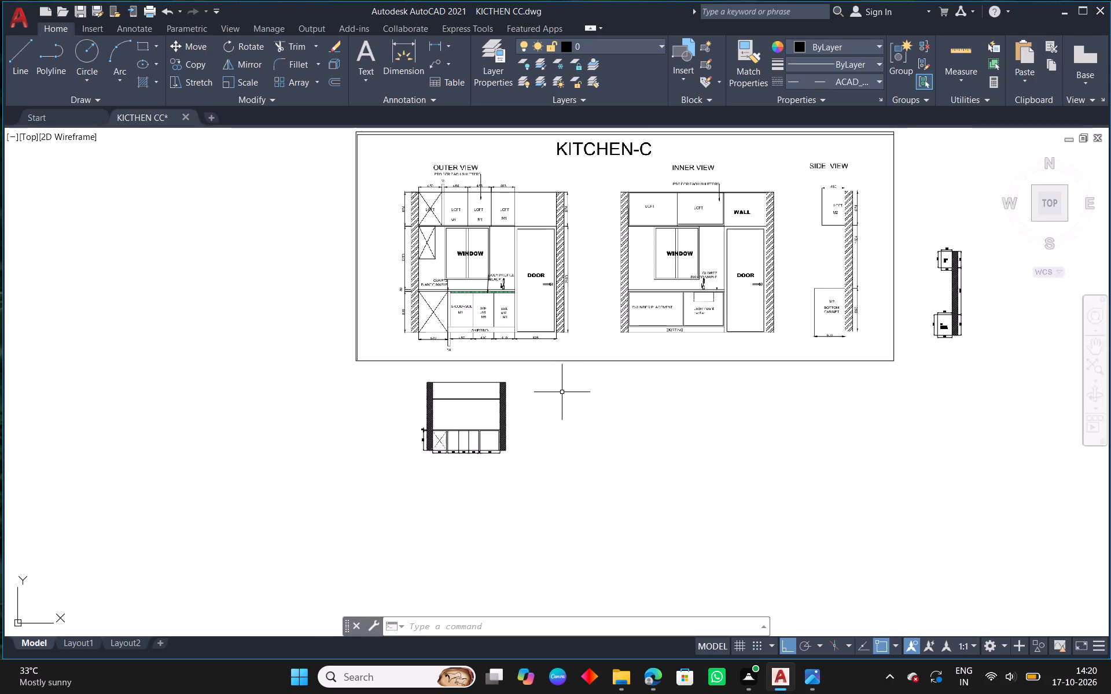
{"action": "middle_click_drag", "start_coordinate": [707, 415], "coordinate": [527, 397]}
{"action": "scroll", "coordinate": [792, 286], "scroll_direction": "up", "scroll_amount": 3}
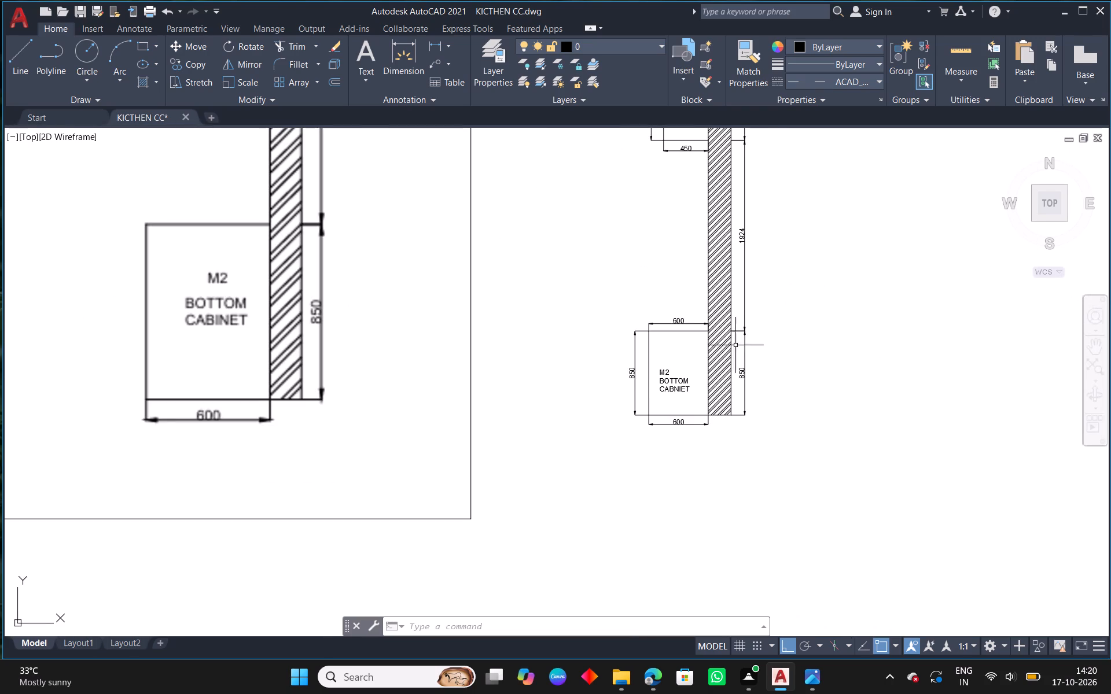
{"action": "scroll", "coordinate": [703, 369], "scroll_direction": "up", "scroll_amount": 1}
{"action": "left_click", "coordinate": [669, 385]}
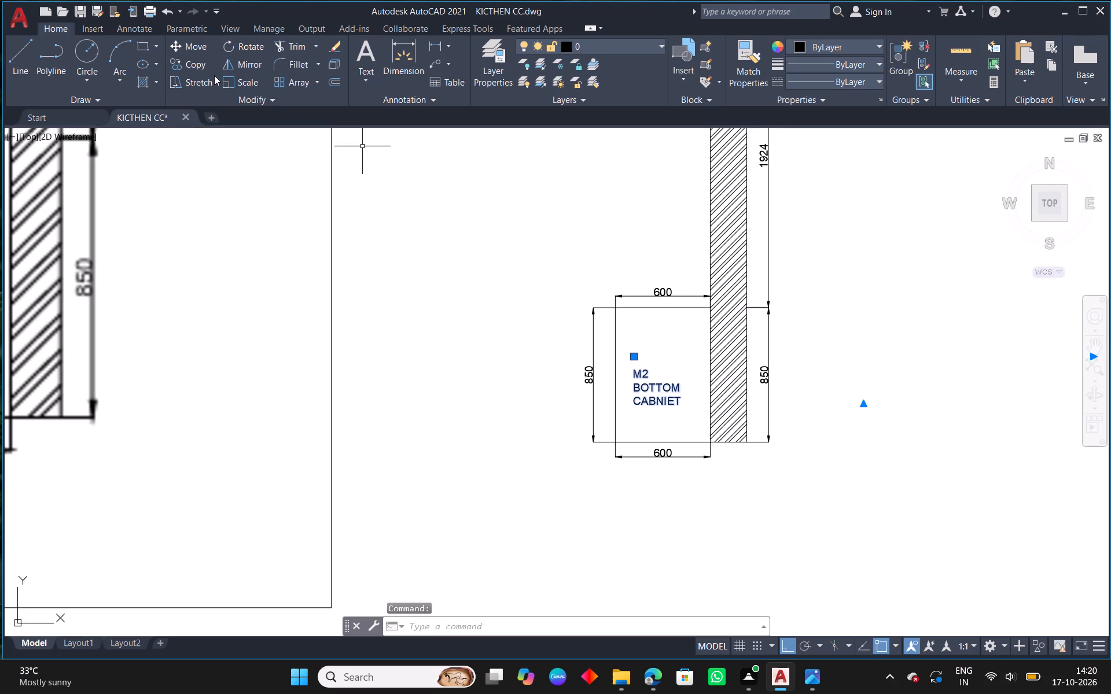
{"action": "left_click", "coordinate": [194, 67]}
{"action": "left_click", "coordinate": [658, 394]}
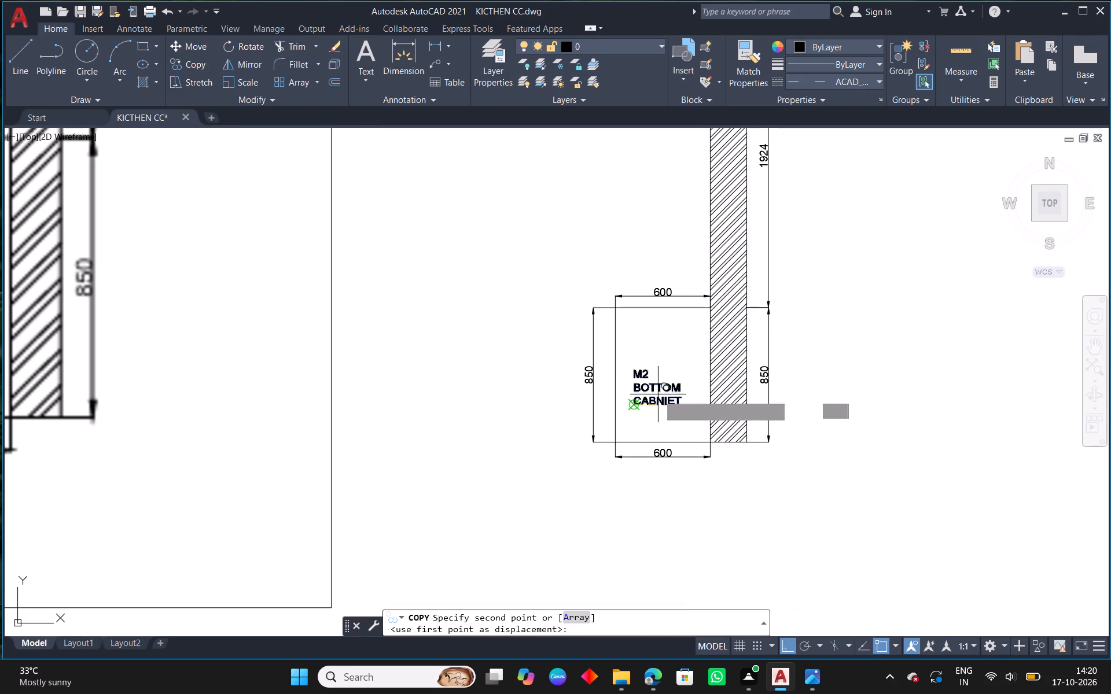
{"action": "left_click", "coordinate": [783, 646]}
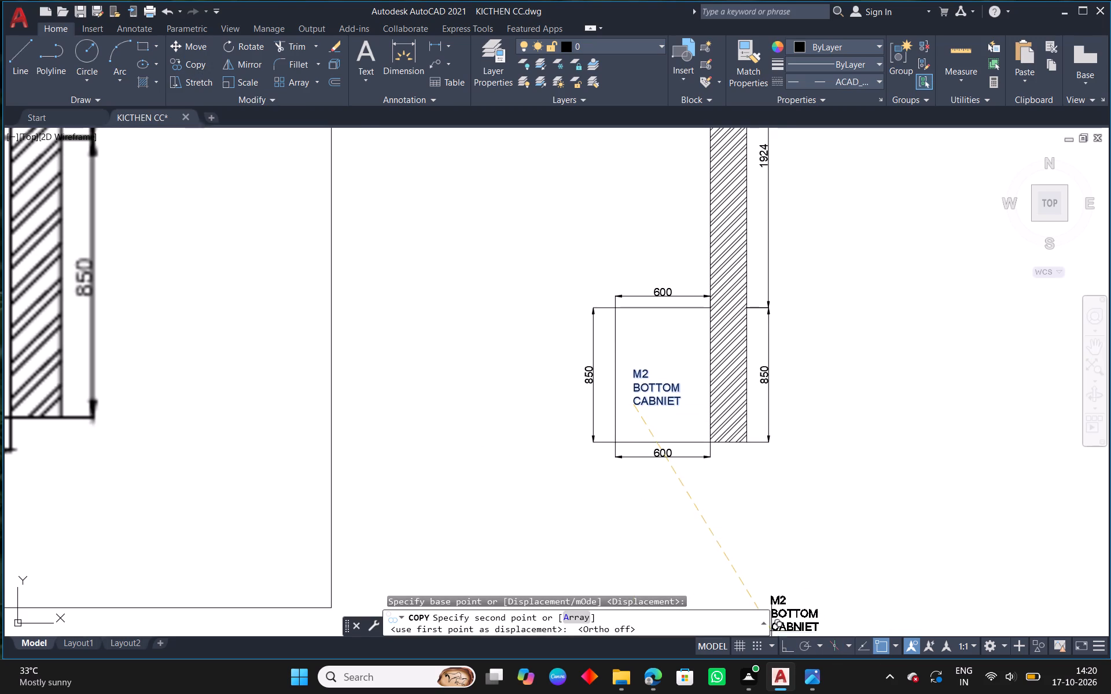
{"action": "scroll", "coordinate": [377, 363], "scroll_direction": "down", "scroll_amount": 2}
{"action": "middle_click_drag", "start_coordinate": [364, 401], "coordinate": [738, 303]}
{"action": "middle_click_drag", "start_coordinate": [393, 375], "coordinate": [545, 363]}
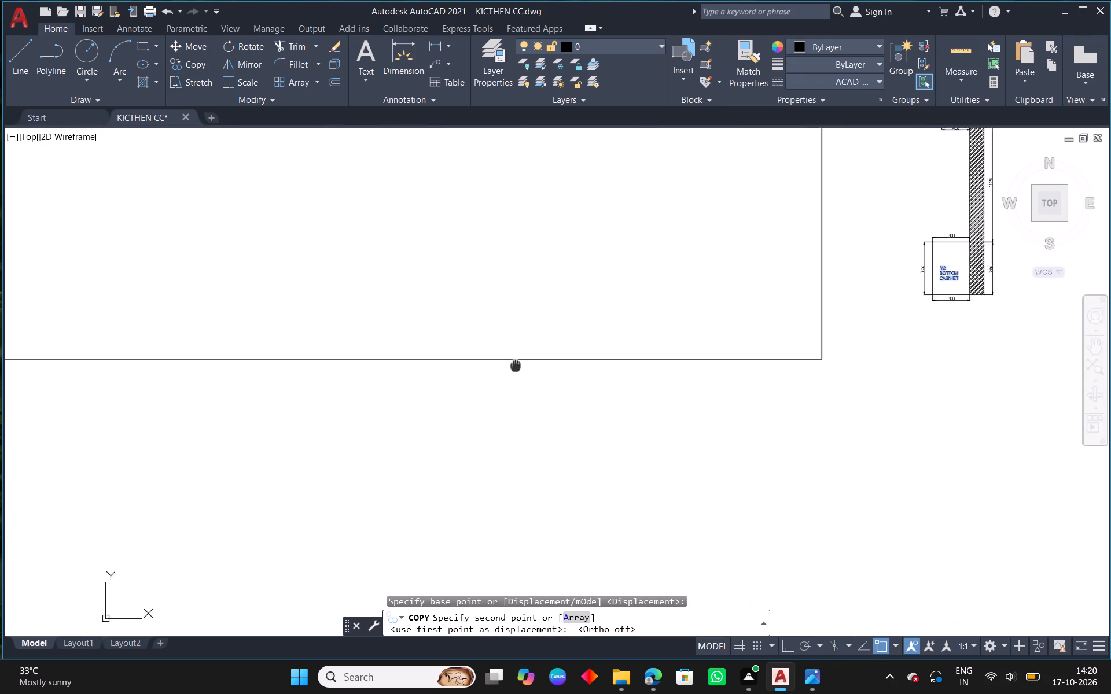
{"action": "middle_click_drag", "start_coordinate": [545, 363], "coordinate": [893, 329]}
{"action": "middle_click_drag", "start_coordinate": [502, 423], "coordinate": [1045, 369]}
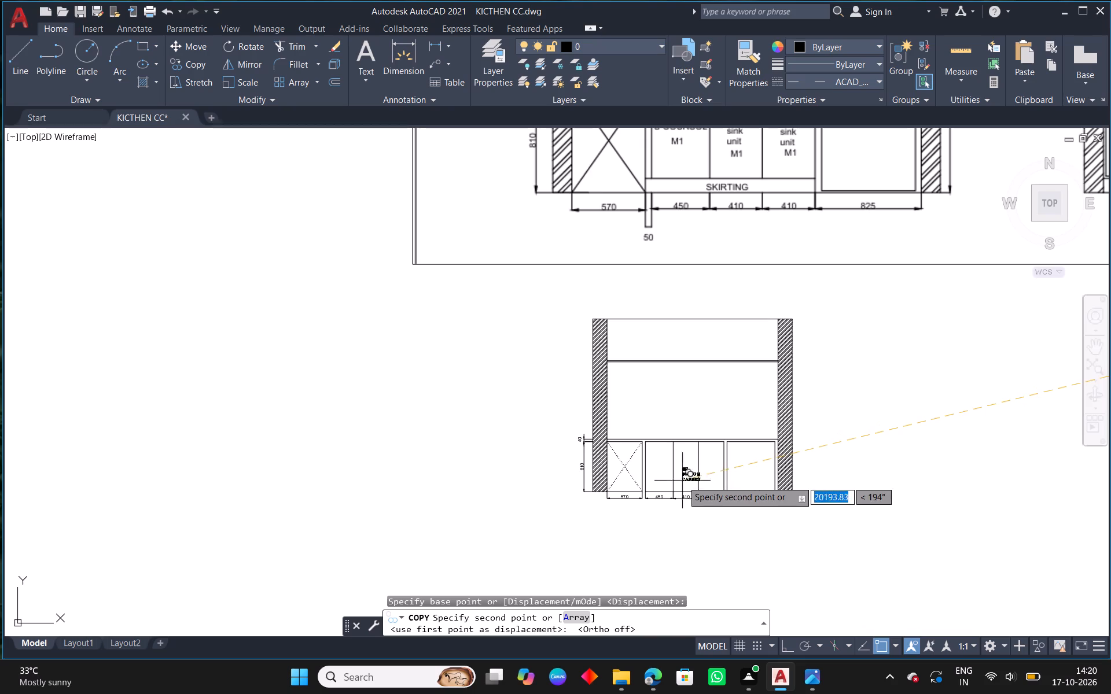
{"action": "middle_click_drag", "start_coordinate": [796, 484], "coordinate": [633, 500]}
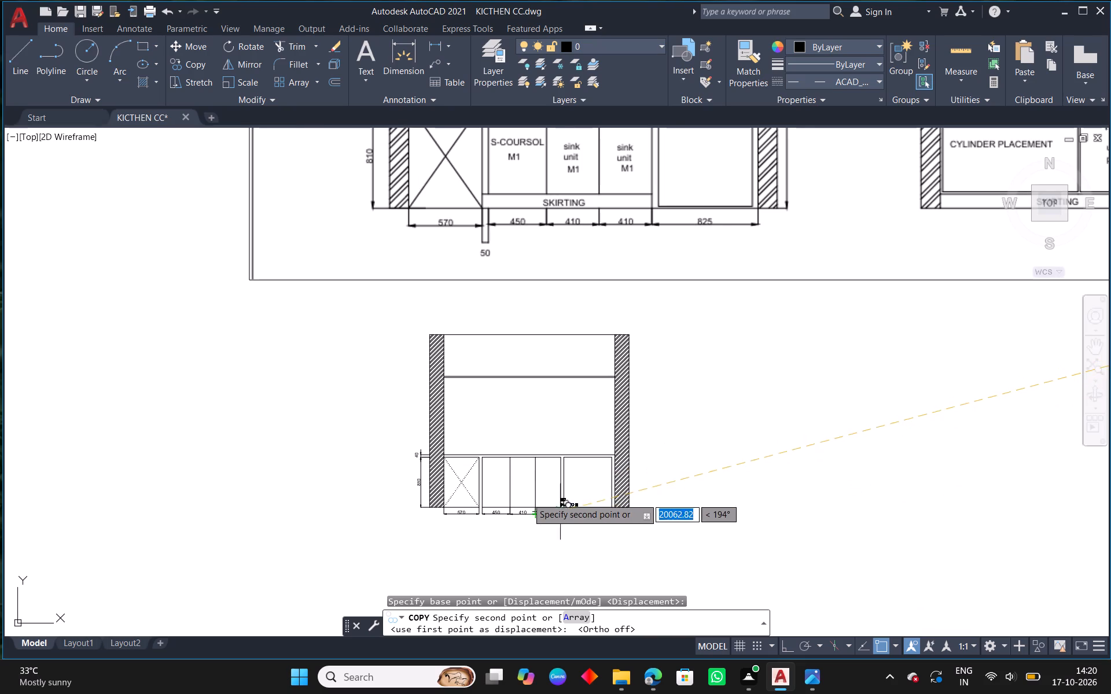
{"action": "middle_click_drag", "start_coordinate": [532, 481], "coordinate": [523, 500]}
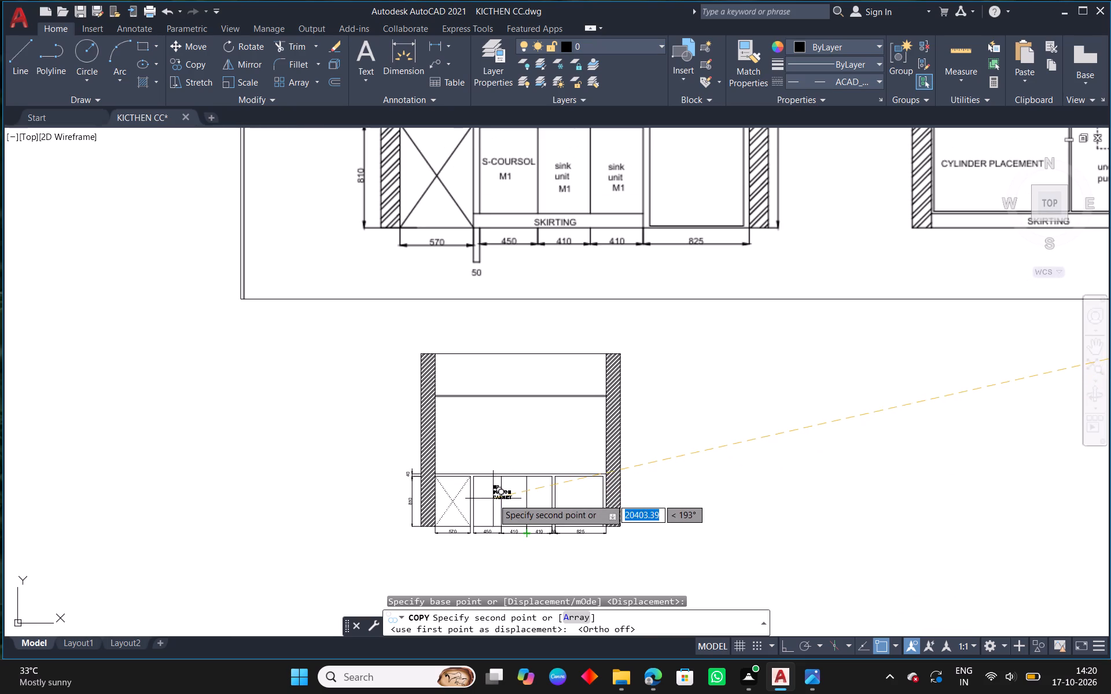
{"action": "scroll", "coordinate": [484, 507], "scroll_direction": "up", "scroll_amount": 3}
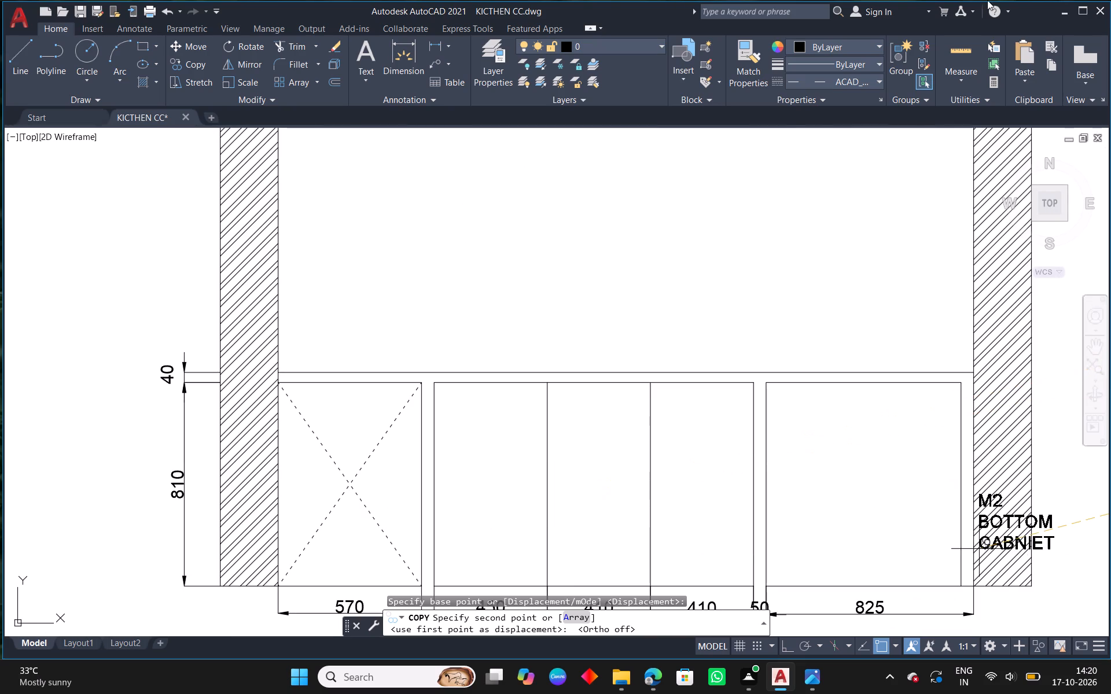
{"action": "scroll", "coordinate": [424, 523], "scroll_direction": "up", "scroll_amount": 1}
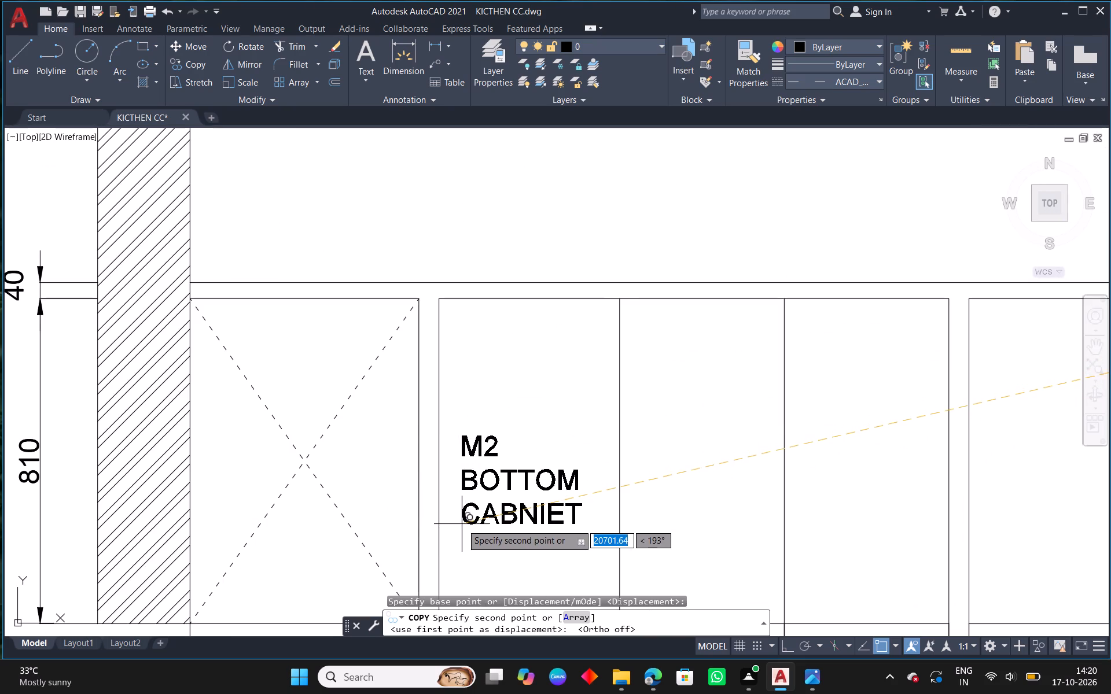
{"action": "left_click", "coordinate": [470, 524]}
{"action": "right_click", "coordinate": [470, 524]}
{"action": "left_click", "coordinate": [507, 317]}
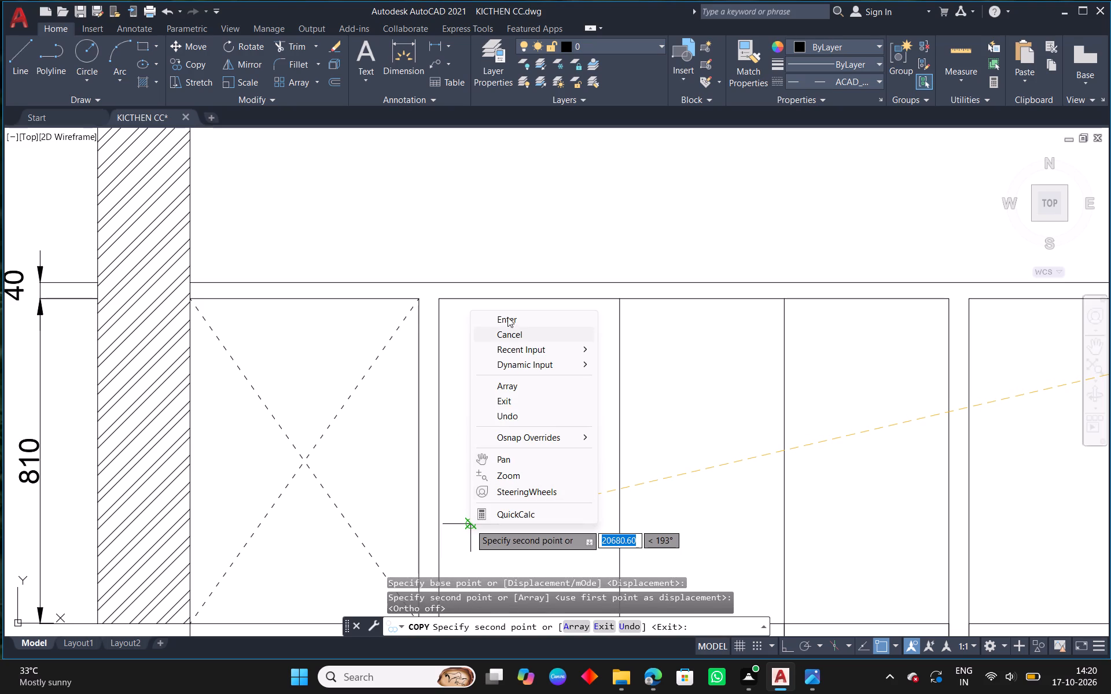
Replace the copied label's text in the 450-wide base unit with S-COURSOL.
{"action": "scroll", "coordinate": [406, 412], "scroll_direction": "down", "scroll_amount": 3}
{"action": "scroll", "coordinate": [447, 385], "scroll_direction": "down", "scroll_amount": 1}
{"action": "middle_click_drag", "start_coordinate": [440, 329], "coordinate": [439, 345]}
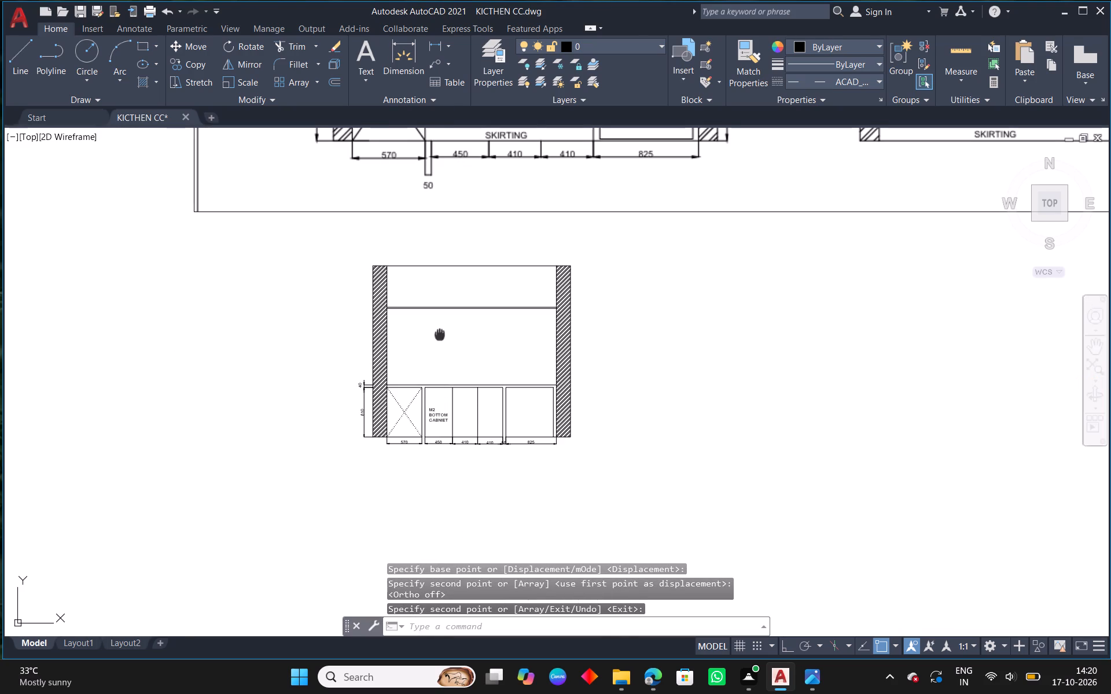
{"action": "middle_click_drag", "start_coordinate": [439, 345], "coordinate": [433, 385]}
{"action": "middle_click_drag", "start_coordinate": [432, 392], "coordinate": [427, 442]}
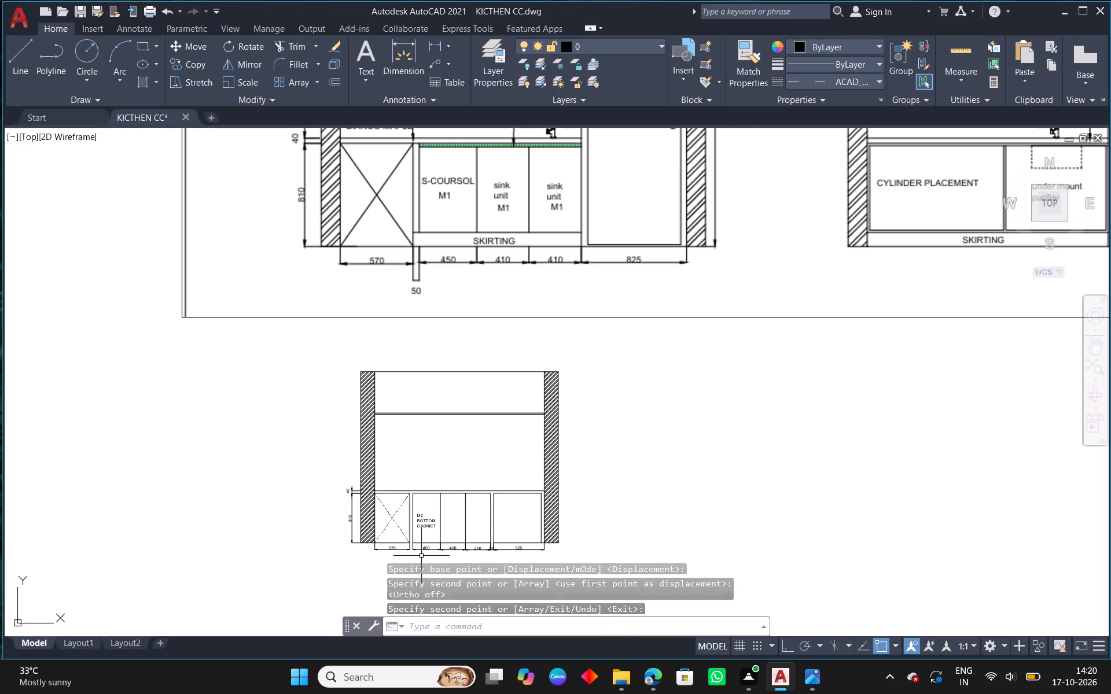
{"action": "scroll", "coordinate": [420, 552], "scroll_direction": "up", "scroll_amount": 2}
{"action": "scroll", "coordinate": [424, 496], "scroll_direction": "up", "scroll_amount": 2}
{"action": "key", "text": "e"}
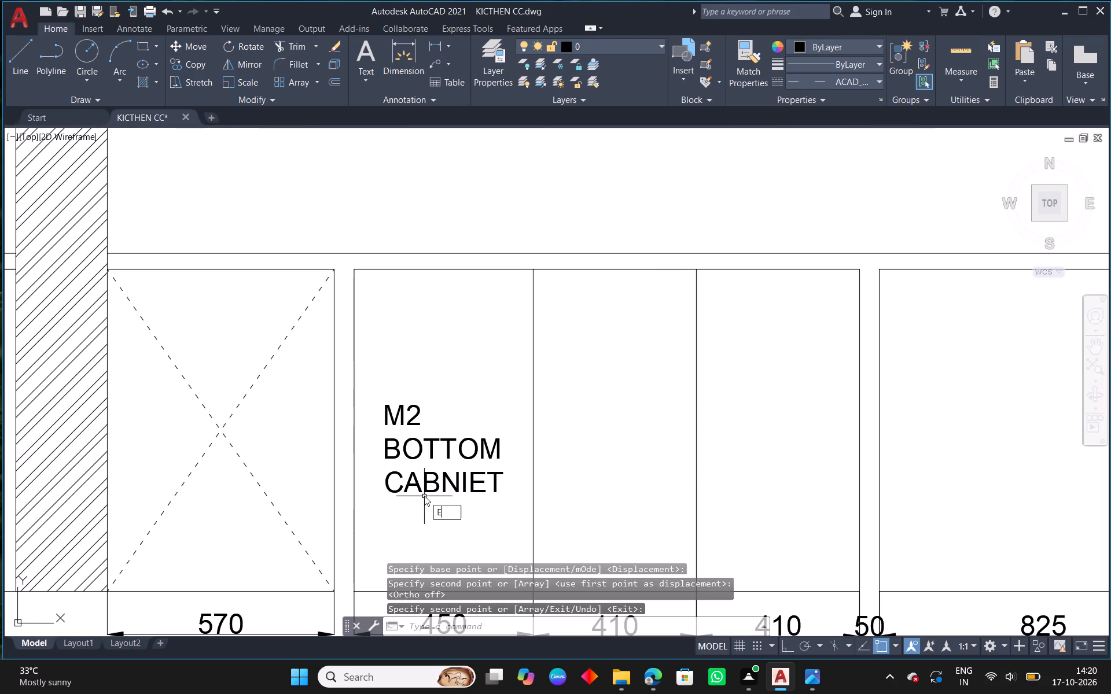
{"action": "type", "text": "D"}
{"action": "key", "text": "space"}
{"action": "left_click", "coordinate": [421, 452]}
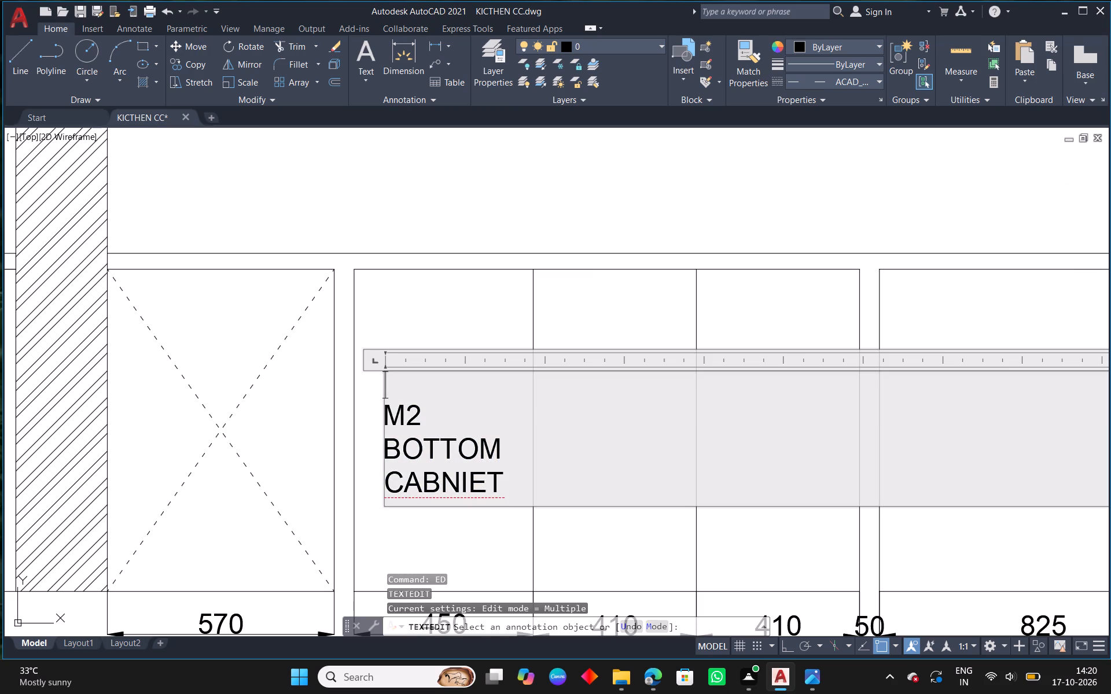
{"action": "left_click_drag", "start_coordinate": [507, 477], "coordinate": [391, 405]}
{"action": "key", "text": "BackSpace"}
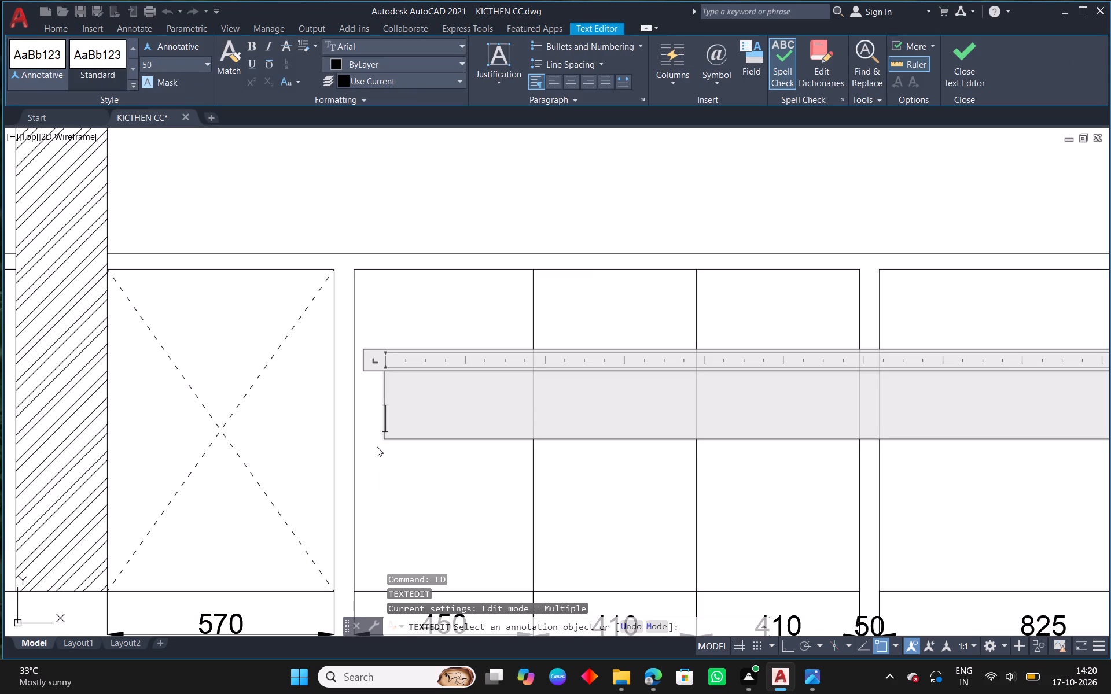
{"action": "type", "text": "S-"}
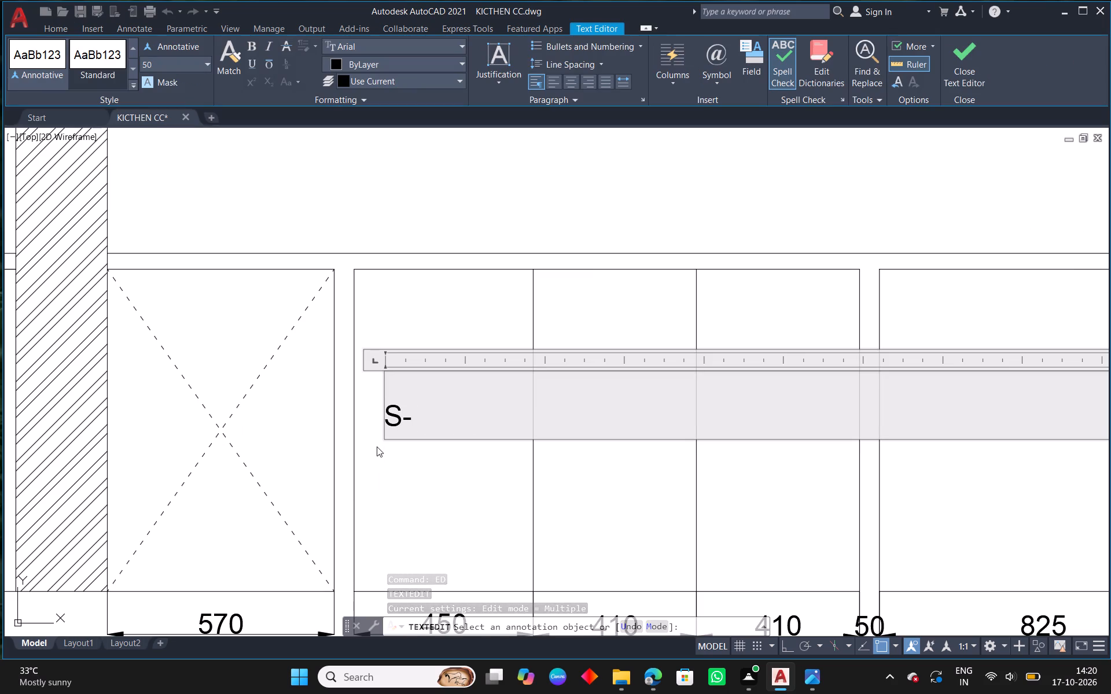
{"action": "type", "text": "CO"}
{"action": "scroll", "coordinate": [399, 451], "scroll_direction": "down", "scroll_amount": 4}
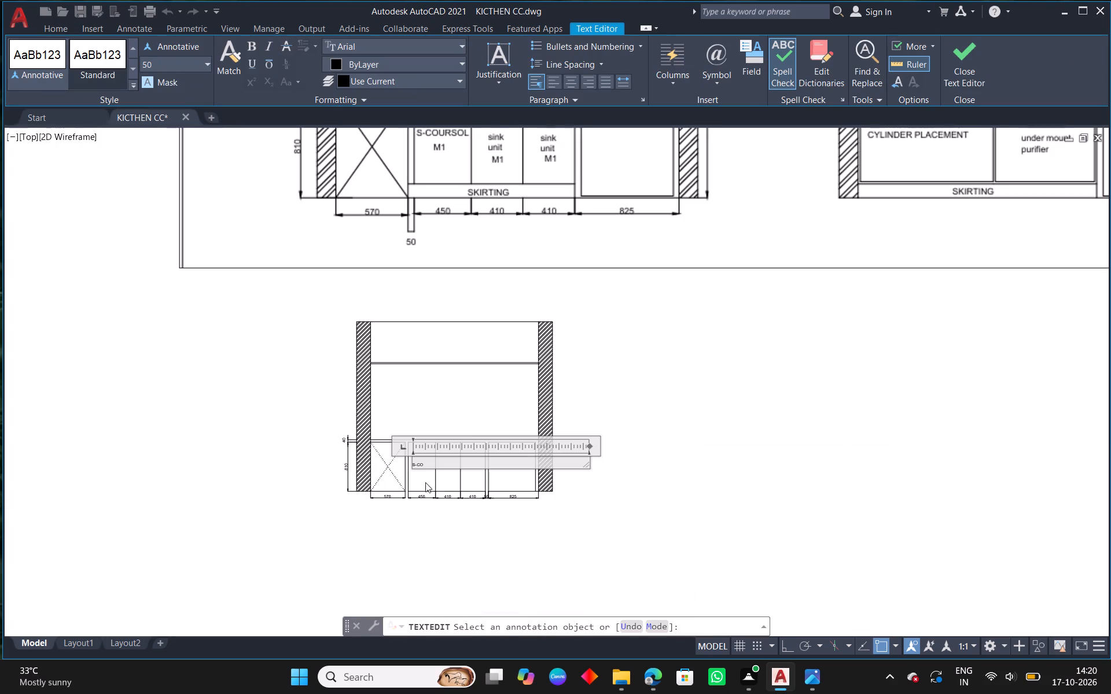
{"action": "scroll", "coordinate": [460, 500], "scroll_direction": "up", "scroll_amount": 4}
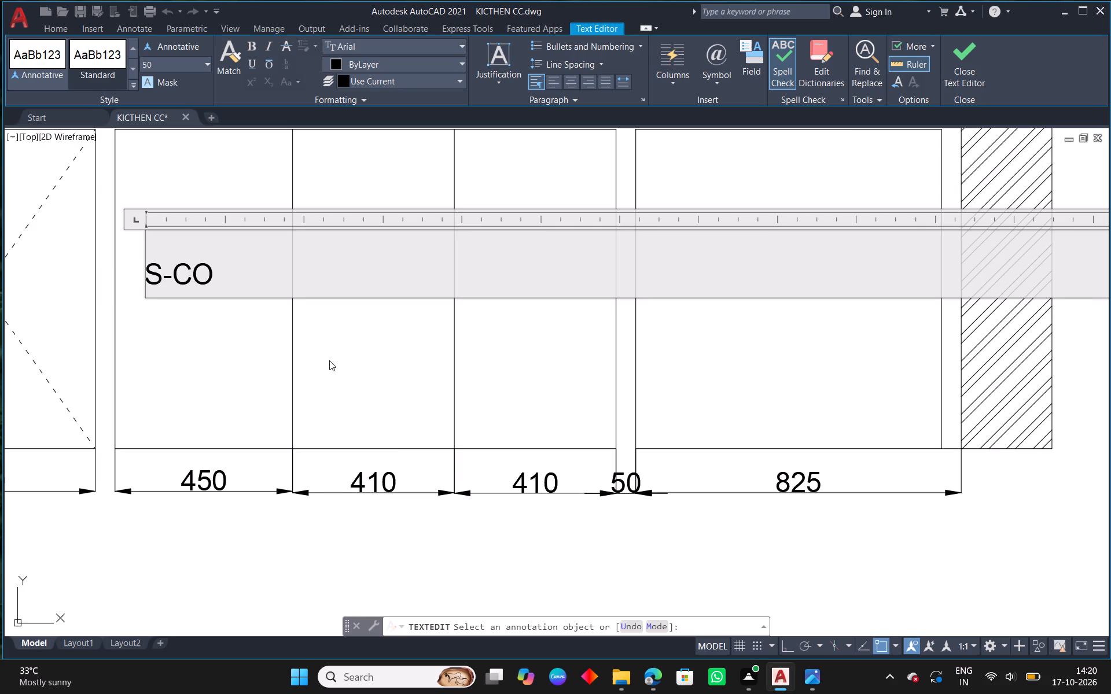
{"action": "key", "text": "u"}
{"action": "key", "text": "r"}
{"action": "key", "text": "s"}
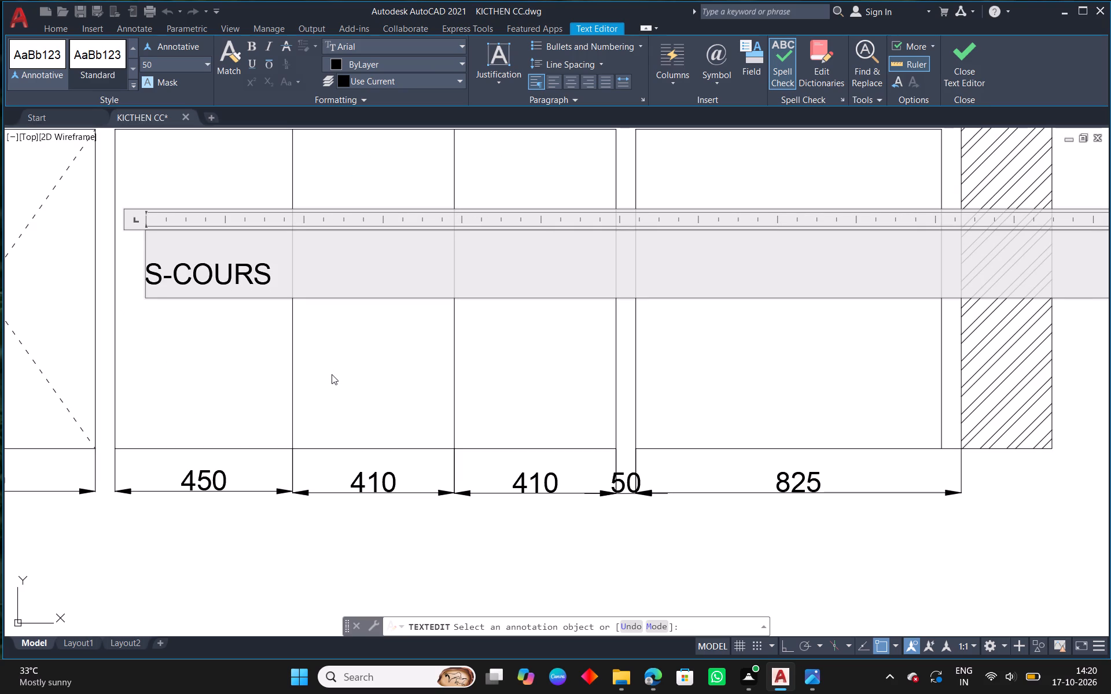
{"action": "type", "text": "OL"}
{"action": "left_click", "coordinate": [171, 375]}
{"action": "key", "text": "Escape"}
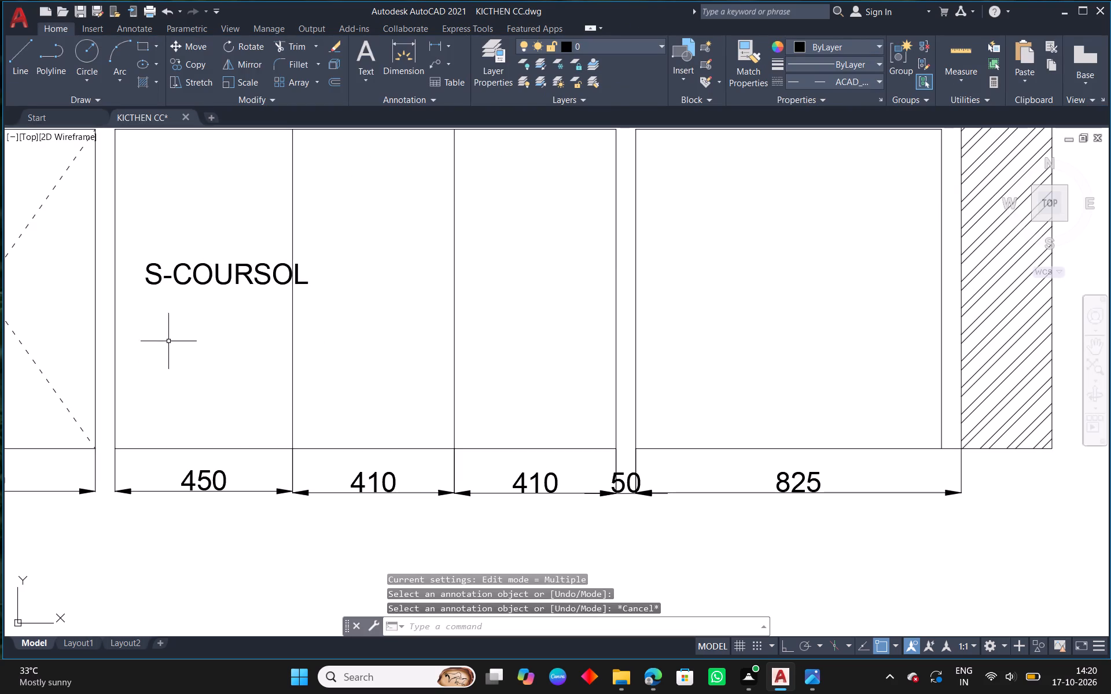
Shift the S-COURSOL label slightly left so it fits inside the 450-wide base unit.
{"action": "scroll", "coordinate": [149, 273], "scroll_direction": "up", "scroll_amount": 1}
{"action": "left_click", "coordinate": [164, 272]}
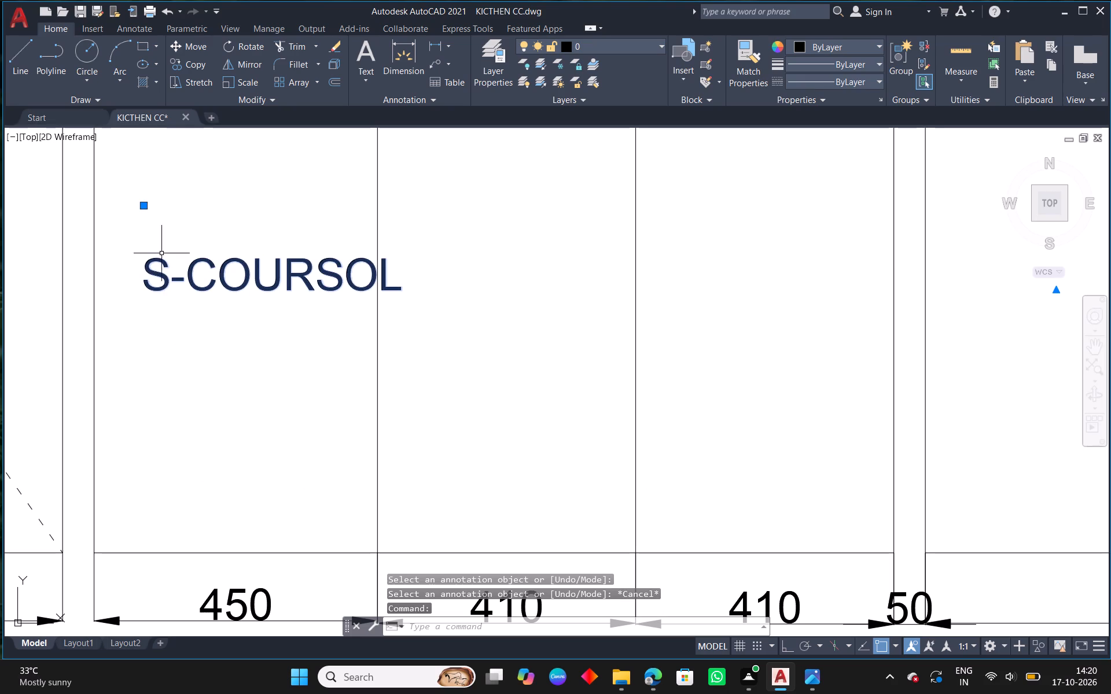
{"action": "left_click_drag", "start_coordinate": [145, 204], "coordinate": [138, 206]}
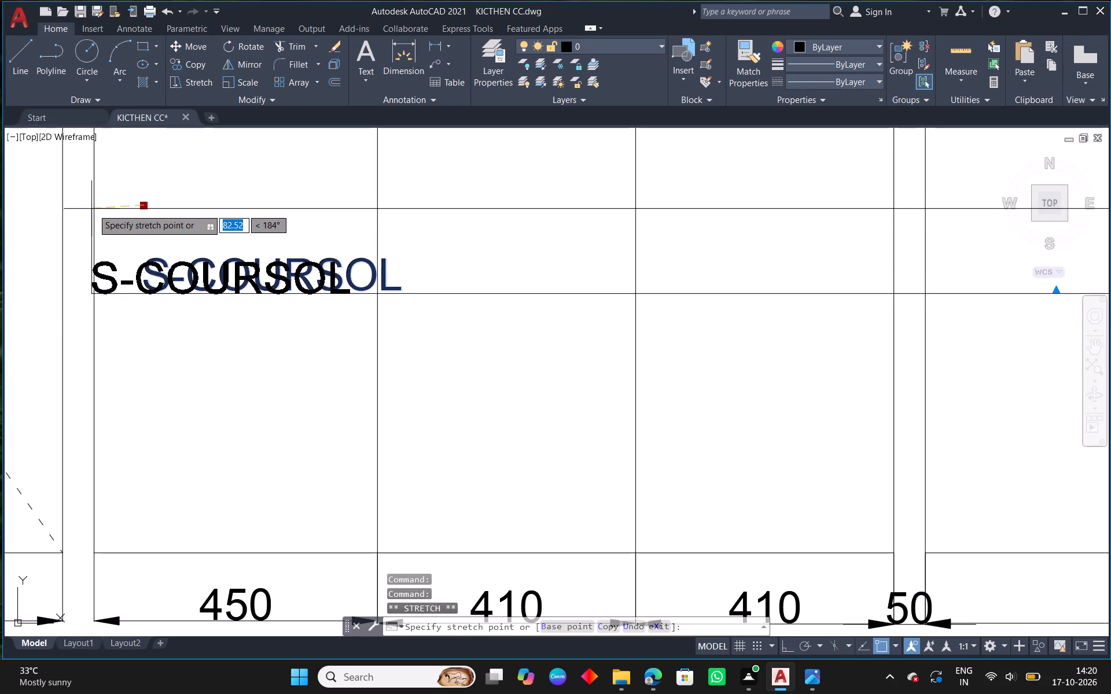
{"action": "left_click", "coordinate": [107, 209]}
{"action": "scroll", "coordinate": [111, 212], "scroll_direction": "up", "scroll_amount": 1}
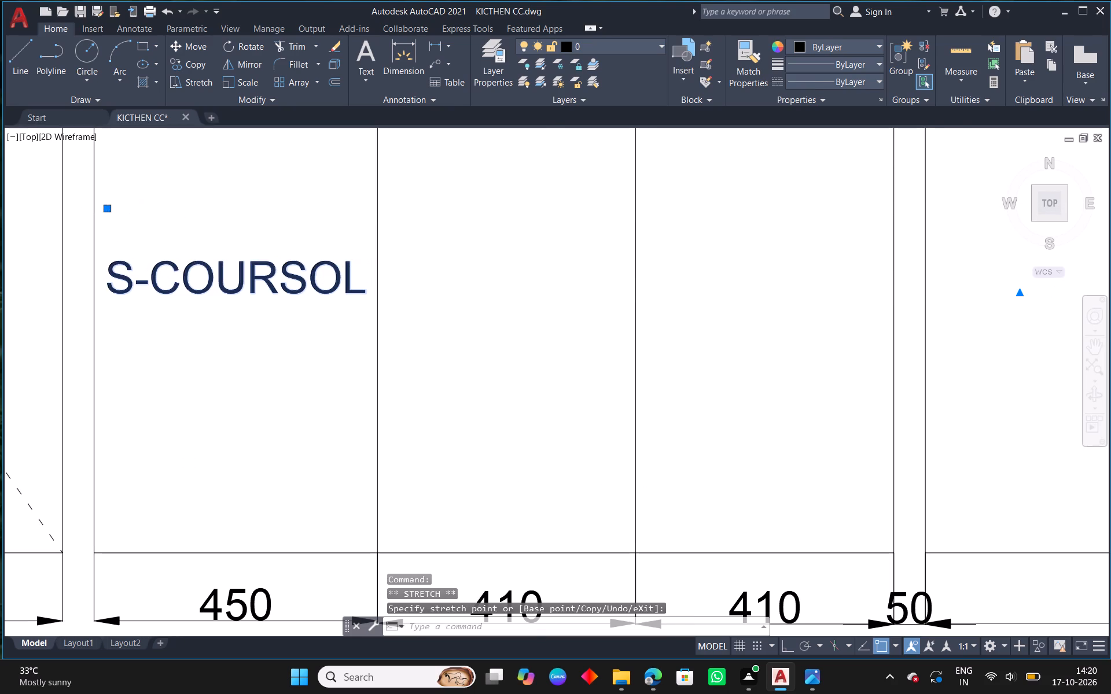
{"action": "key", "text": "Escape"}
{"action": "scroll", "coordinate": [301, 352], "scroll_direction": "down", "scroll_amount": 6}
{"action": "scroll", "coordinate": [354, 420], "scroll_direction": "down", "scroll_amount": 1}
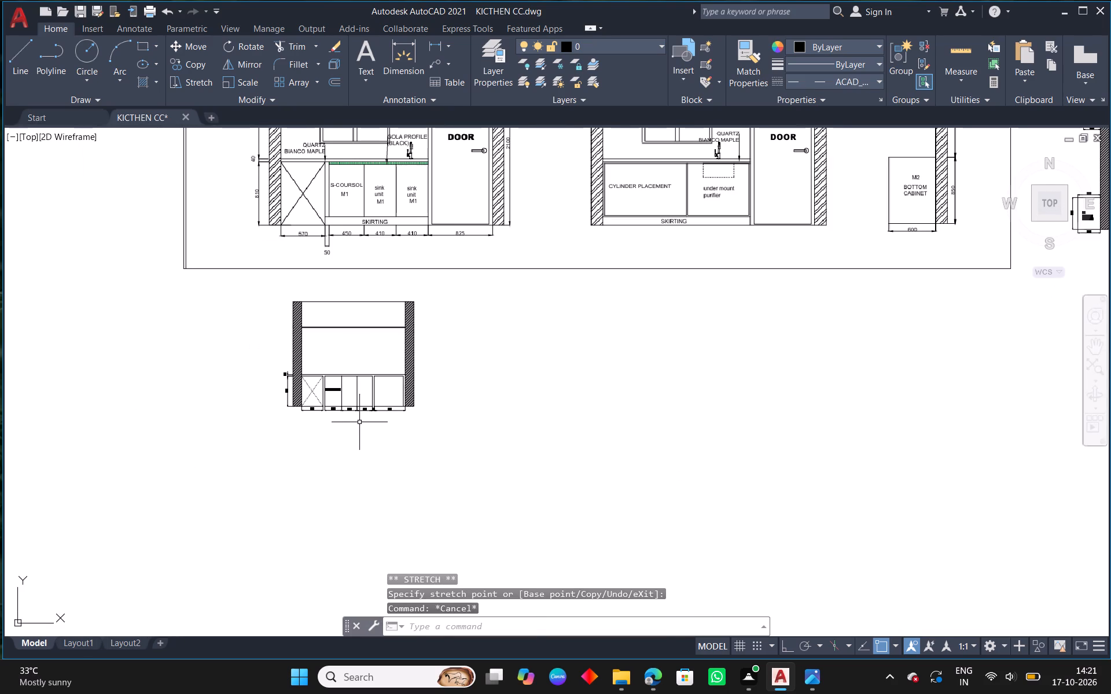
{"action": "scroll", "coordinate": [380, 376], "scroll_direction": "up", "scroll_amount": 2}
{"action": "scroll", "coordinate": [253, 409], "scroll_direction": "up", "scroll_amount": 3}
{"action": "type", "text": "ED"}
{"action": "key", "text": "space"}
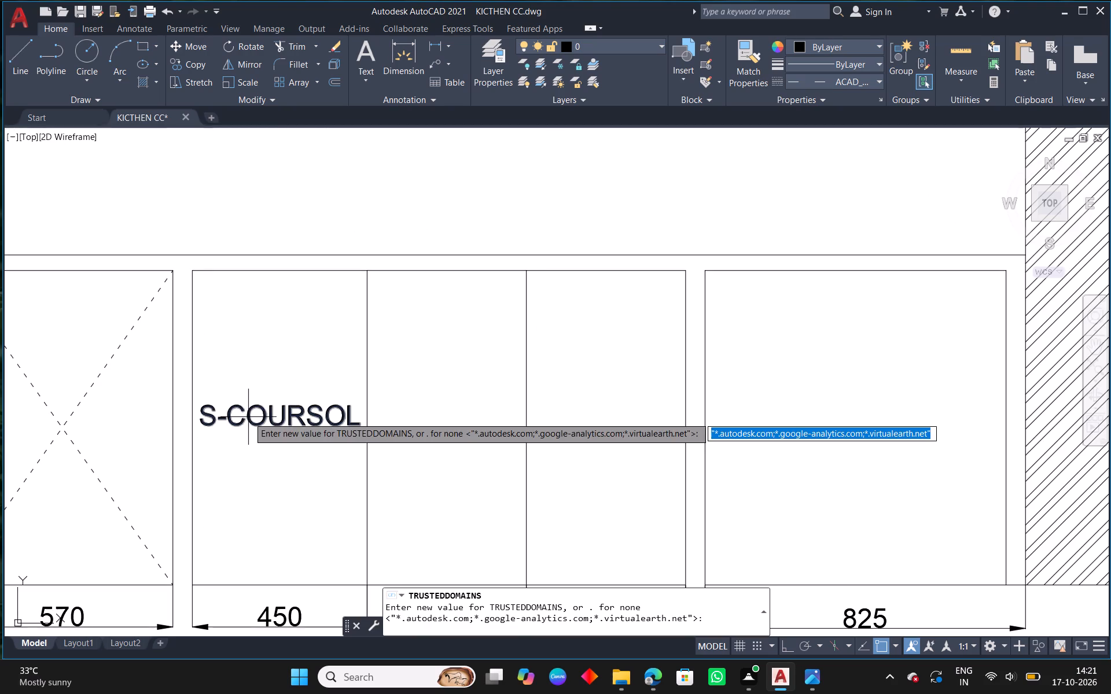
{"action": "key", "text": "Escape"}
Add a second line reading M4 under the S-COURSOL label, indented with spaces to sit roughly centred below it.
{"action": "type", "text": "ED"}
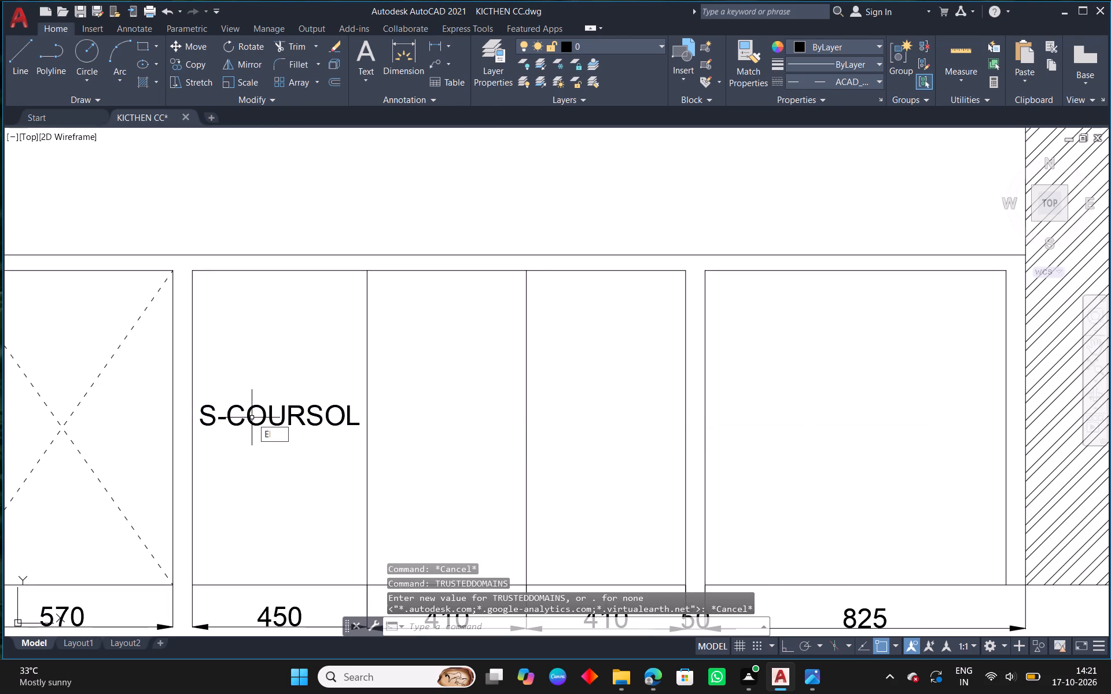
{"action": "key", "text": "space"}
{"action": "left_click", "coordinate": [347, 414]}
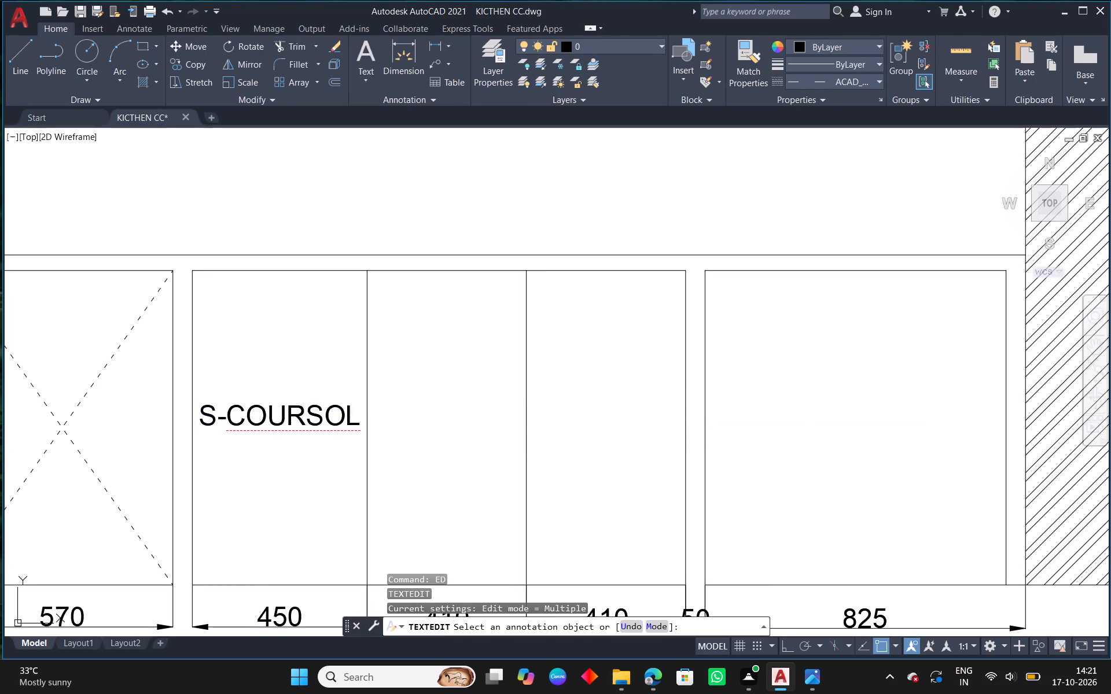
{"action": "left_click", "coordinate": [361, 415]}
{"action": "key", "text": "Return"}
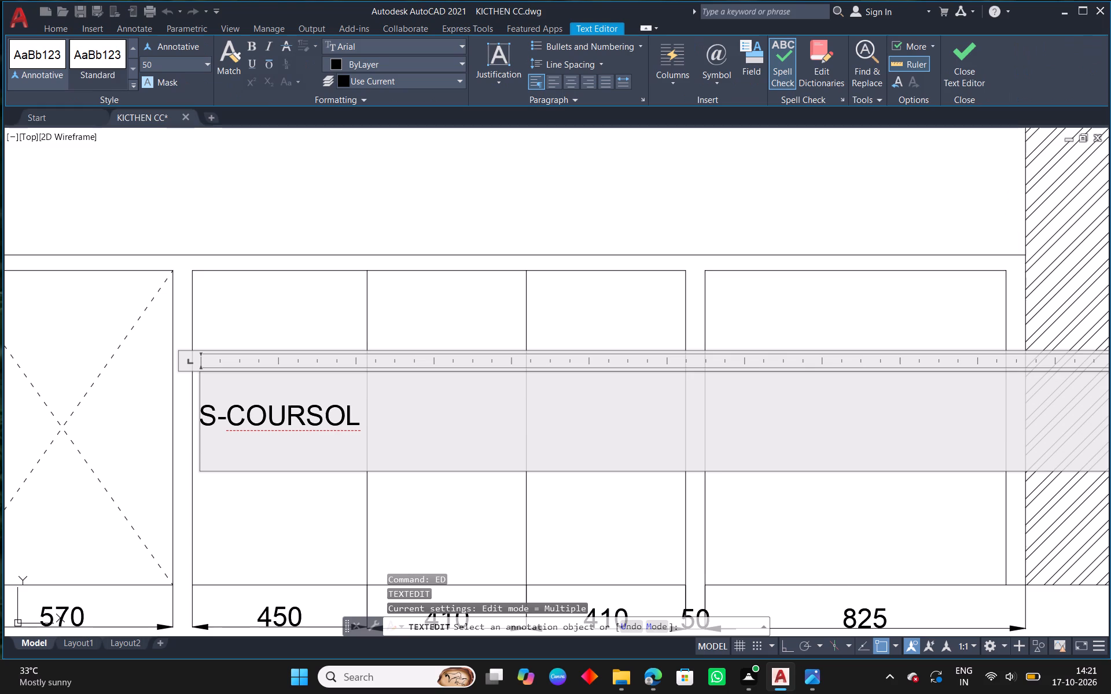
{"action": "key", "text": "space"}
{"action": "key", "text": "space"}
{"action": "type", "text": "M4"}
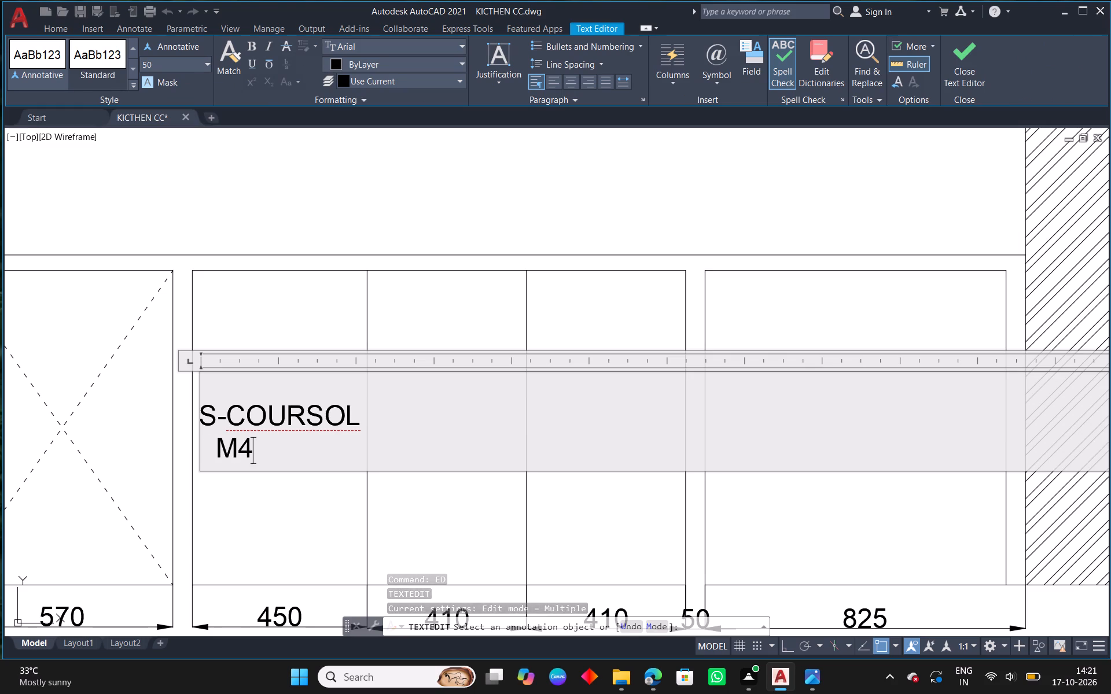
{"action": "left_click", "coordinate": [216, 448]}
{"action": "key", "text": "space"}
{"action": "key", "text": "space"}
{"action": "key", "text": "space"}
{"action": "key", "text": "space"}
{"action": "key", "text": "space"}
{"action": "key", "text": "space"}
{"action": "key", "text": "space"}
{"action": "left_click", "coordinate": [264, 329]}
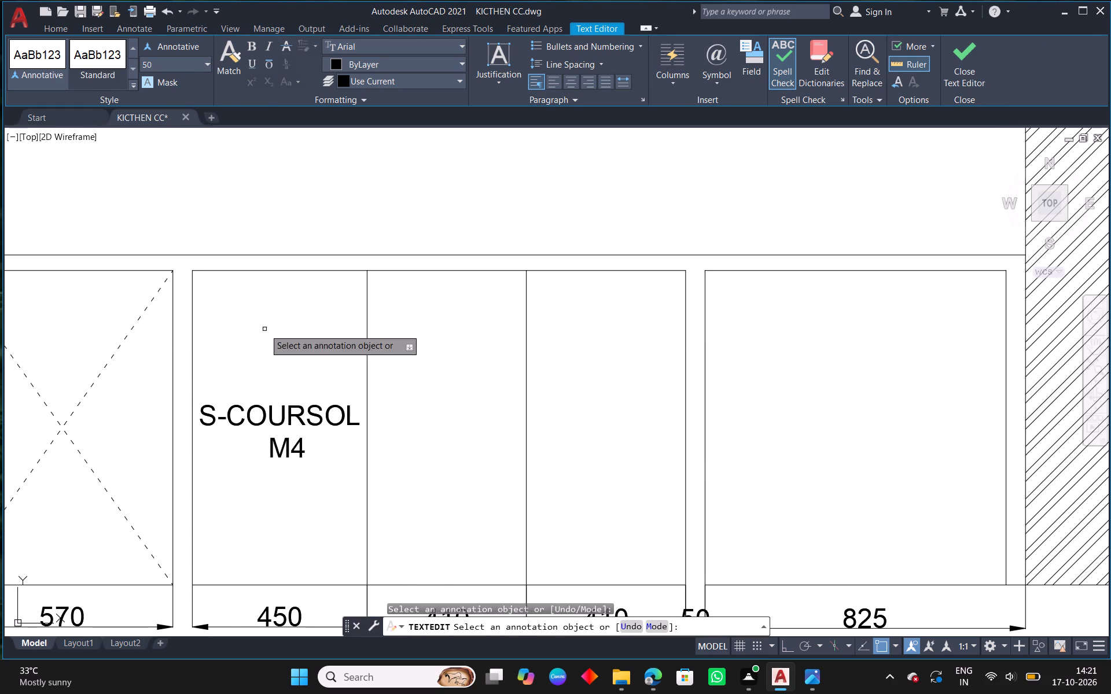
{"action": "key", "text": "Escape"}
Change the second line of the S-COURSOL label to M1.
{"action": "scroll", "coordinate": [330, 446], "scroll_direction": "down", "scroll_amount": 4}
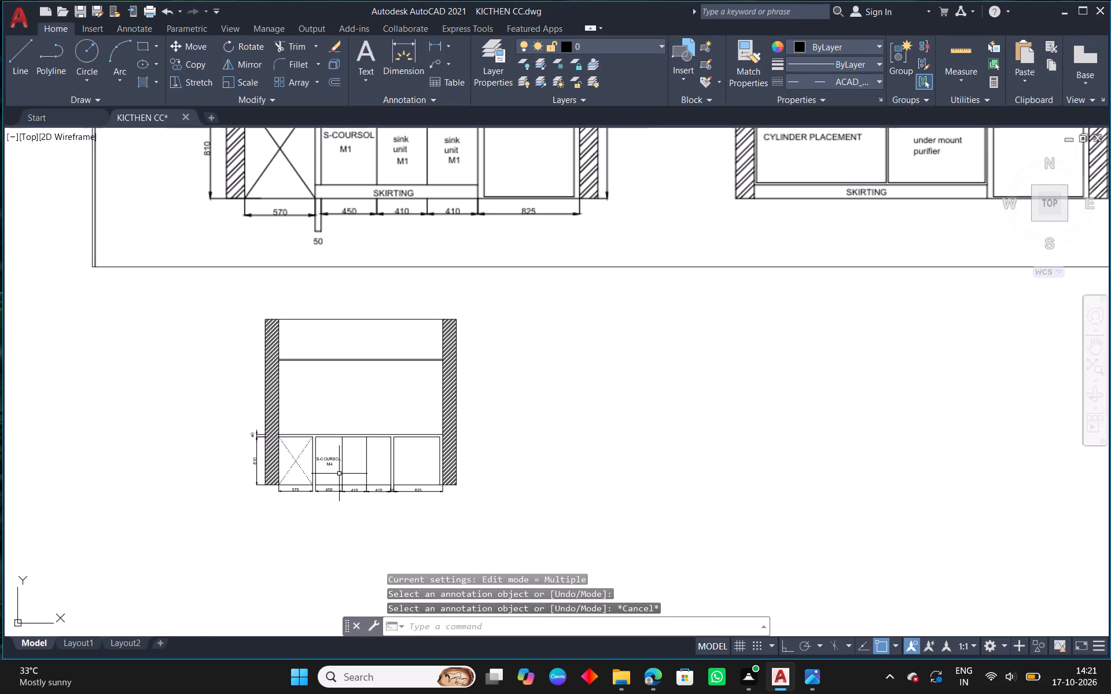
{"action": "scroll", "coordinate": [329, 490], "scroll_direction": "up", "scroll_amount": 2}
{"action": "scroll", "coordinate": [307, 404], "scroll_direction": "up", "scroll_amount": 1}
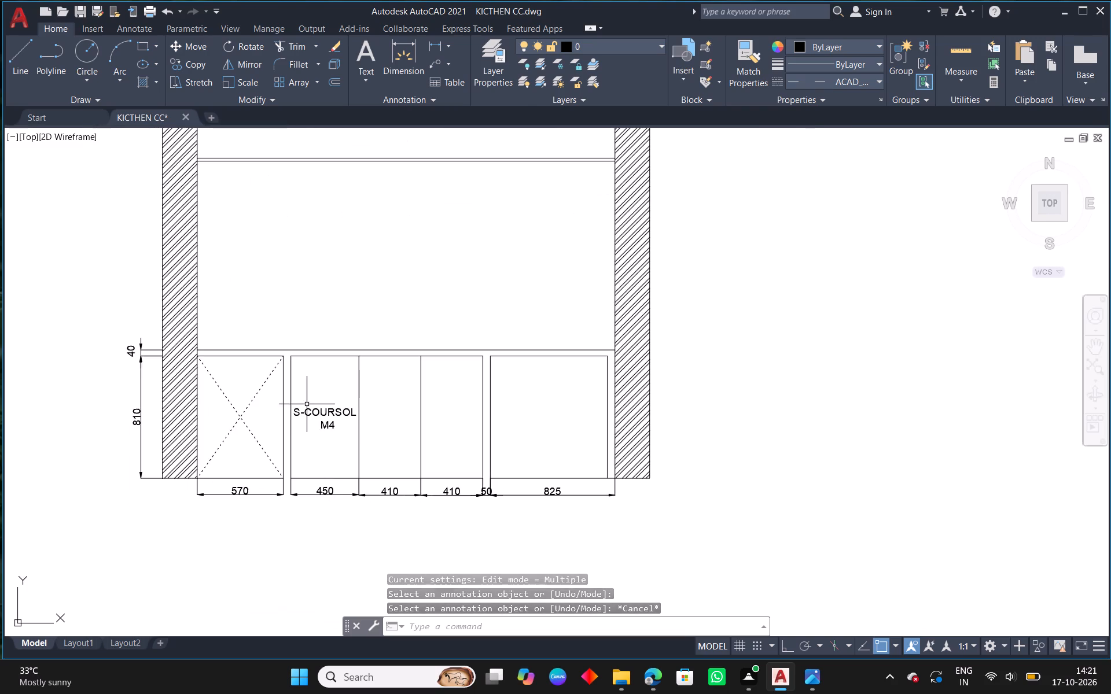
{"action": "scroll", "coordinate": [336, 452], "scroll_direction": "up", "scroll_amount": 1}
{"action": "type", "text": "ED"}
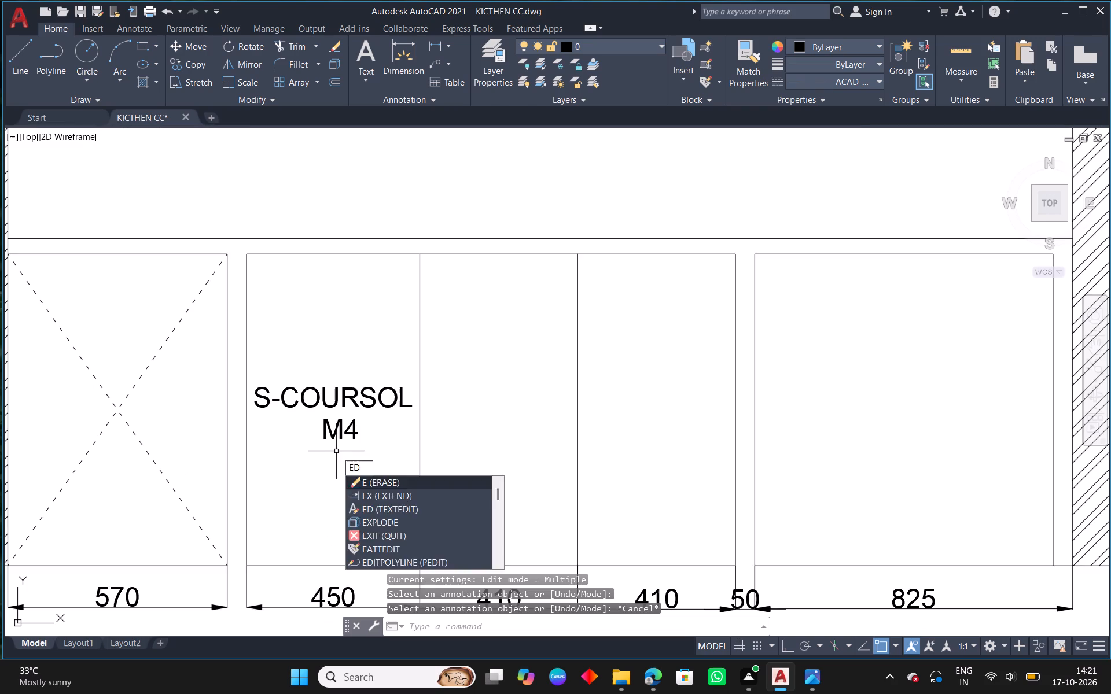
{"action": "key", "text": "space"}
{"action": "left_click", "coordinate": [354, 434]}
{"action": "left_click_drag", "start_coordinate": [363, 429], "coordinate": [351, 433]}
{"action": "key", "text": "BackSpace"}
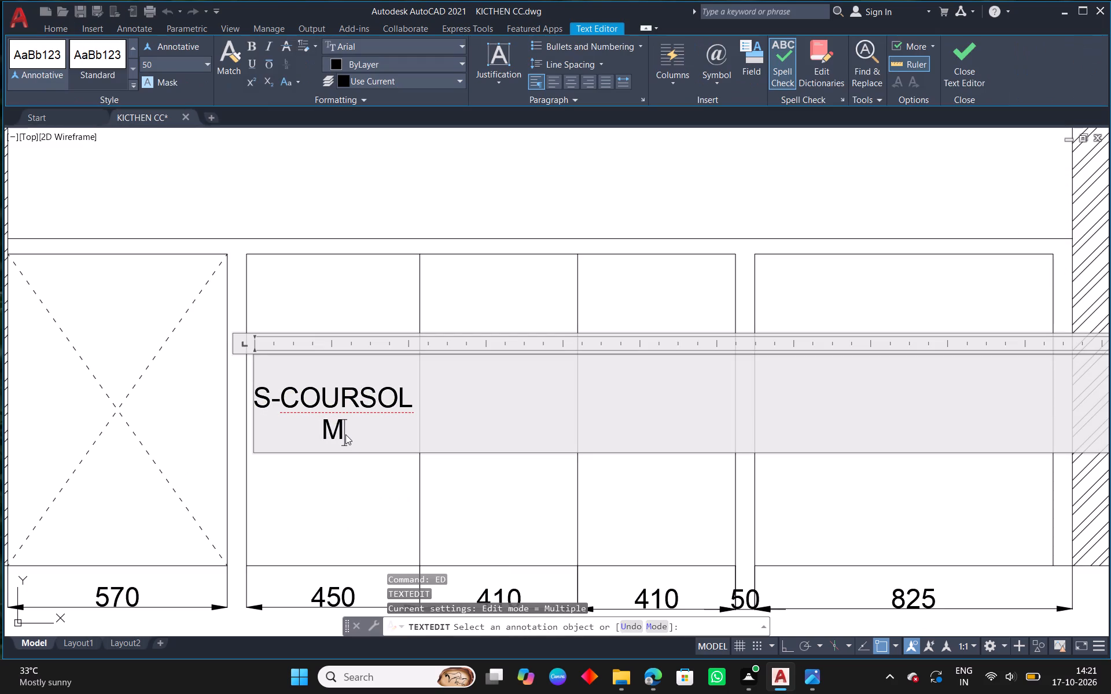
{"action": "key", "text": "1"}
{"action": "key", "text": "Return"}
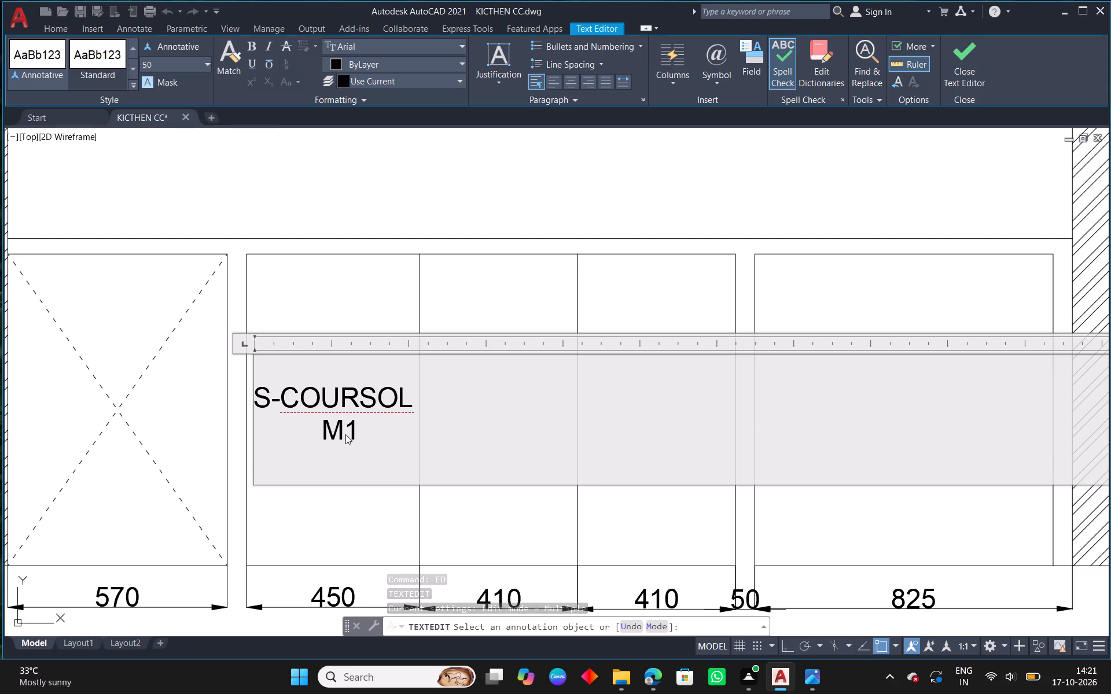
{"action": "left_click", "coordinate": [359, 223]}
{"action": "key", "text": "Escape"}
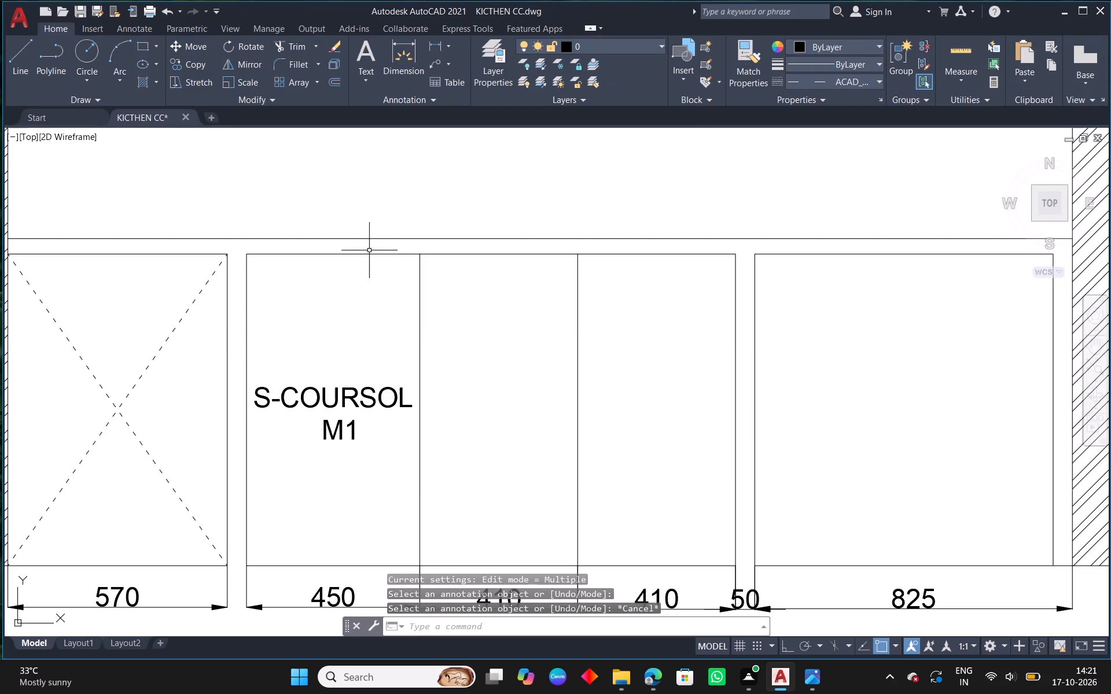
Copy the S-COURSOL M1 label into the adjacent 410-wide base unit.
{"action": "scroll", "coordinate": [397, 305], "scroll_direction": "down", "scroll_amount": 3}
{"action": "middle_click_drag", "start_coordinate": [398, 261], "coordinate": [385, 425]}
{"action": "scroll", "coordinate": [385, 426], "scroll_direction": "down", "scroll_amount": 1}
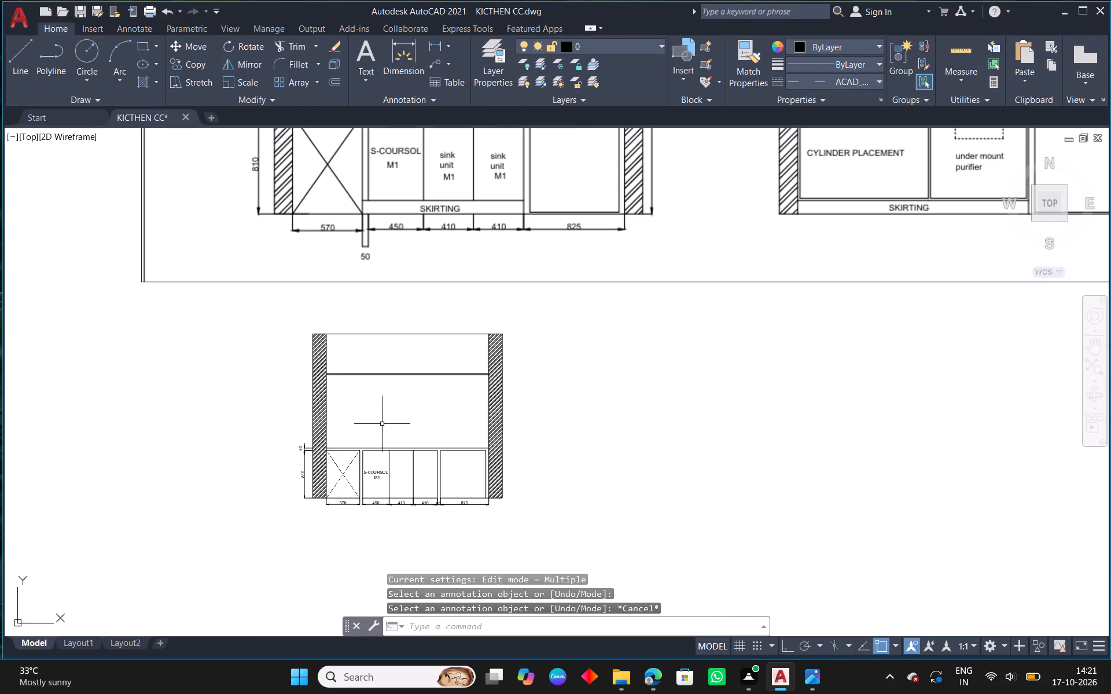
{"action": "scroll", "coordinate": [366, 479], "scroll_direction": "up", "scroll_amount": 2}
{"action": "left_click", "coordinate": [371, 464]}
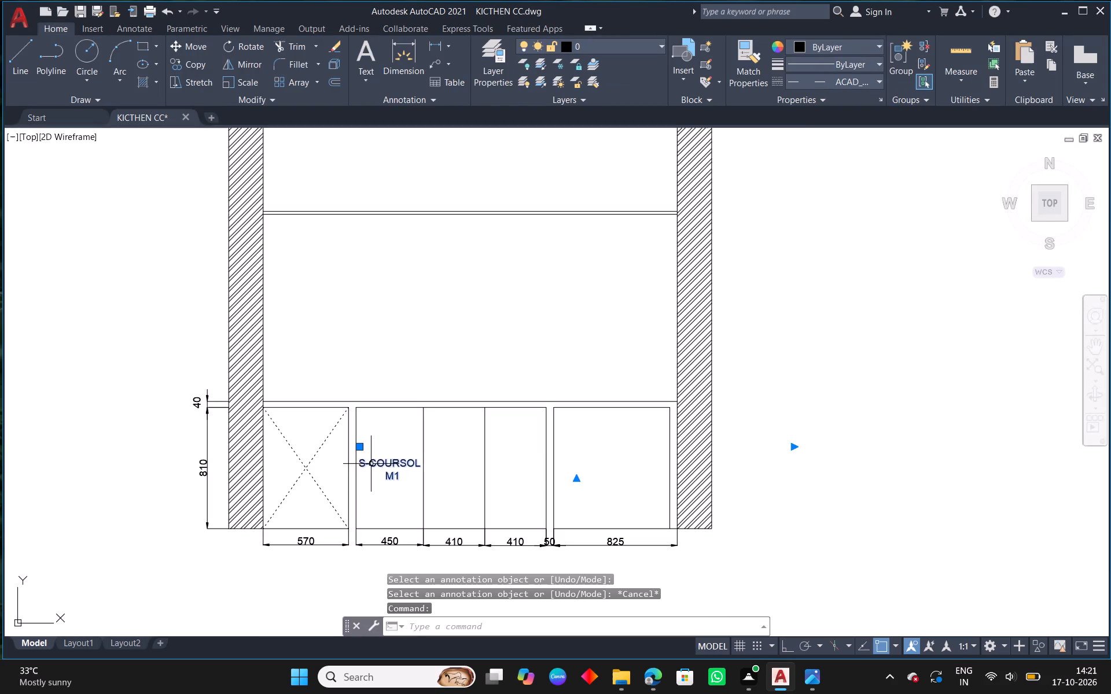
{"action": "key", "text": "c"}
{"action": "key", "text": "o"}
{"action": "key", "text": "space"}
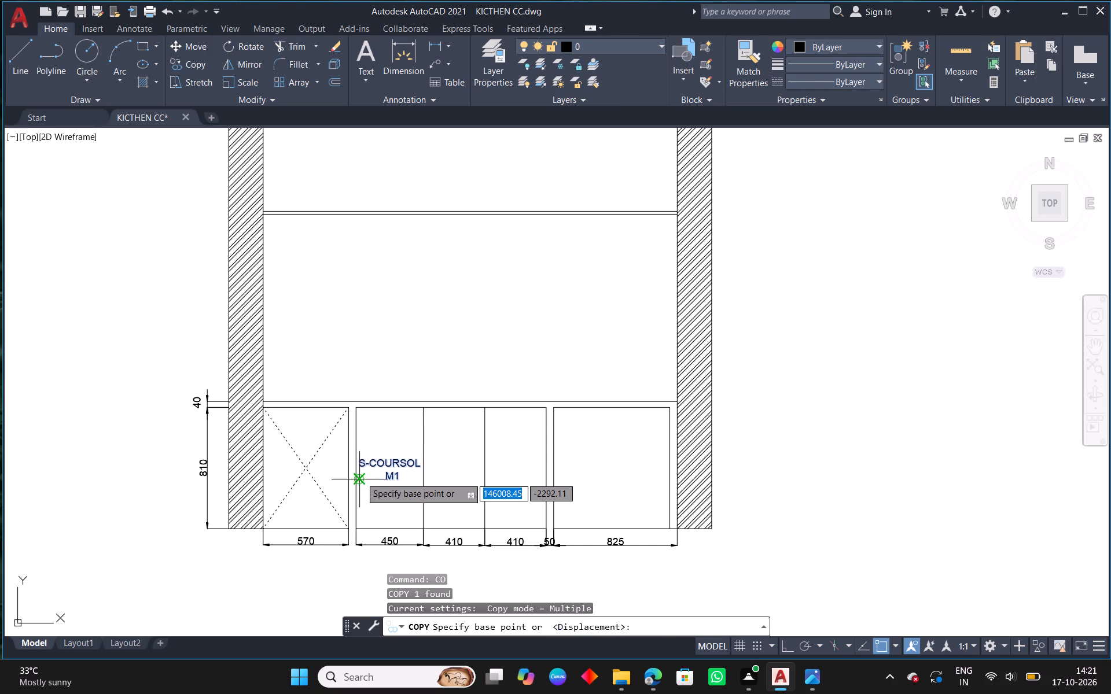
{"action": "scroll", "coordinate": [385, 456], "scroll_direction": "up", "scroll_amount": 3}
{"action": "left_click", "coordinate": [389, 507]}
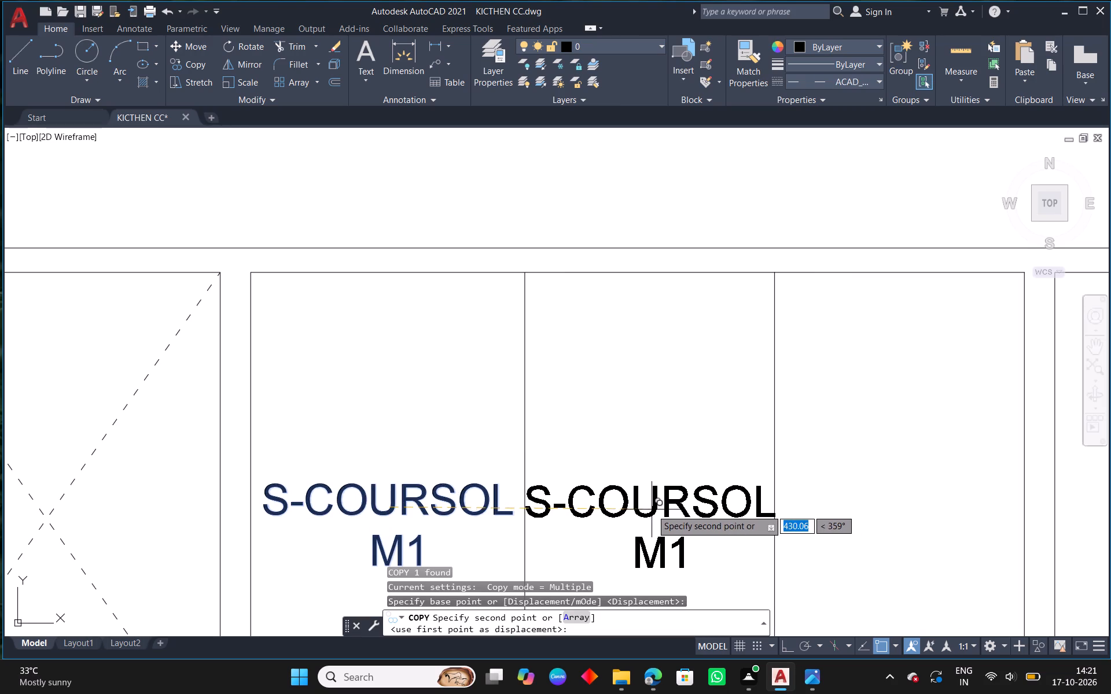
{"action": "left_click", "coordinate": [652, 510]}
{"action": "key", "text": "Escape"}
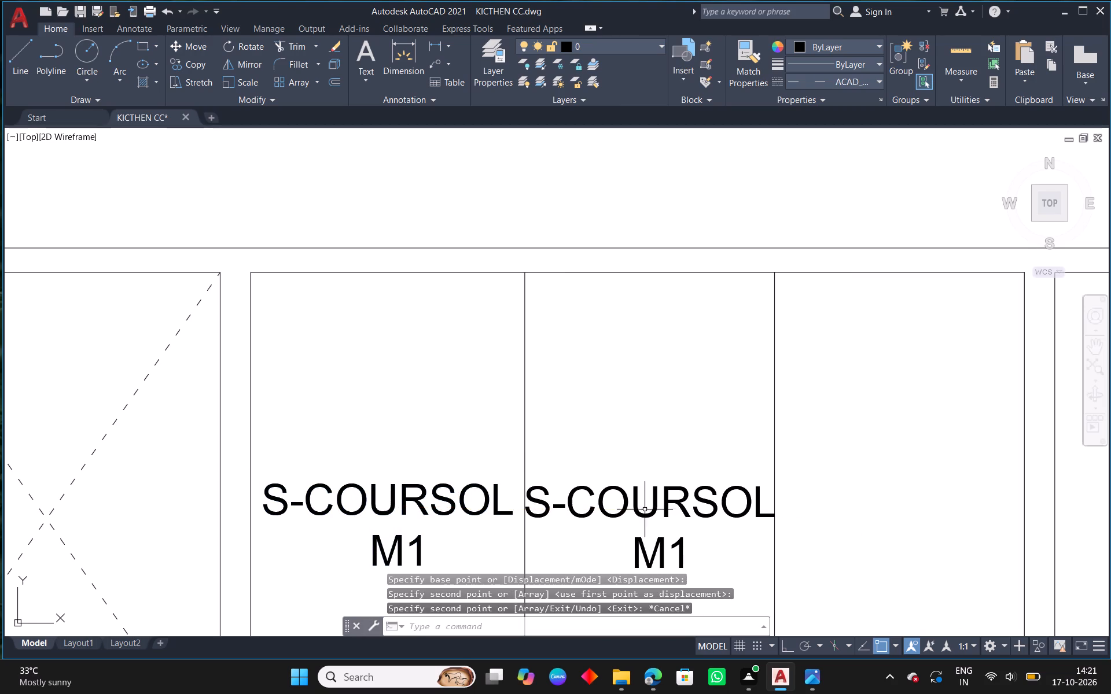
Replace the copied label's text in the first 410-wide base unit with SINK UNIT.
{"action": "scroll", "coordinate": [551, 508], "scroll_direction": "down", "scroll_amount": 6}
{"action": "middle_click_drag", "start_coordinate": [583, 489], "coordinate": [471, 429]}
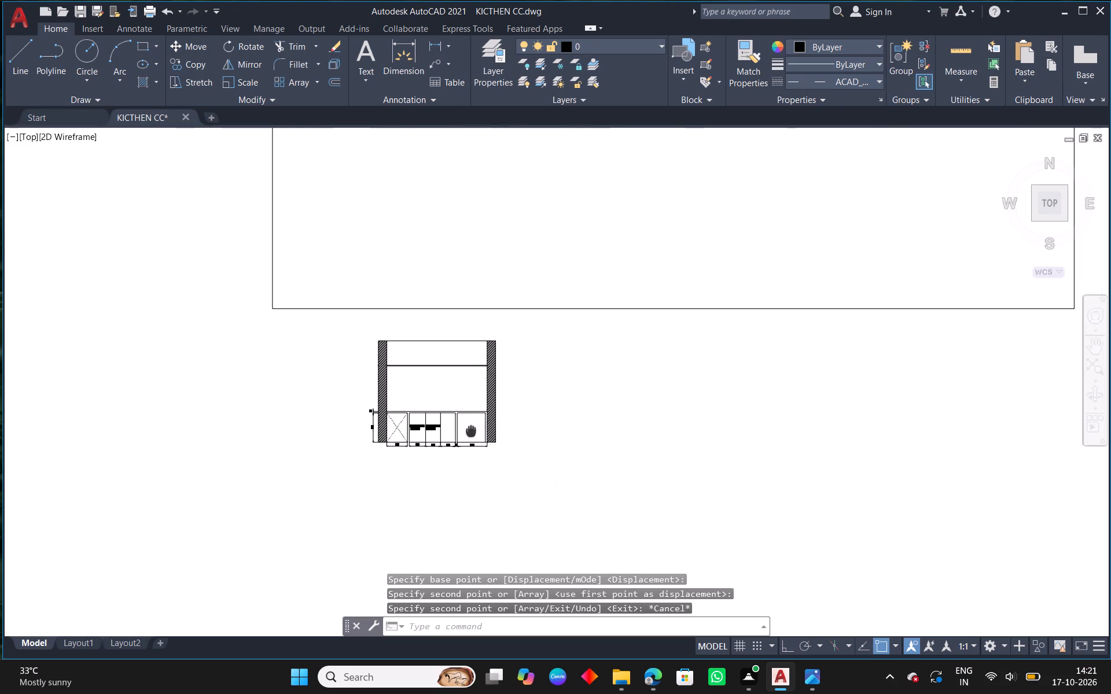
{"action": "scroll", "coordinate": [450, 406], "scroll_direction": "up", "scroll_amount": 1}
{"action": "middle_click_drag", "start_coordinate": [451, 446], "coordinate": [453, 471]}
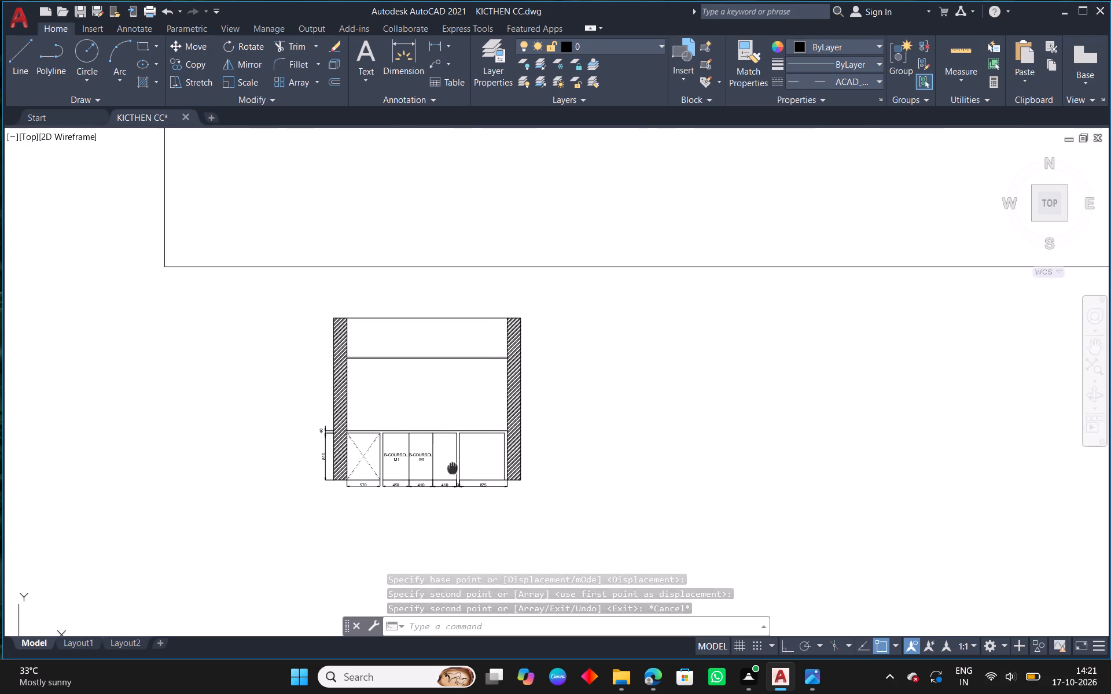
{"action": "middle_click_drag", "start_coordinate": [453, 471], "coordinate": [453, 473]}
{"action": "type", "text": "ED"}
{"action": "key", "text": "space"}
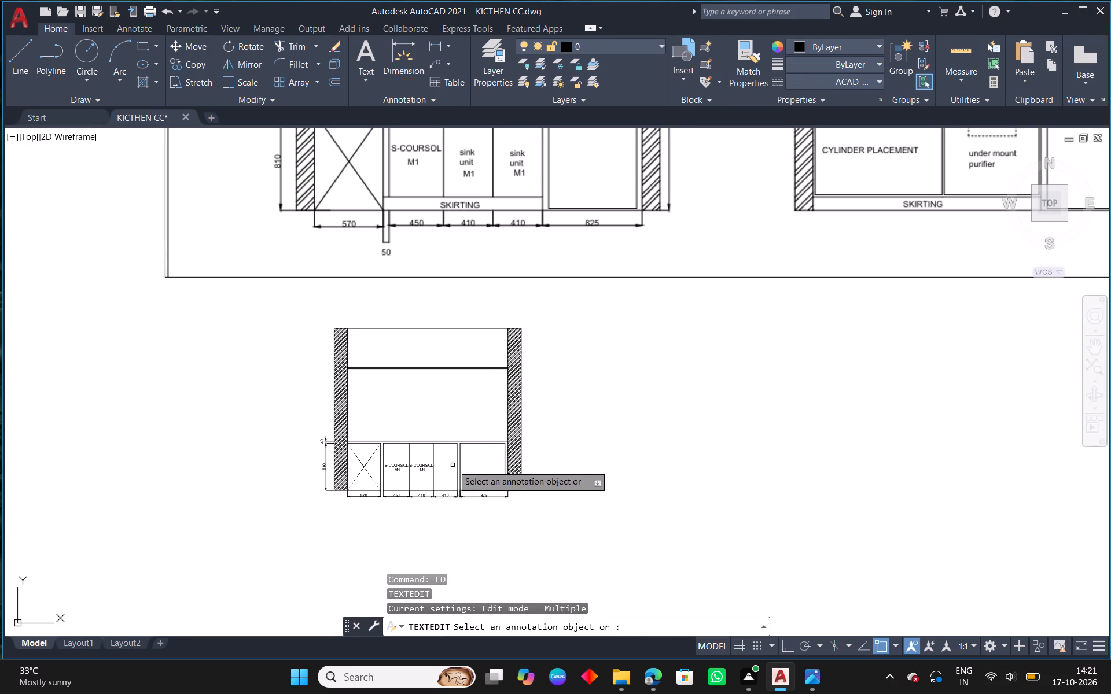
{"action": "scroll", "coordinate": [429, 463], "scroll_direction": "up", "scroll_amount": 3}
{"action": "left_click", "coordinate": [418, 472]}
{"action": "left_click_drag", "start_coordinate": [439, 482], "coordinate": [371, 464]}
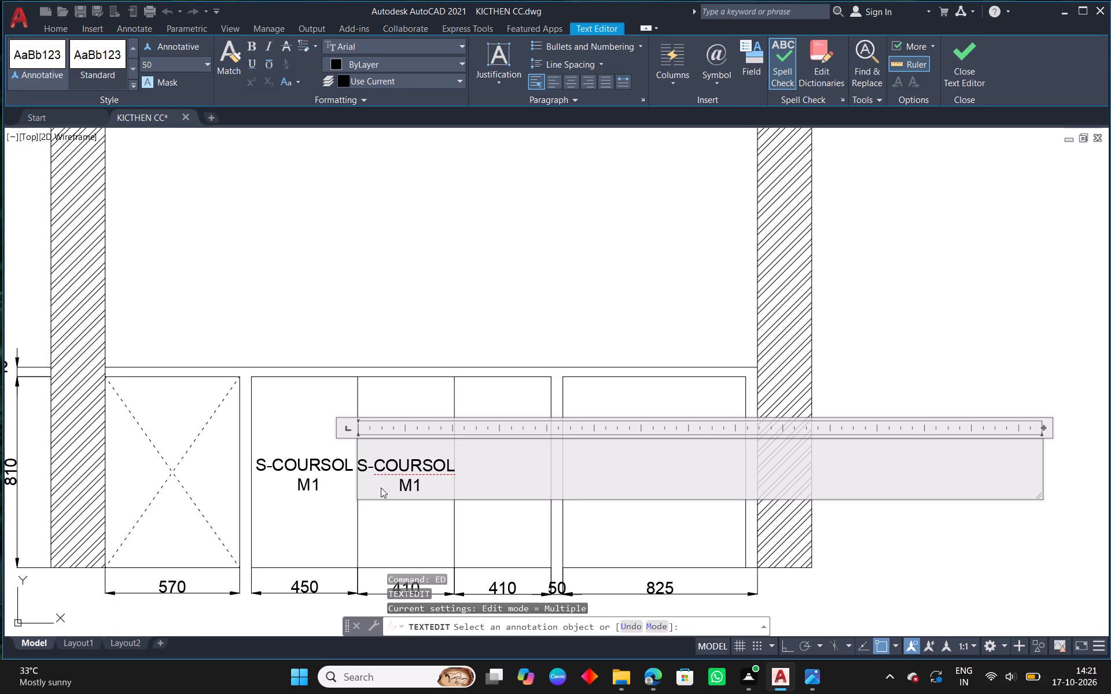
{"action": "key", "text": "BackSpace"}
{"action": "key", "text": "BackSpace"}
{"action": "type", "text": "INK UNTI"}
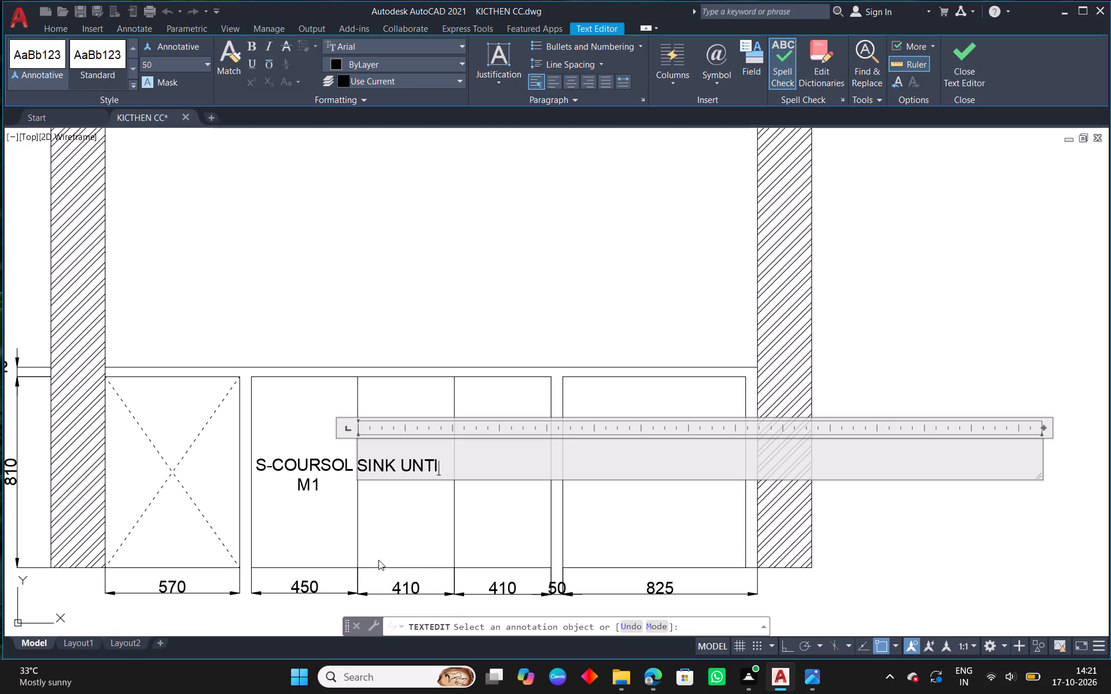
{"action": "key", "text": "space"}
{"action": "key", "text": "Return"}
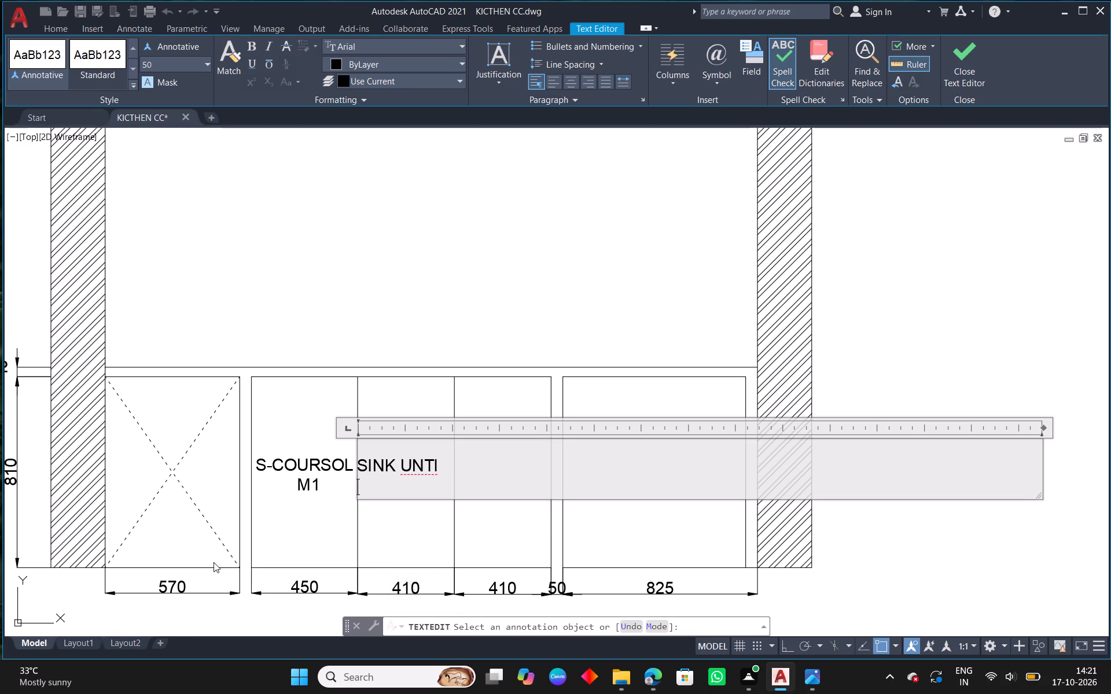
{"action": "left_click_drag", "start_coordinate": [433, 465], "coordinate": [424, 465]}
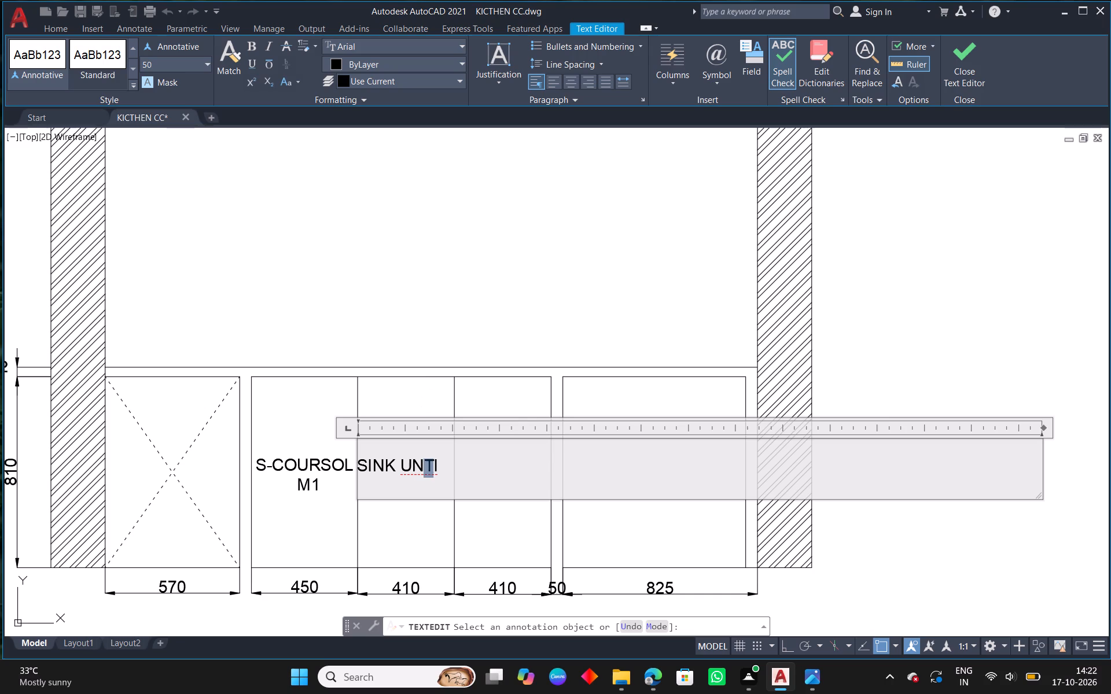
{"action": "key", "text": "BackSpace"}
{"action": "key", "text": "Right"}
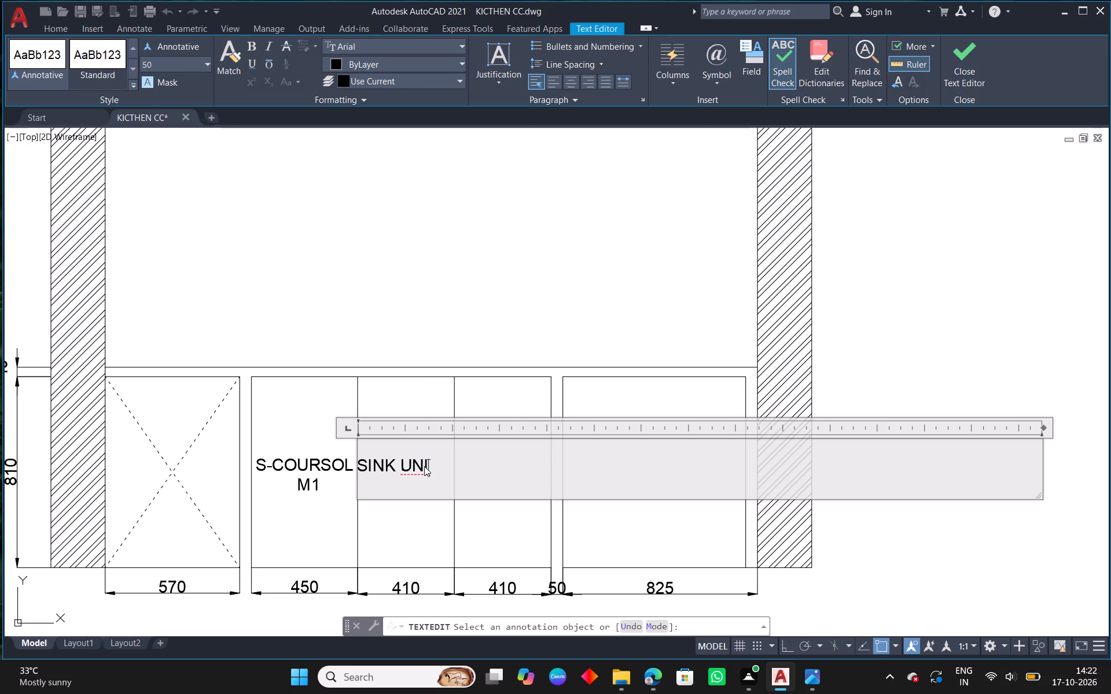
{"action": "key", "text": "t"}
{"action": "left_click", "coordinate": [476, 191]}
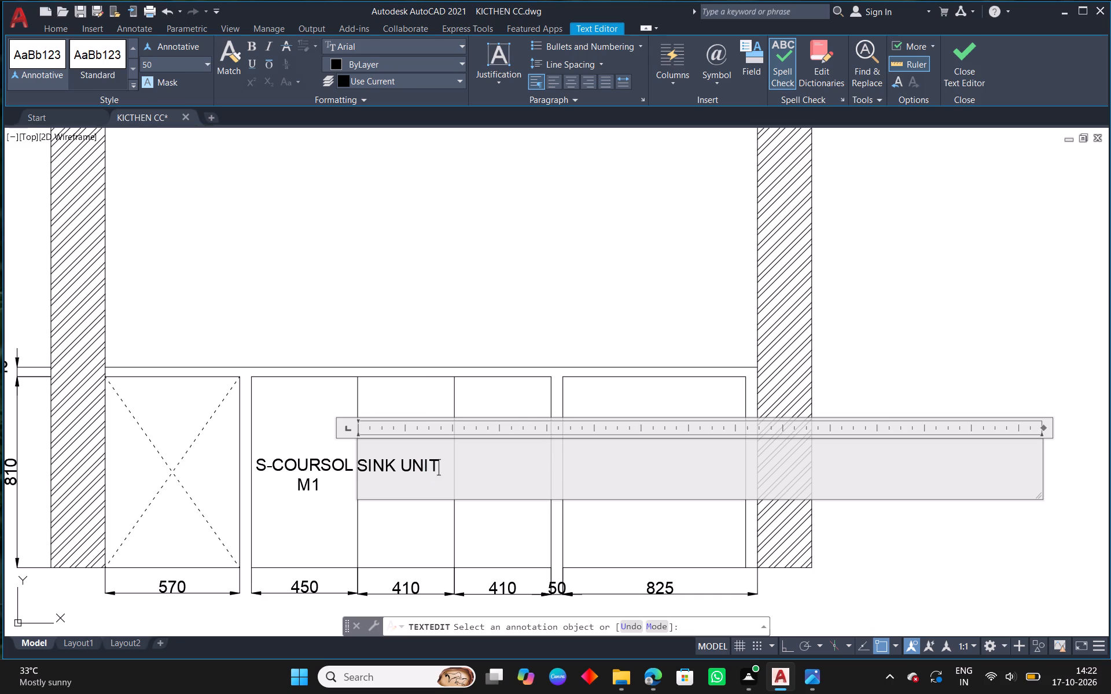
{"action": "key", "text": "Escape"}
Add M1 below the SINK UNIT text and split the label into three lines: SINK, UNIT, M1.
{"action": "scroll", "coordinate": [522, 290], "scroll_direction": "down", "scroll_amount": 4}
{"action": "middle_click_drag", "start_coordinate": [512, 337], "coordinate": [539, 510]}
{"action": "scroll", "coordinate": [542, 504], "scroll_direction": "down", "scroll_amount": 1}
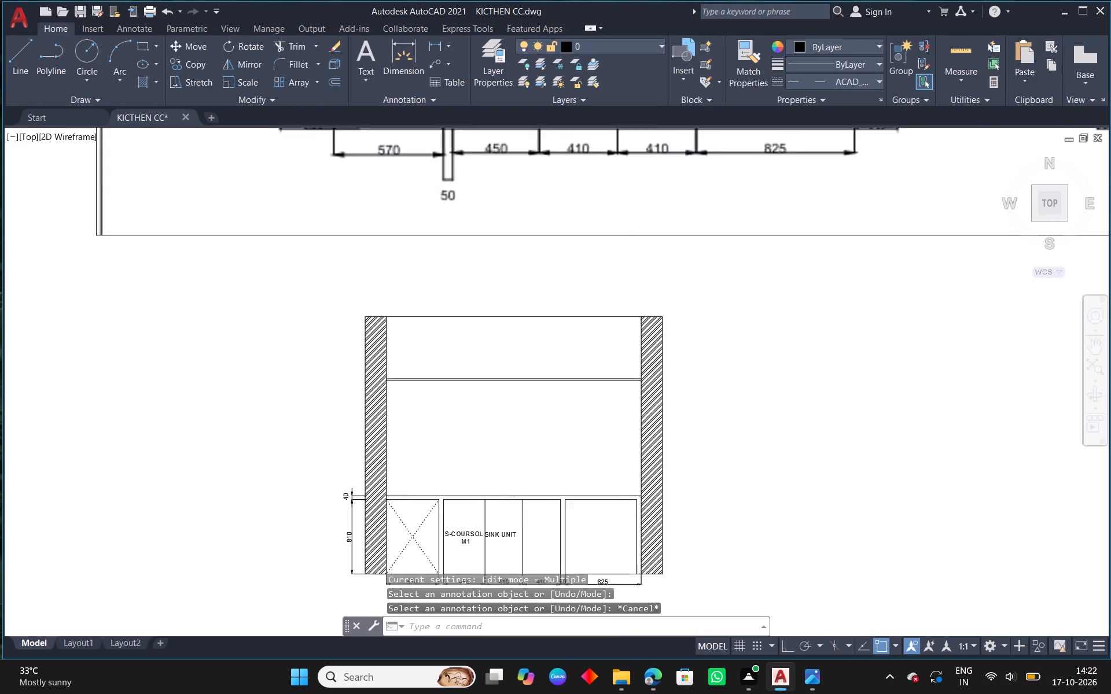
{"action": "middle_click_drag", "start_coordinate": [621, 483], "coordinate": [654, 289]}
{"action": "scroll", "coordinate": [548, 337], "scroll_direction": "up", "scroll_amount": 3}
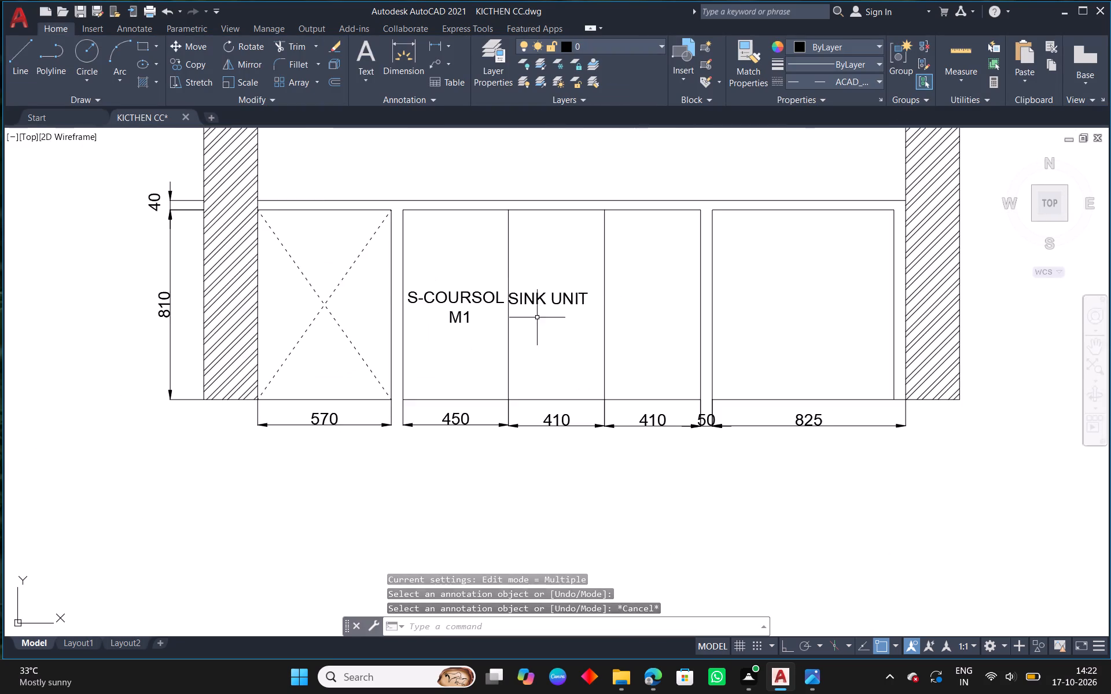
{"action": "scroll", "coordinate": [514, 292], "scroll_direction": "up", "scroll_amount": 1}
{"action": "type", "text": "ED"}
{"action": "key", "text": "space"}
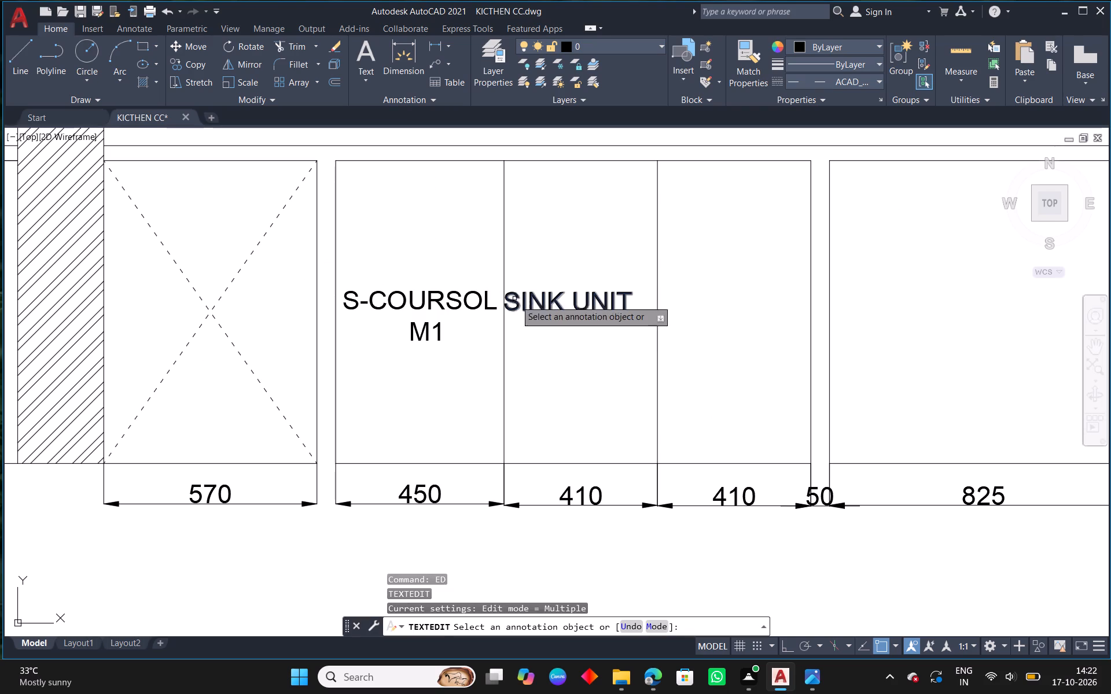
{"action": "left_click", "coordinate": [534, 308]}
{"action": "left_click", "coordinate": [644, 294]}
{"action": "key", "text": "space"}
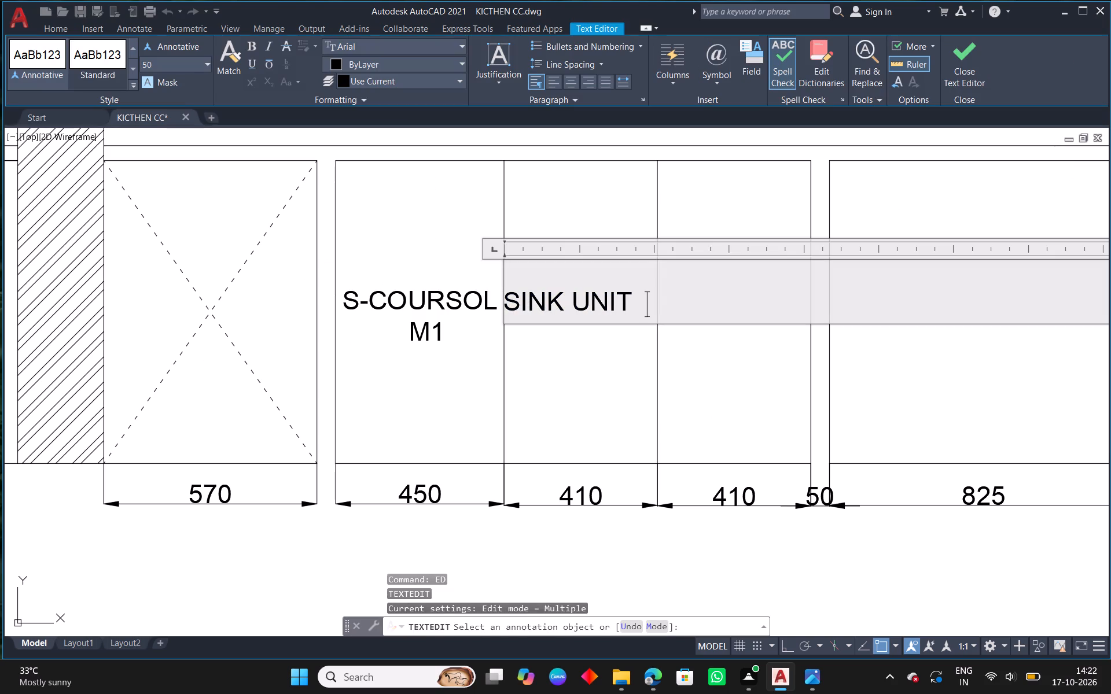
{"action": "key", "text": "Return"}
{"action": "type", "text": "M1"}
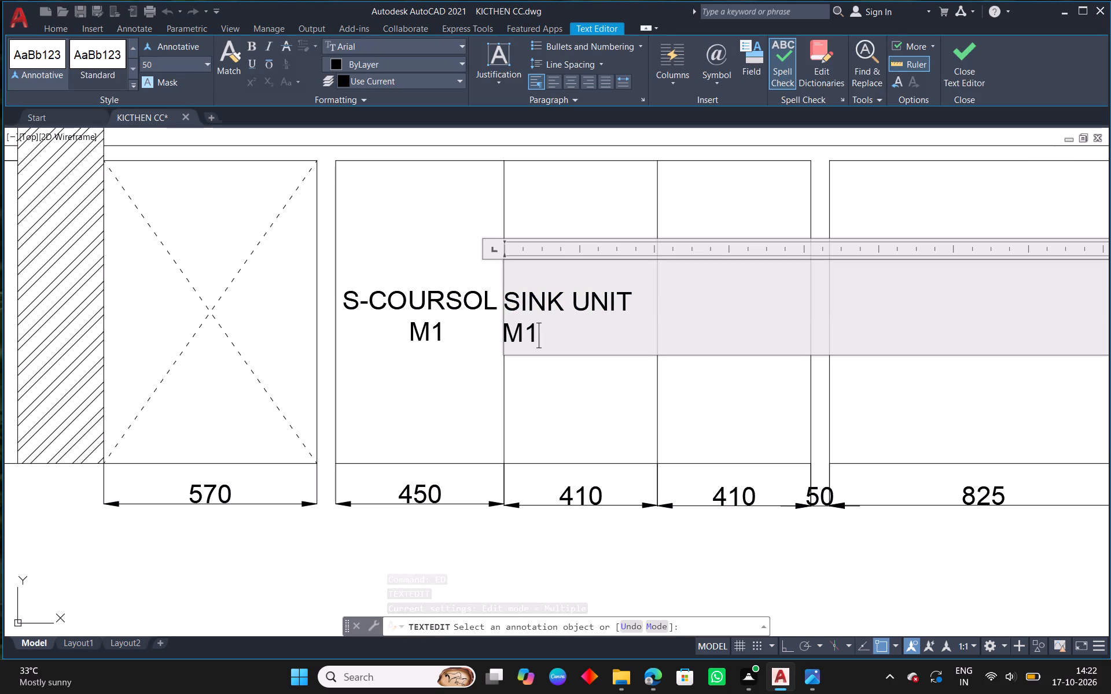
{"action": "left_click", "coordinate": [571, 298]}
{"action": "key", "text": "Return"}
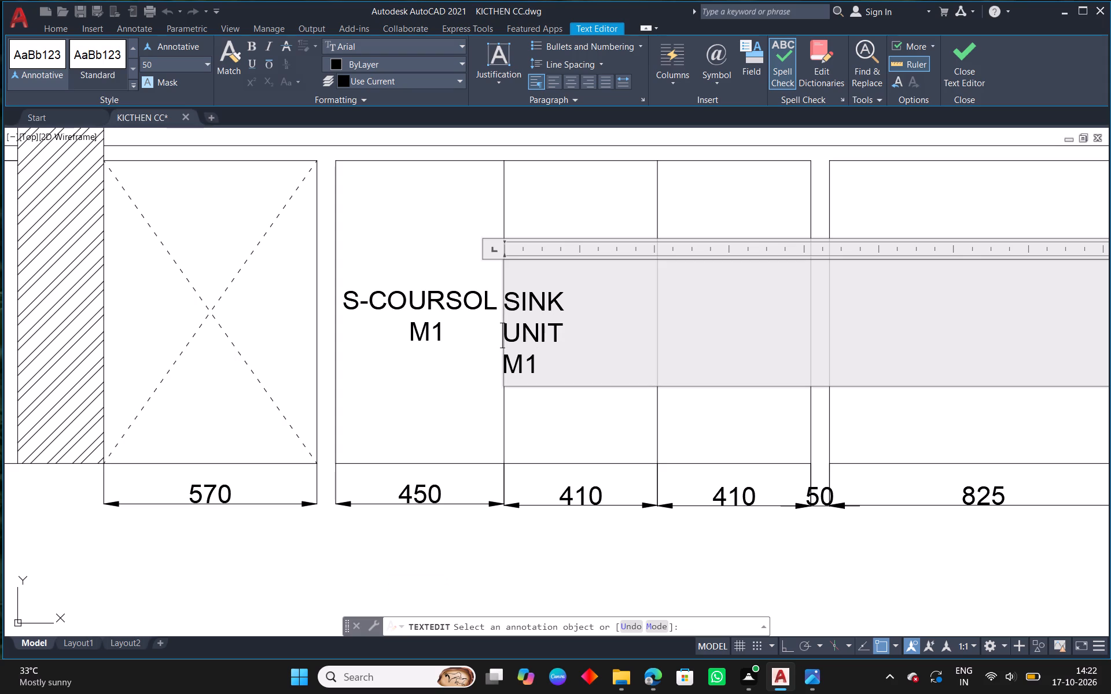
{"action": "left_click", "coordinate": [564, 212]}
{"action": "right_click", "coordinate": [564, 212]}
{"action": "left_click", "coordinate": [598, 227]}
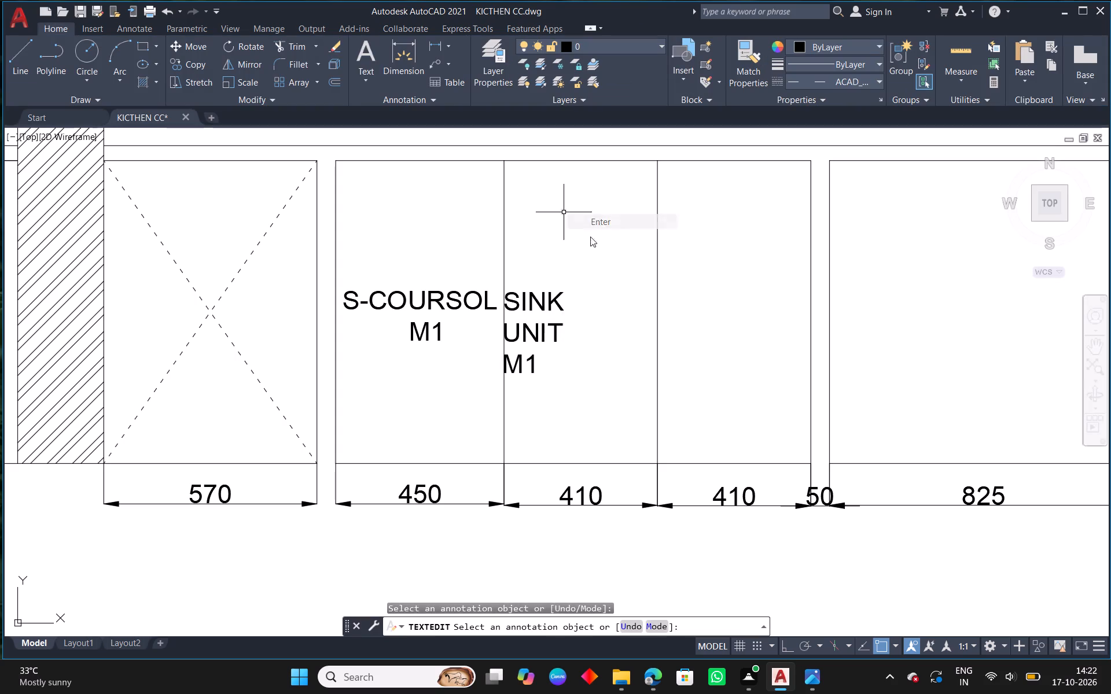
Shift the SINK UNIT M1 label right, clear of the divider line, so it sits inside the first 410-wide base unit.
{"action": "left_click", "coordinate": [529, 303]}
{"action": "scroll", "coordinate": [522, 273], "scroll_direction": "up", "scroll_amount": 1}
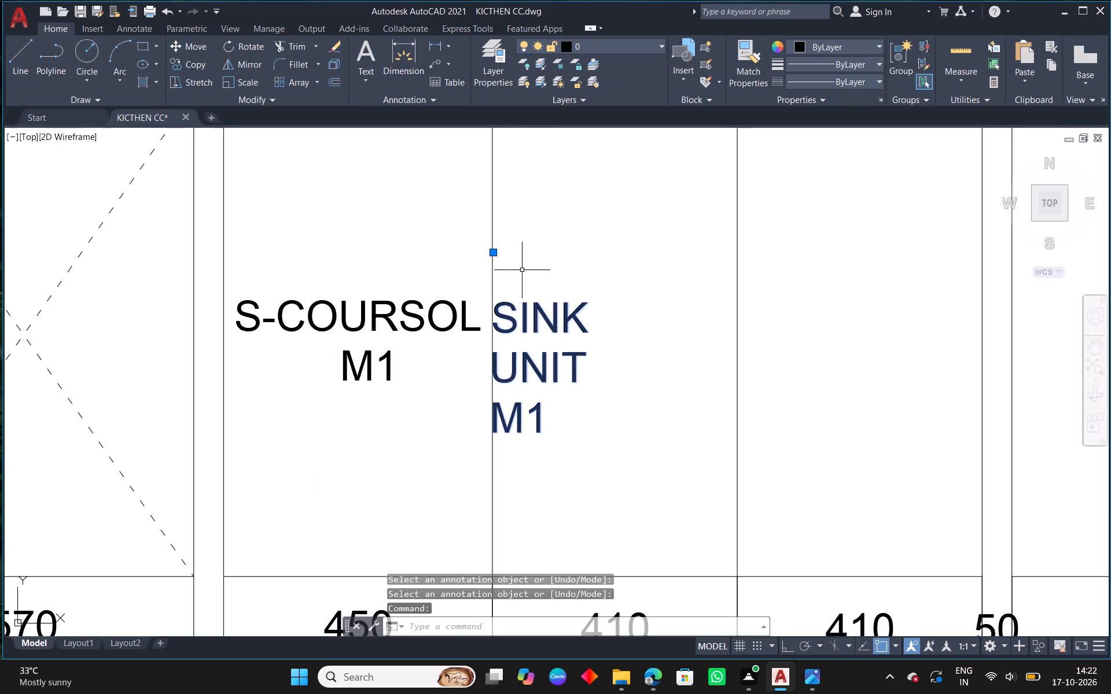
{"action": "left_click", "coordinate": [494, 251]}
{"action": "left_click", "coordinate": [552, 253]}
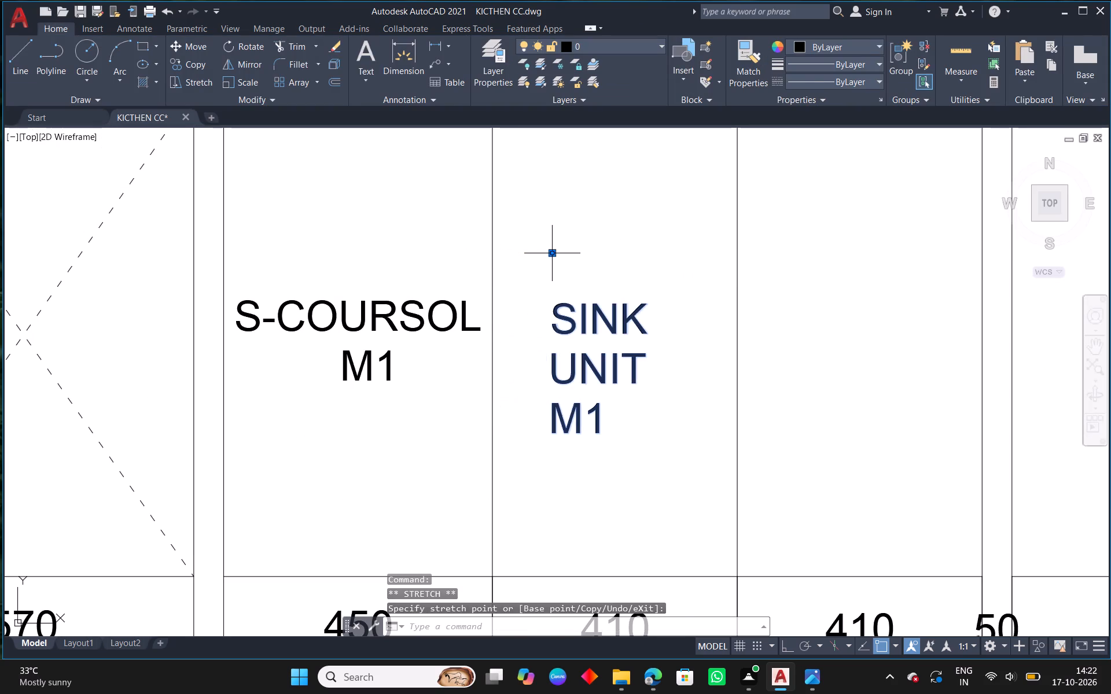
{"action": "key", "text": "Escape"}
{"action": "scroll", "coordinate": [590, 285], "scroll_direction": "down", "scroll_amount": 6}
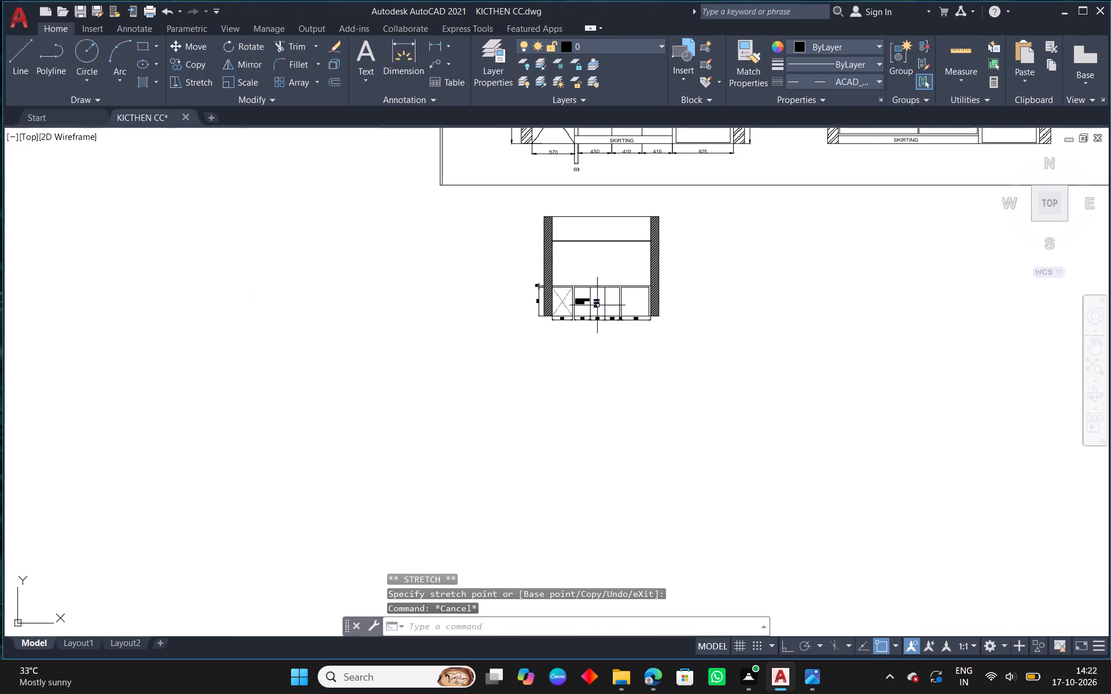
Copy the SINK UNIT M1 label from the first 410-wide base unit into the second 410-wide base unit.
{"action": "middle_click_drag", "start_coordinate": [646, 250], "coordinate": [627, 382]}
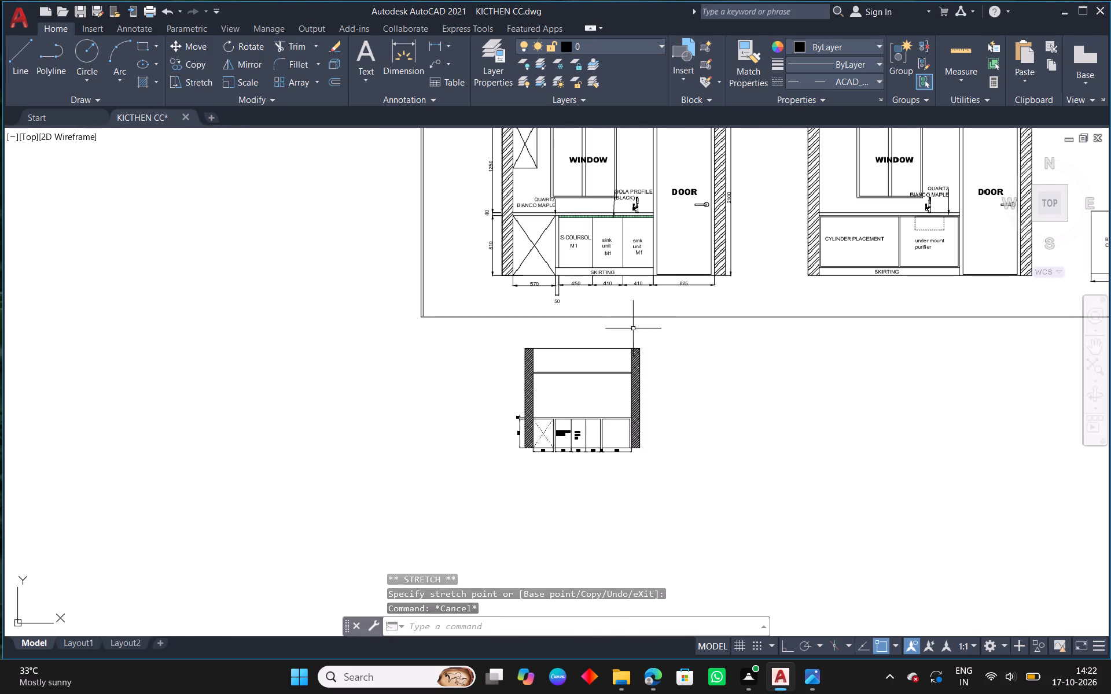
{"action": "scroll", "coordinate": [582, 397], "scroll_direction": "up", "scroll_amount": 1}
{"action": "middle_click_drag", "start_coordinate": [599, 392], "coordinate": [578, 219]}
{"action": "scroll", "coordinate": [559, 282], "scroll_direction": "up", "scroll_amount": 1}
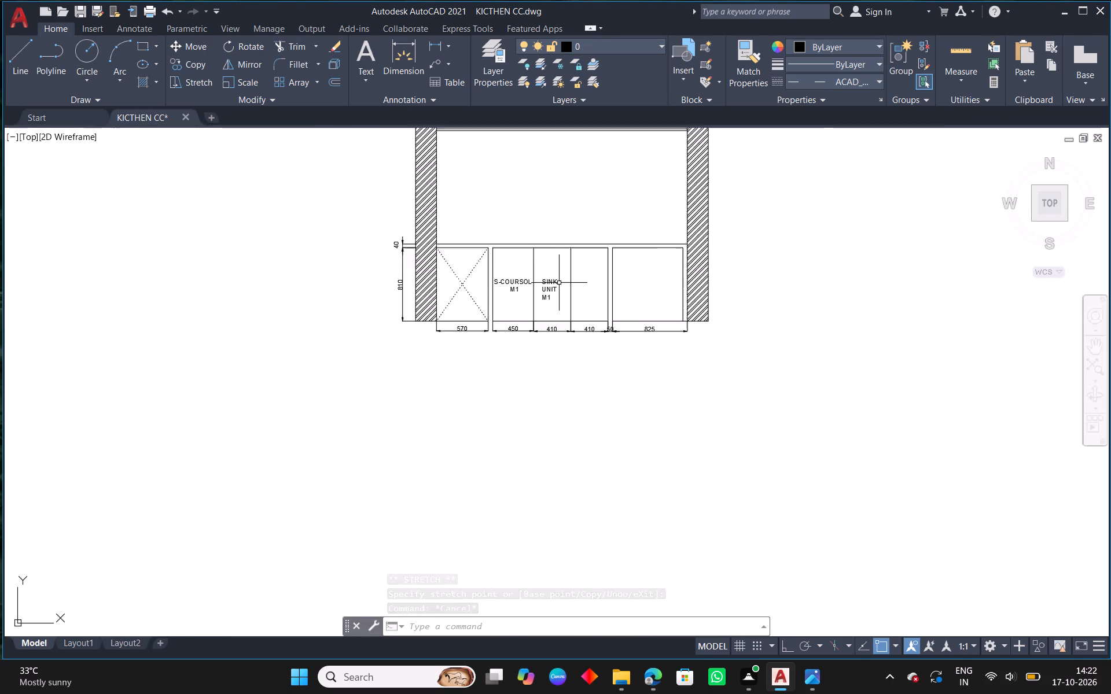
{"action": "scroll", "coordinate": [559, 283], "scroll_direction": "up", "scroll_amount": 1}
{"action": "left_click", "coordinate": [553, 293]}
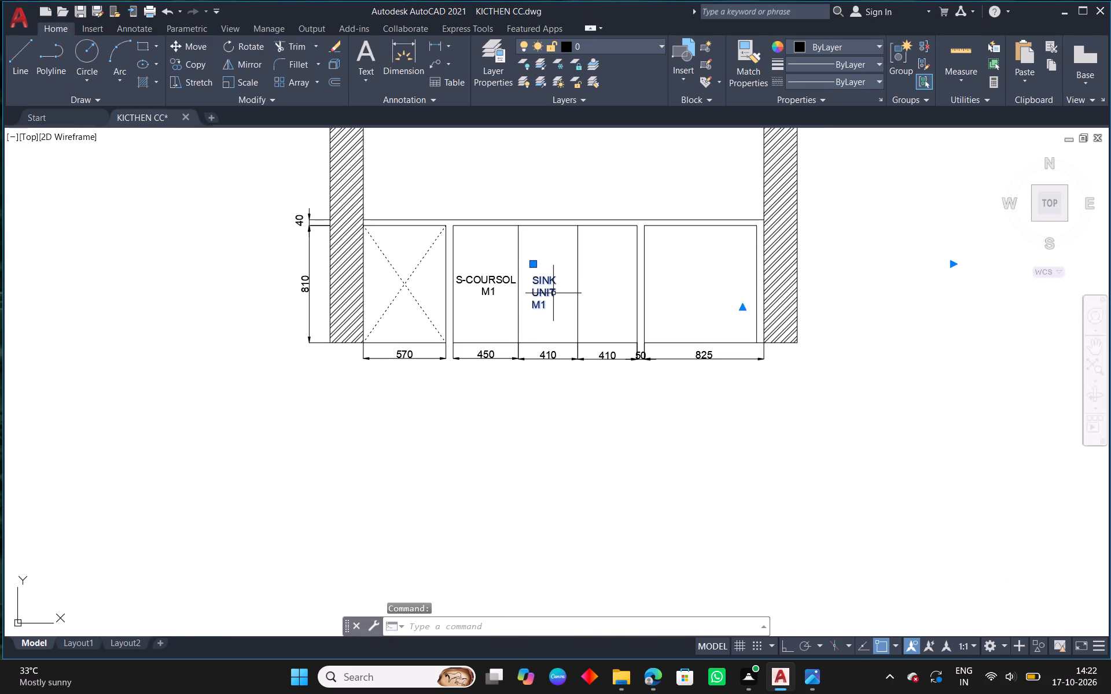
{"action": "left_click", "coordinate": [201, 64]}
{"action": "scroll", "coordinate": [584, 353], "scroll_direction": "up", "scroll_amount": 2}
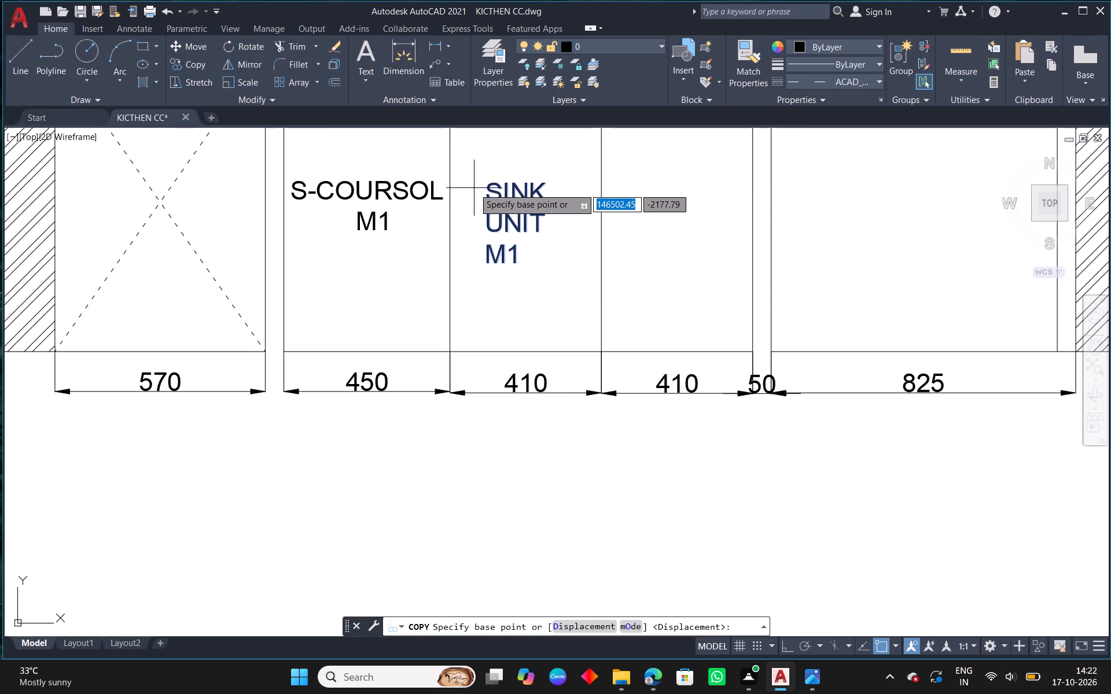
{"action": "left_click", "coordinate": [488, 190]}
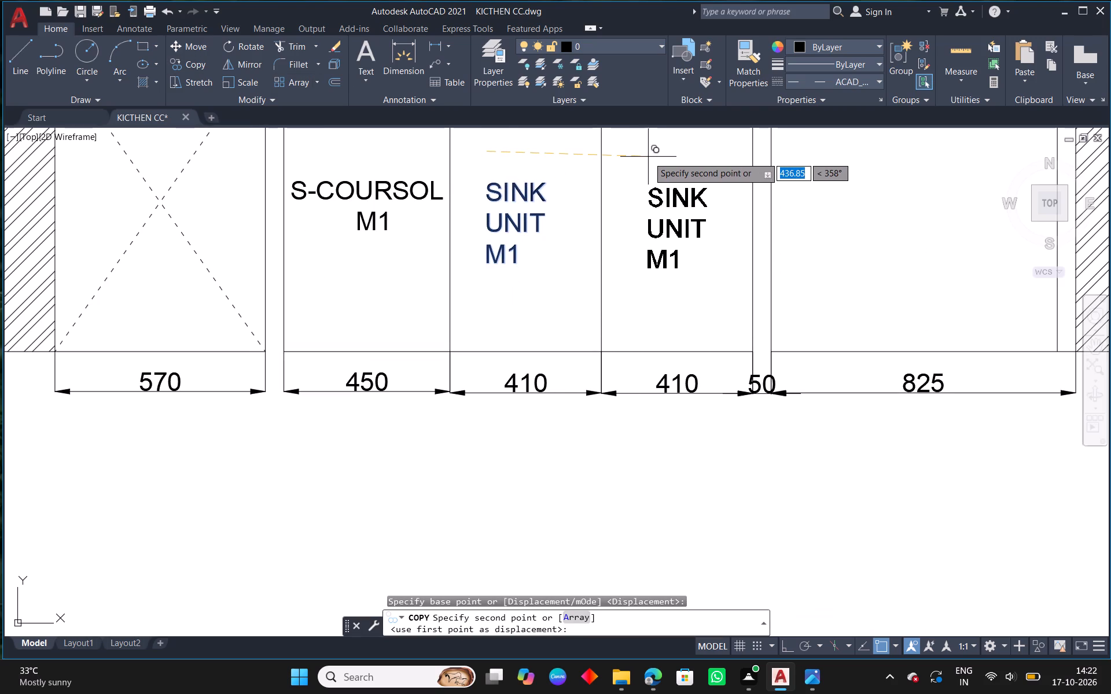
{"action": "left_click", "coordinate": [646, 154]}
{"action": "right_click", "coordinate": [649, 154]}
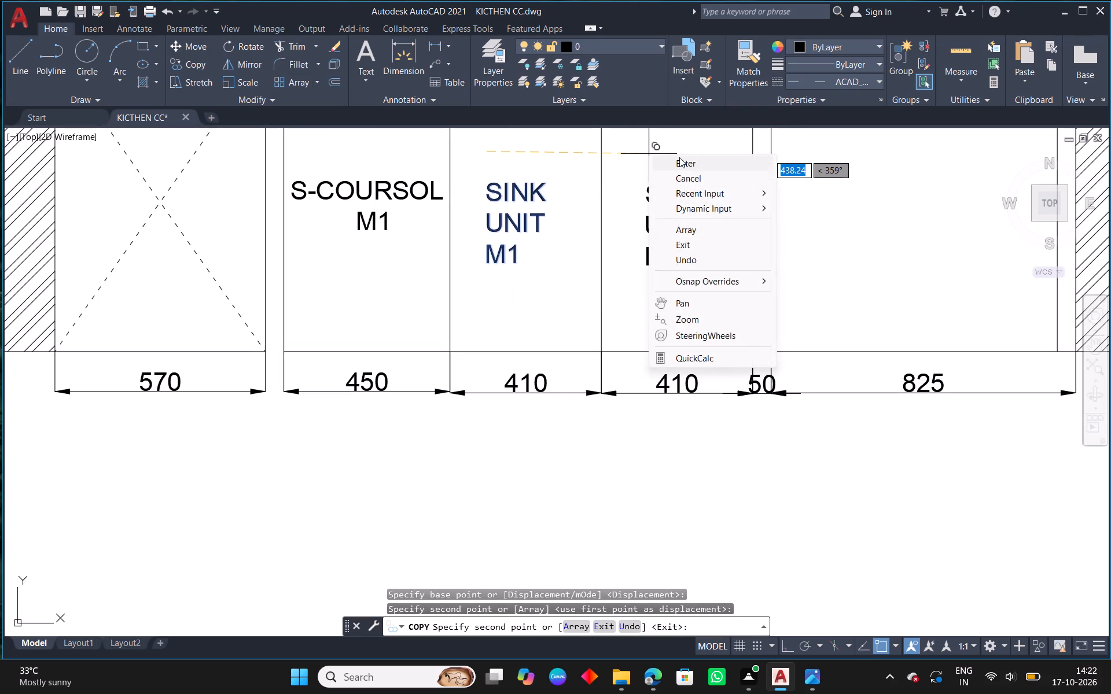
{"action": "left_click", "coordinate": [679, 157]}
{"action": "scroll", "coordinate": [659, 298], "scroll_direction": "down", "scroll_amount": 3}
{"action": "key", "text": "Escape"}
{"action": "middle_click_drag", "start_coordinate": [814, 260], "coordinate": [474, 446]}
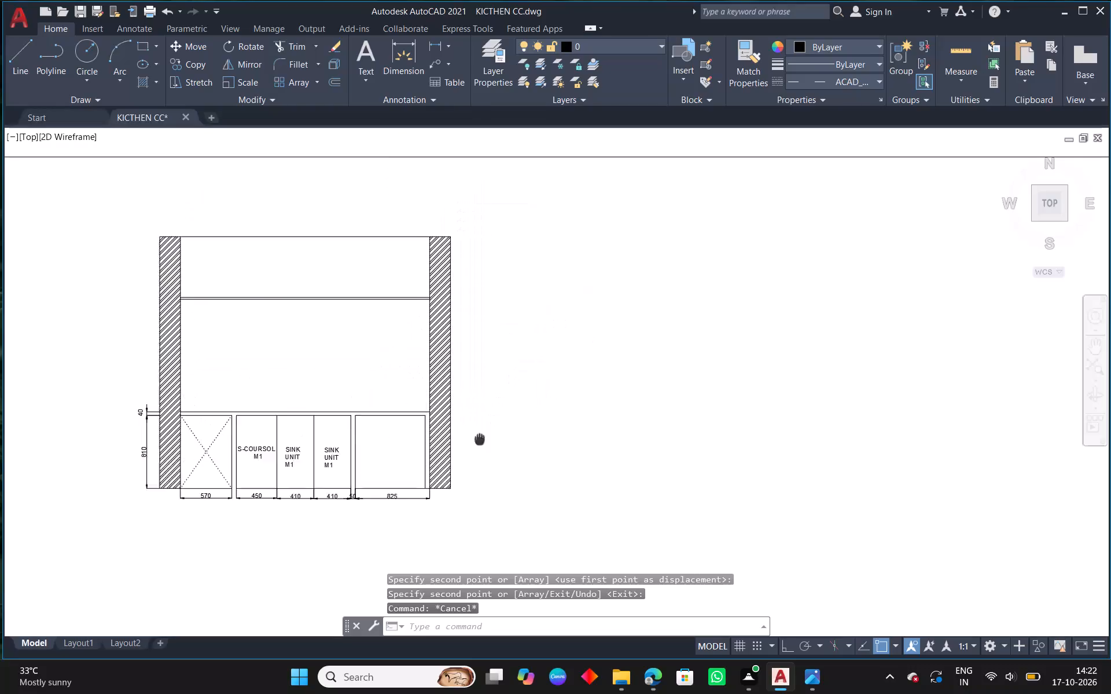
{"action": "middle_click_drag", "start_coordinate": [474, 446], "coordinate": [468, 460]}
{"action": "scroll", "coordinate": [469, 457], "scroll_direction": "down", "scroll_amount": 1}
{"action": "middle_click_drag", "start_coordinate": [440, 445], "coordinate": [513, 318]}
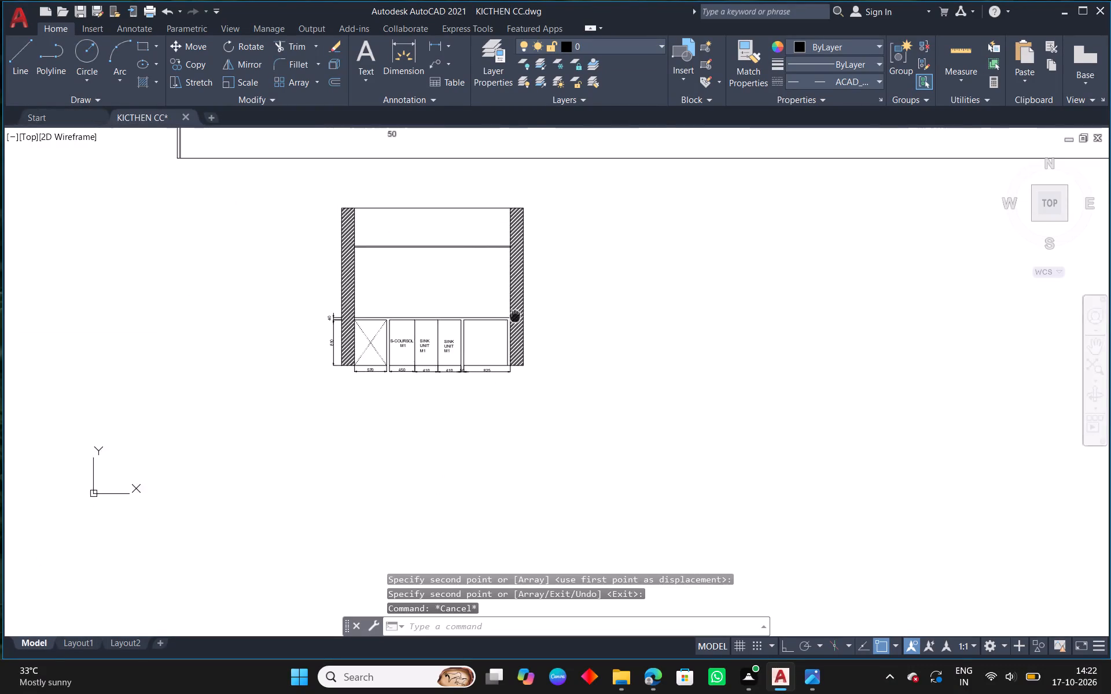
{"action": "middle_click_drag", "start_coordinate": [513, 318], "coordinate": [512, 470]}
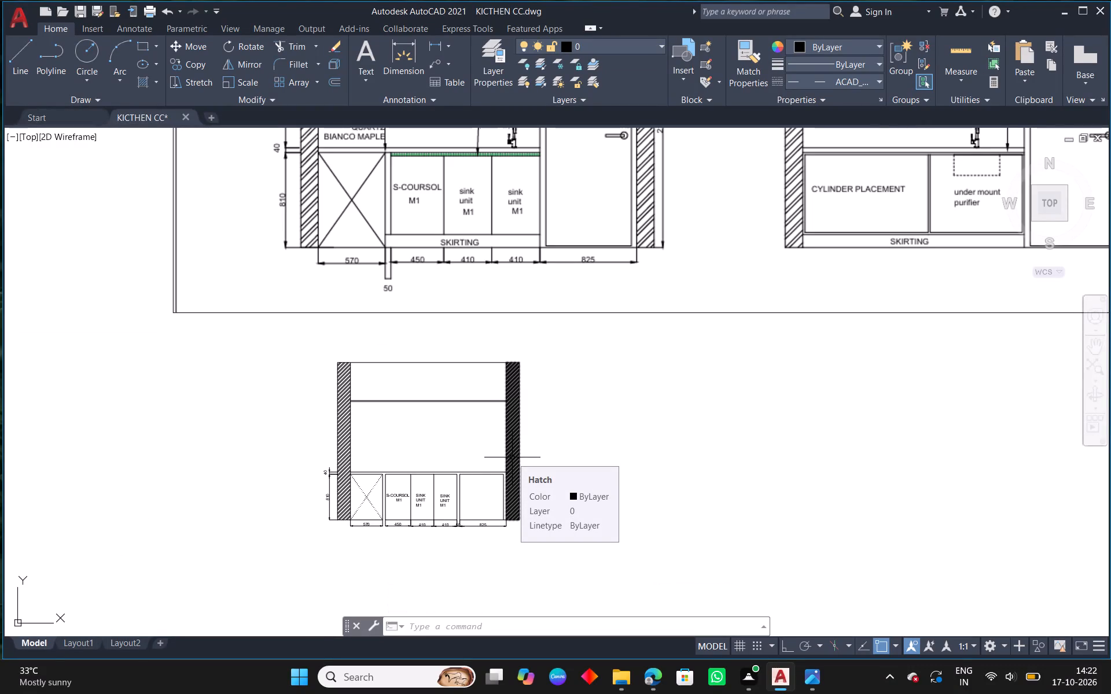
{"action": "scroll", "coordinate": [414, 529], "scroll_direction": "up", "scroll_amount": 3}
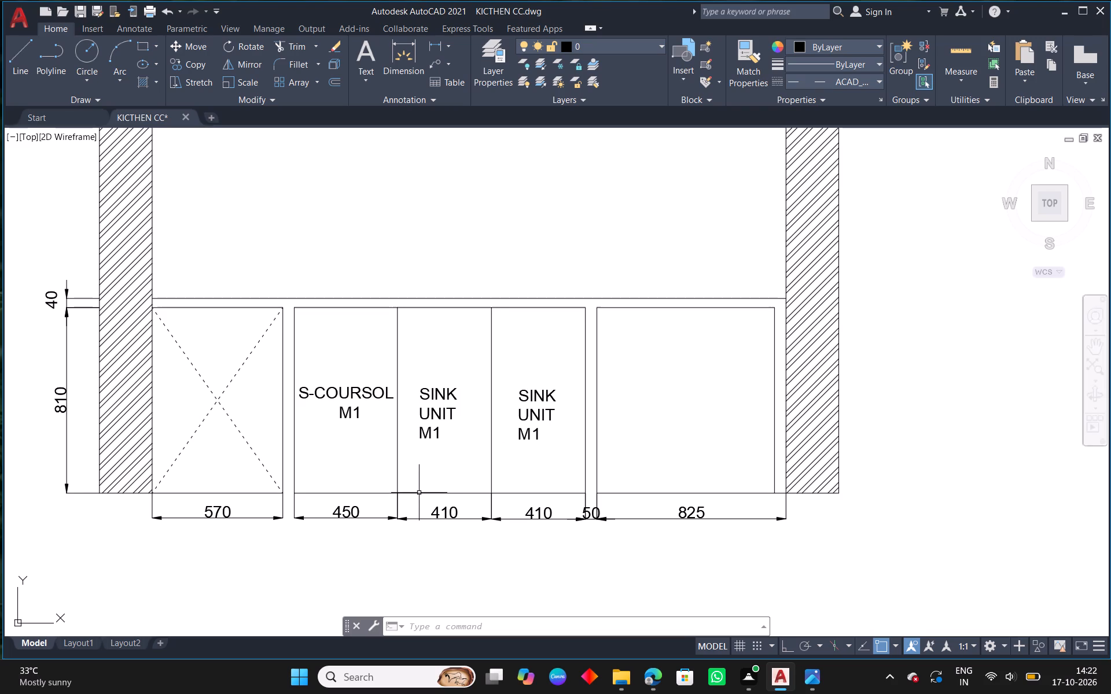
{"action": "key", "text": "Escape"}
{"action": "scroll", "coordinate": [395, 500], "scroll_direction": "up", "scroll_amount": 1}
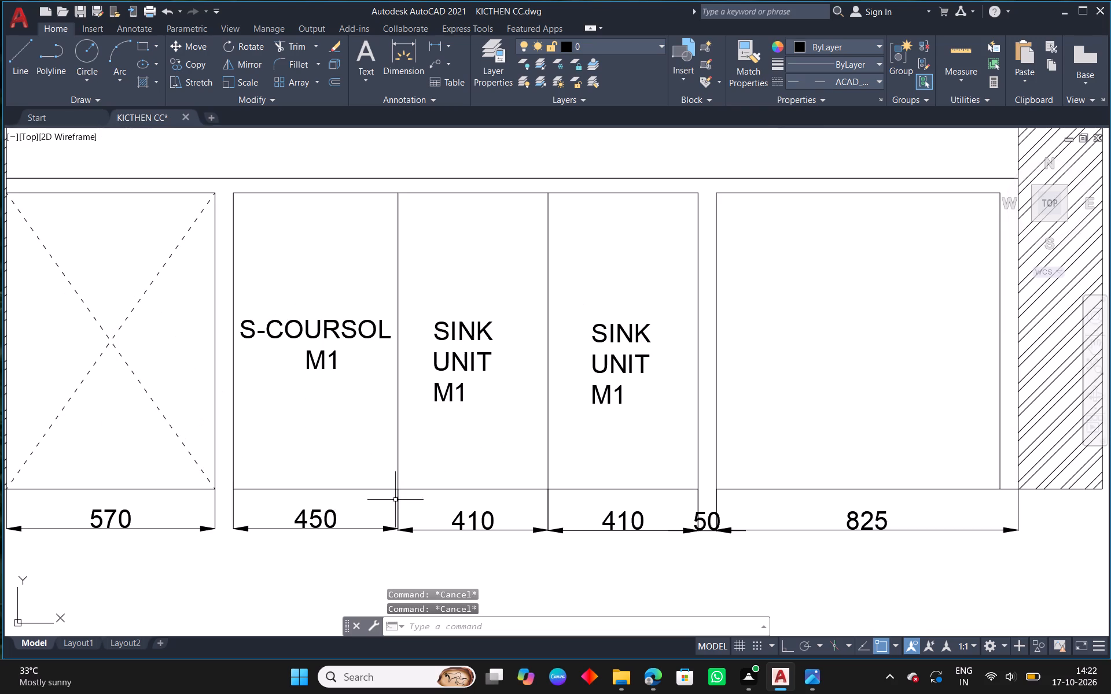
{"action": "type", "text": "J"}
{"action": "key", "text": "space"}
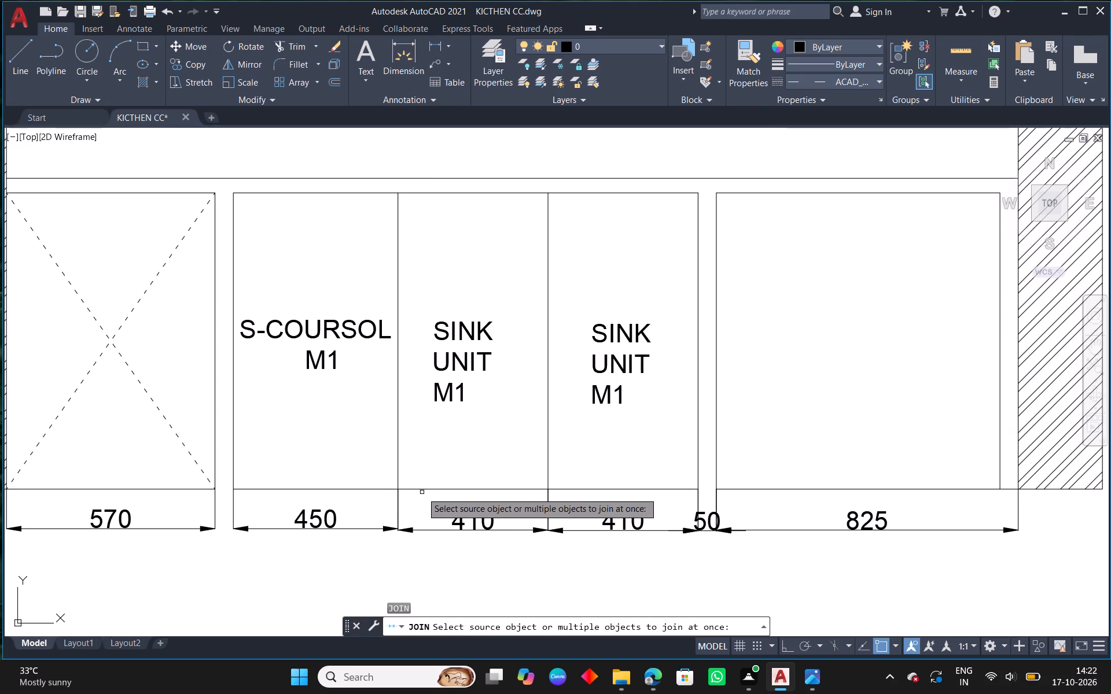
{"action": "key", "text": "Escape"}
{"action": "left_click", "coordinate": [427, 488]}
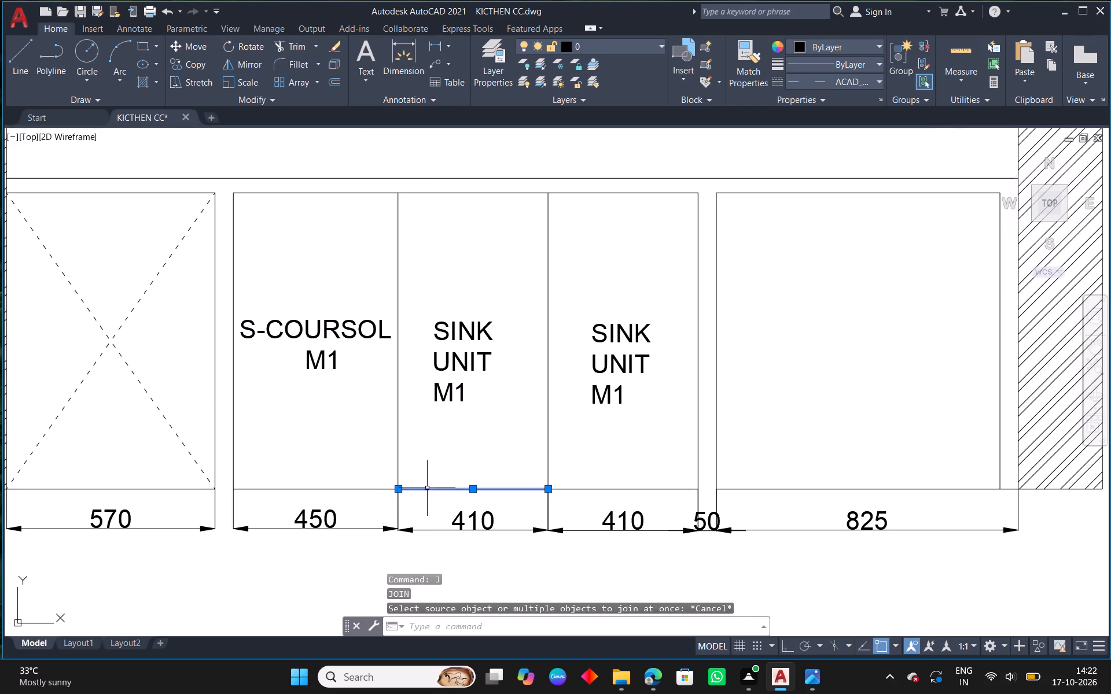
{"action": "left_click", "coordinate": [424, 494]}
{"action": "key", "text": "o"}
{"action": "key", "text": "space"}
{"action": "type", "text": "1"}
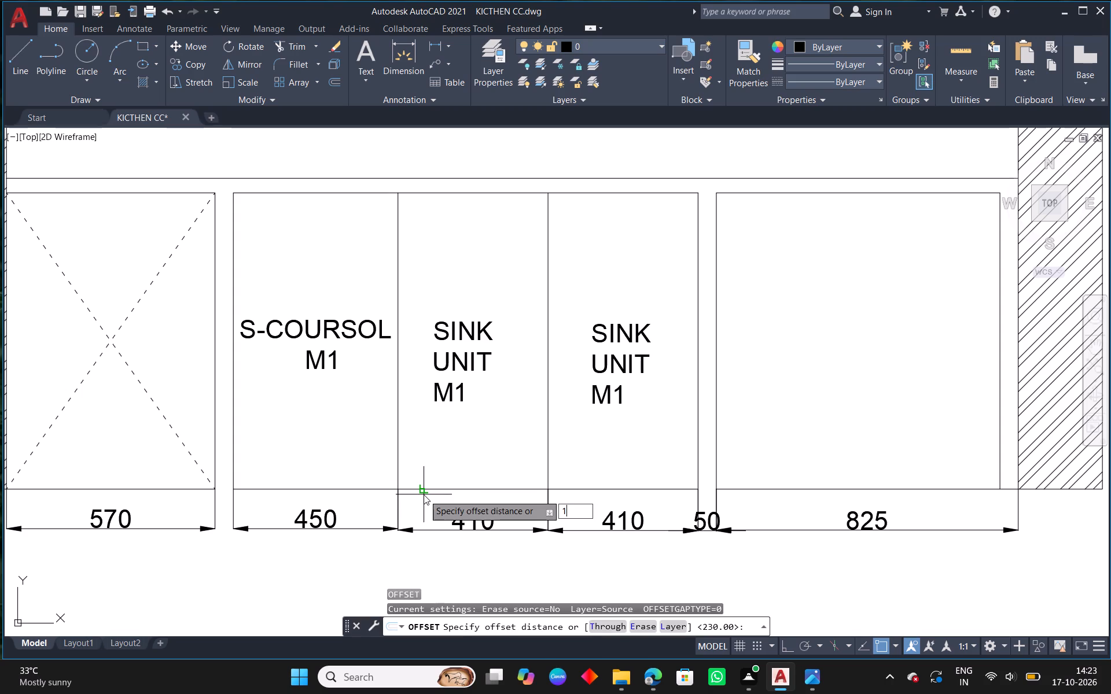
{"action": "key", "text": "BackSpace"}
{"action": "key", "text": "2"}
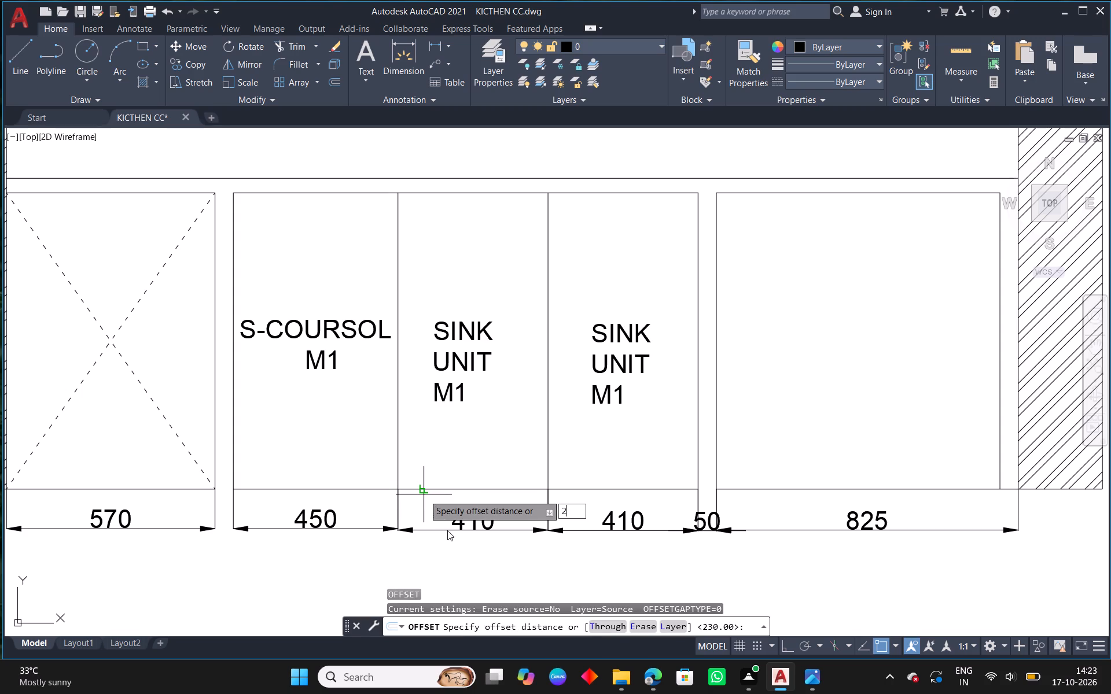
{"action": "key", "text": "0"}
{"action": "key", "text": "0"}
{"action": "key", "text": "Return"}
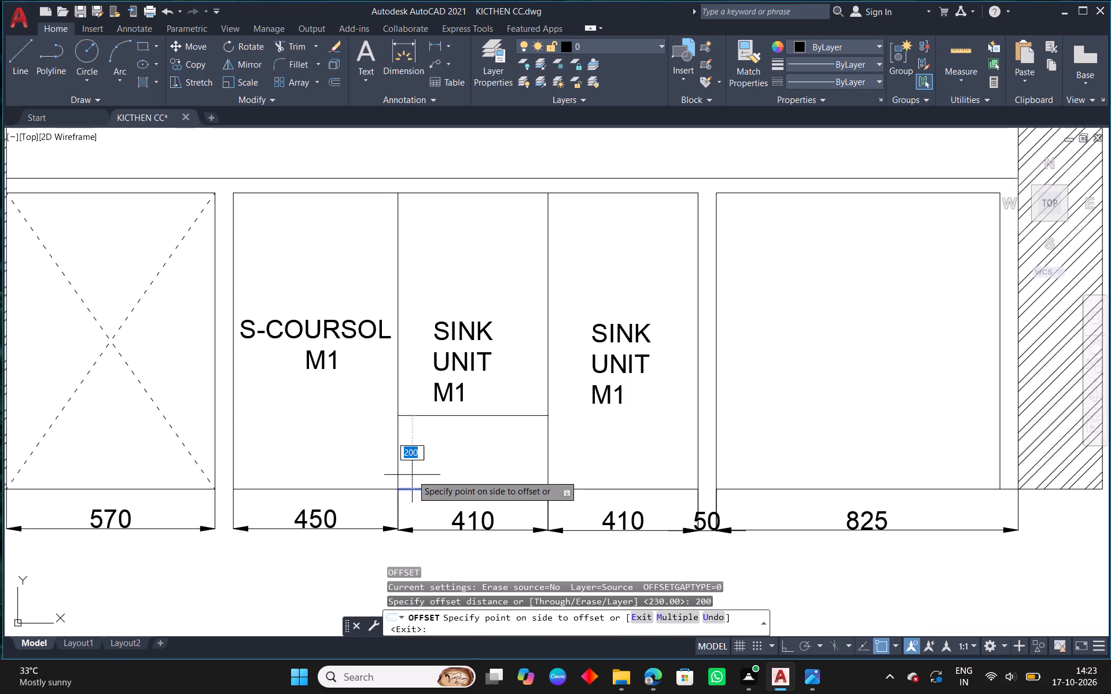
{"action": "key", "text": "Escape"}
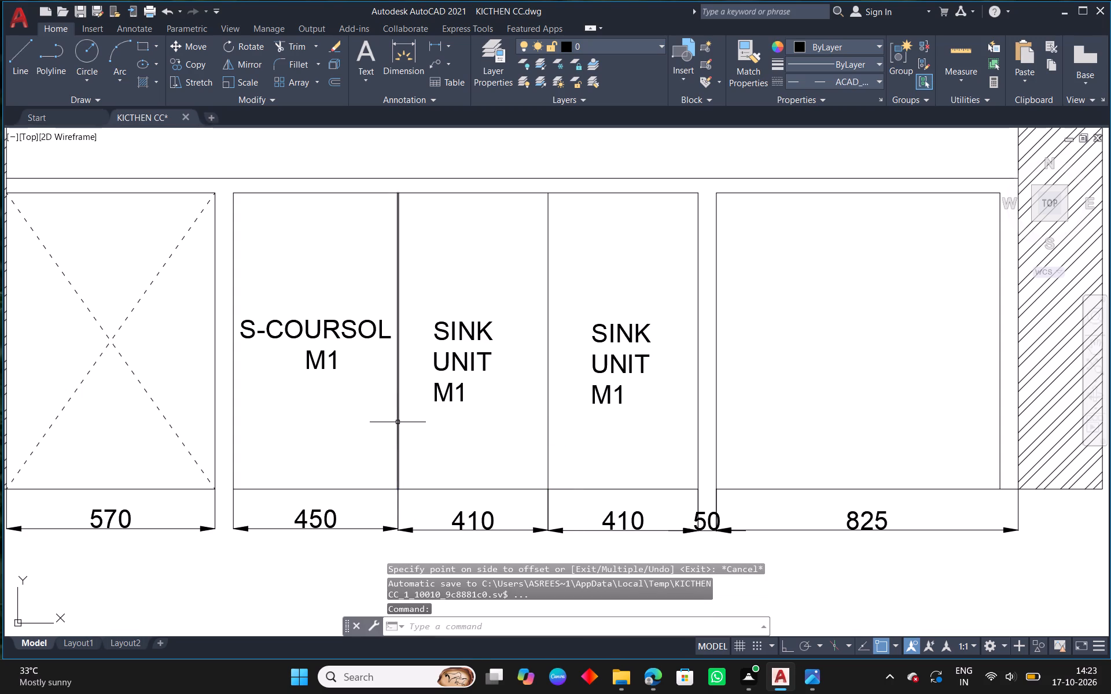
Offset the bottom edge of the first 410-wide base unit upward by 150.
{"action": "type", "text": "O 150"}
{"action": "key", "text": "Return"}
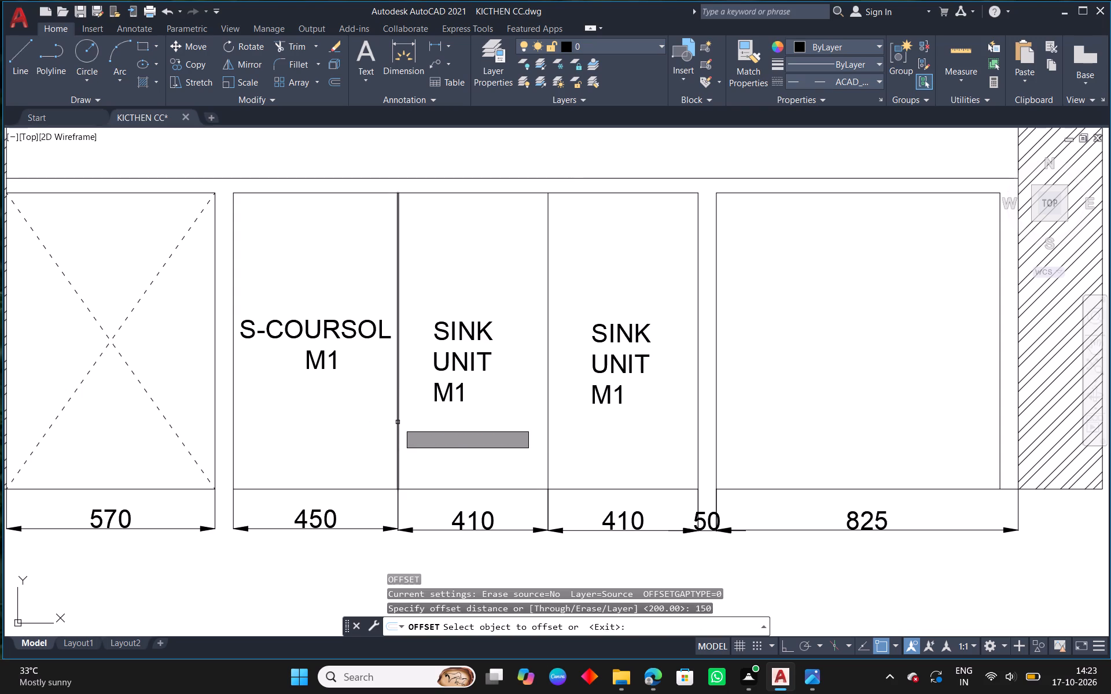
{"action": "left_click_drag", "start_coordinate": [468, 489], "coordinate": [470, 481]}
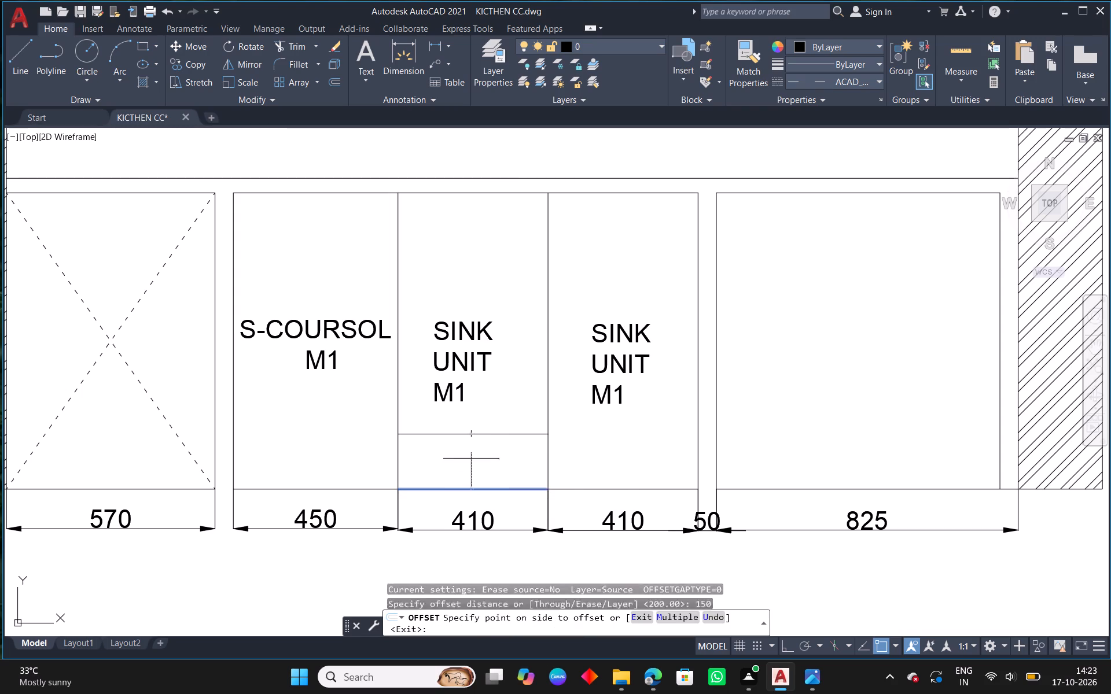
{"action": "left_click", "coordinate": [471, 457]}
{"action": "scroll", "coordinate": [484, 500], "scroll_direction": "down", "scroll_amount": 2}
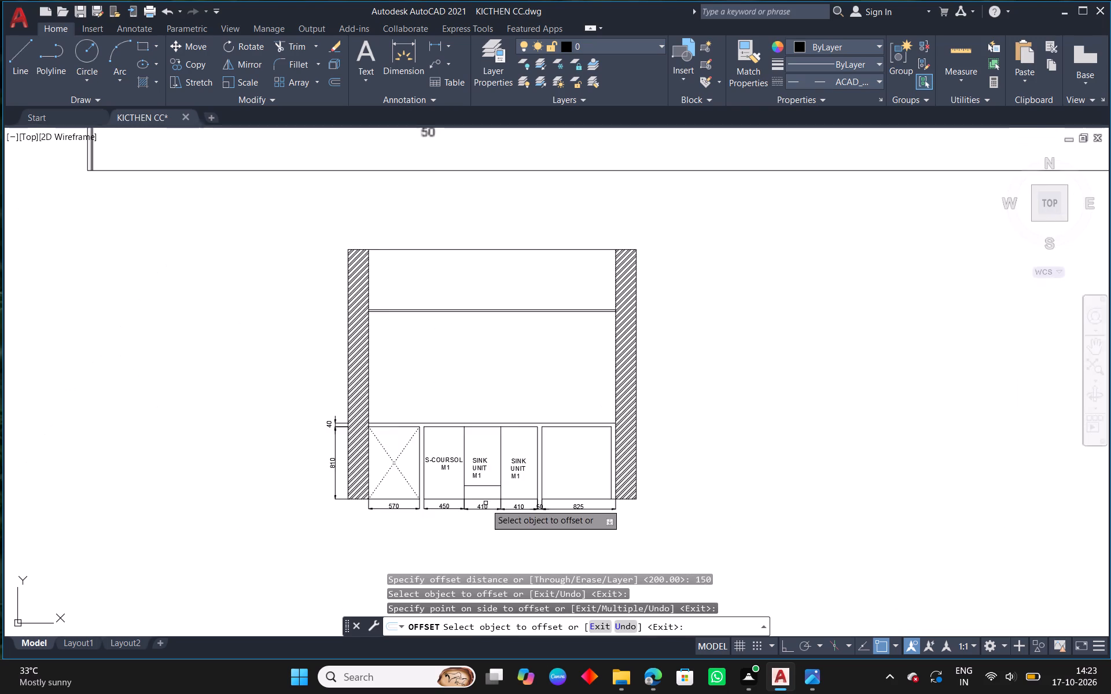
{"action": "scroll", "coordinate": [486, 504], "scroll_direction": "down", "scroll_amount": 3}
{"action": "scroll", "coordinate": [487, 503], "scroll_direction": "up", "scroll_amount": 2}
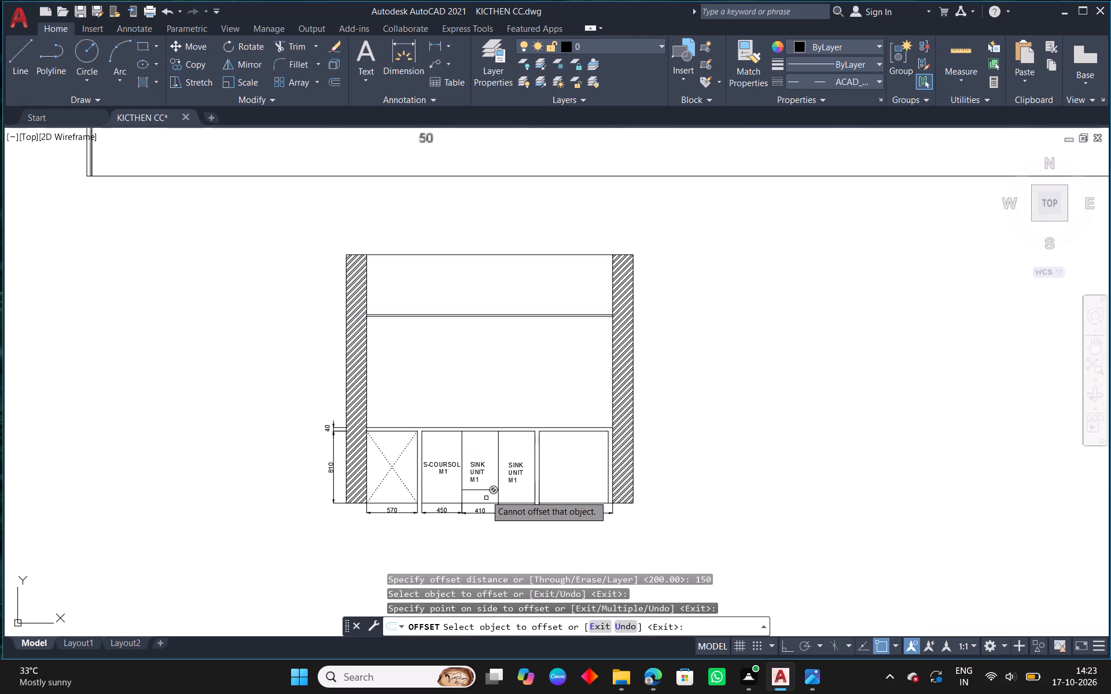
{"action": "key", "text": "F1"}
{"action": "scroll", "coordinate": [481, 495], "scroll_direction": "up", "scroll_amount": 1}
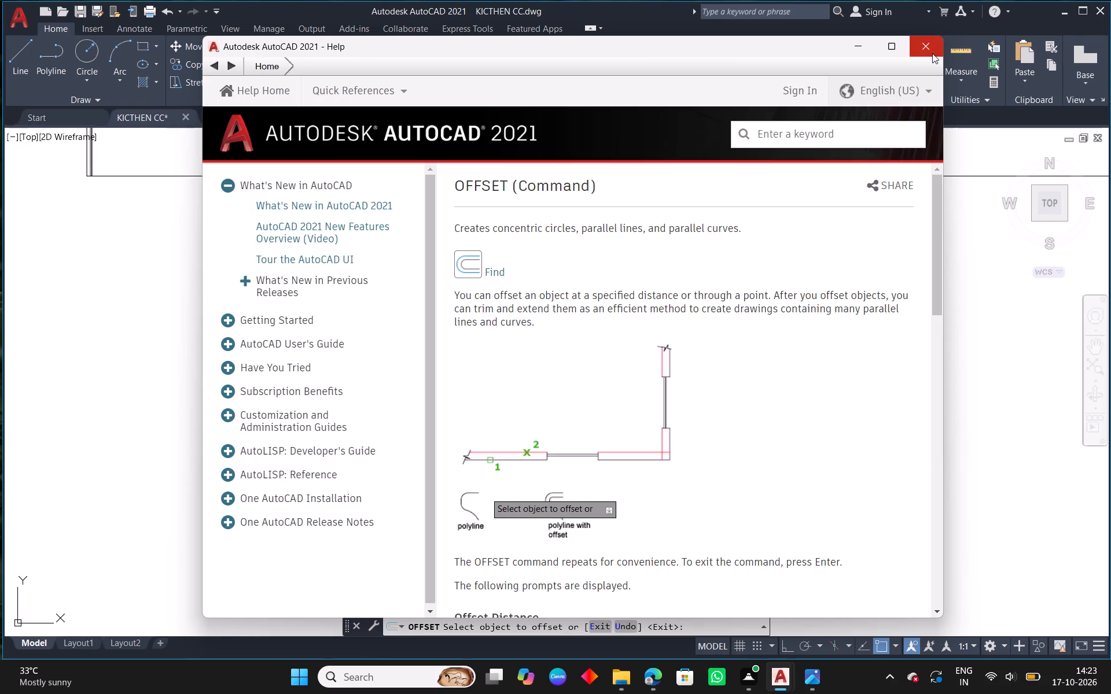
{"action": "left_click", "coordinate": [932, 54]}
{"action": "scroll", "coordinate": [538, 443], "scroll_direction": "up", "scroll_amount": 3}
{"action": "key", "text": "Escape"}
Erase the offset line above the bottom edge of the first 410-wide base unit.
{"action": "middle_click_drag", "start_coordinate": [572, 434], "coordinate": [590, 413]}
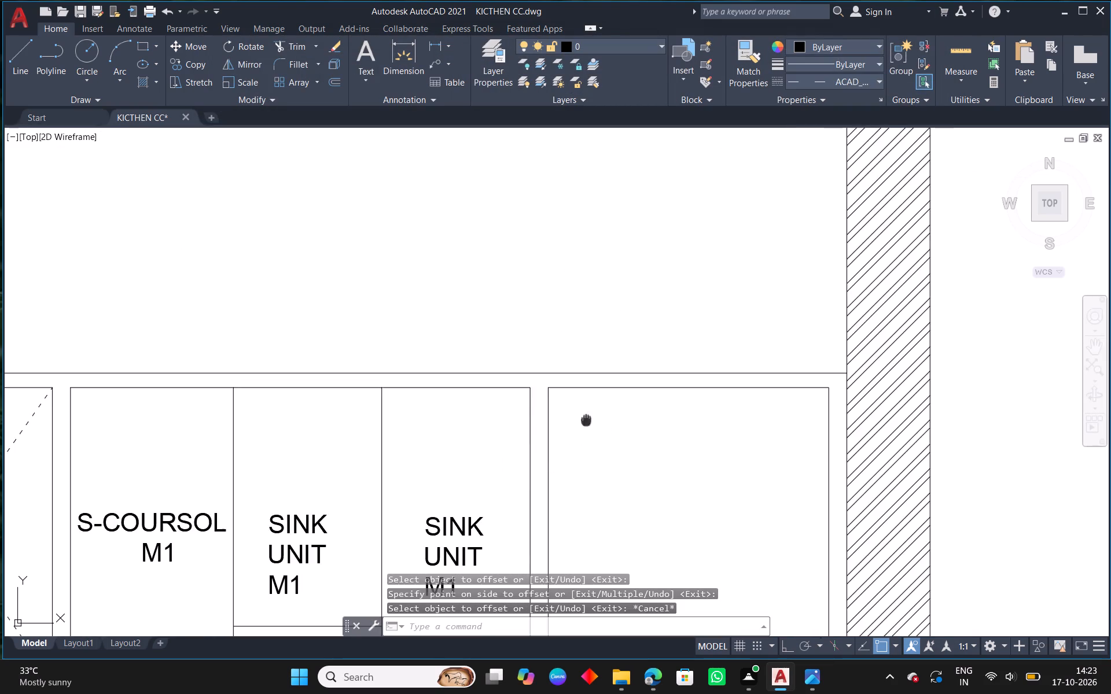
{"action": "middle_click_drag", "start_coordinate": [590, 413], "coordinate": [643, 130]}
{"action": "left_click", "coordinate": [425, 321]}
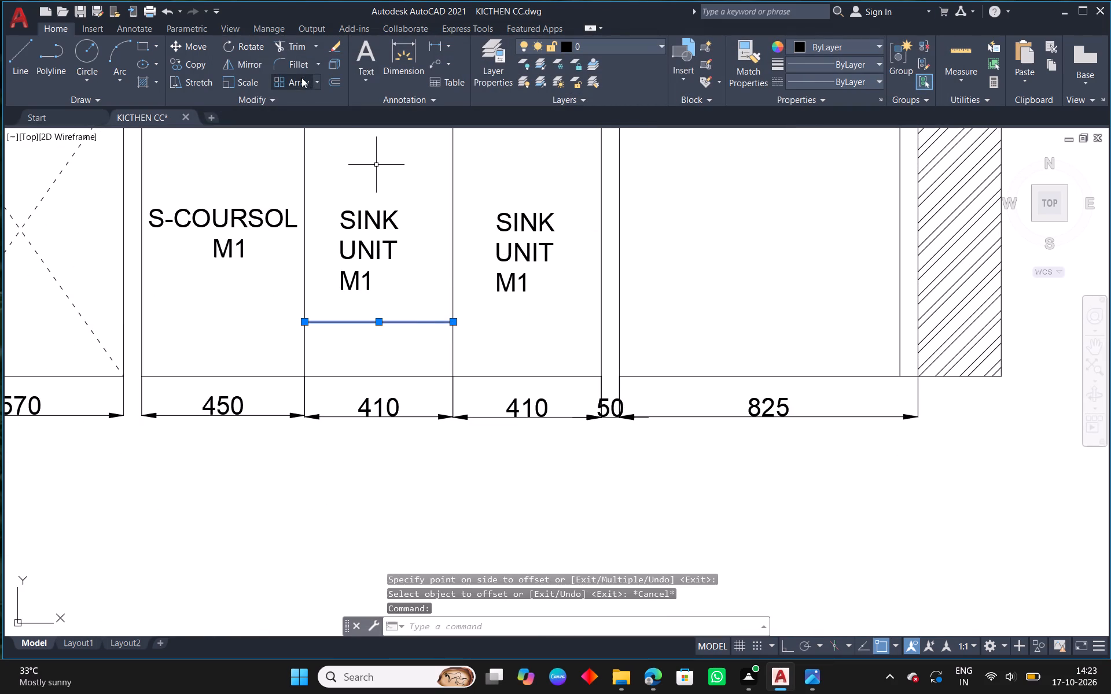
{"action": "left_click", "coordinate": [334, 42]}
Offset the bottom edges of the 450-wide and both 410-wide base units upward by 100 for the skirting line.
{"action": "type", "text": "O"}
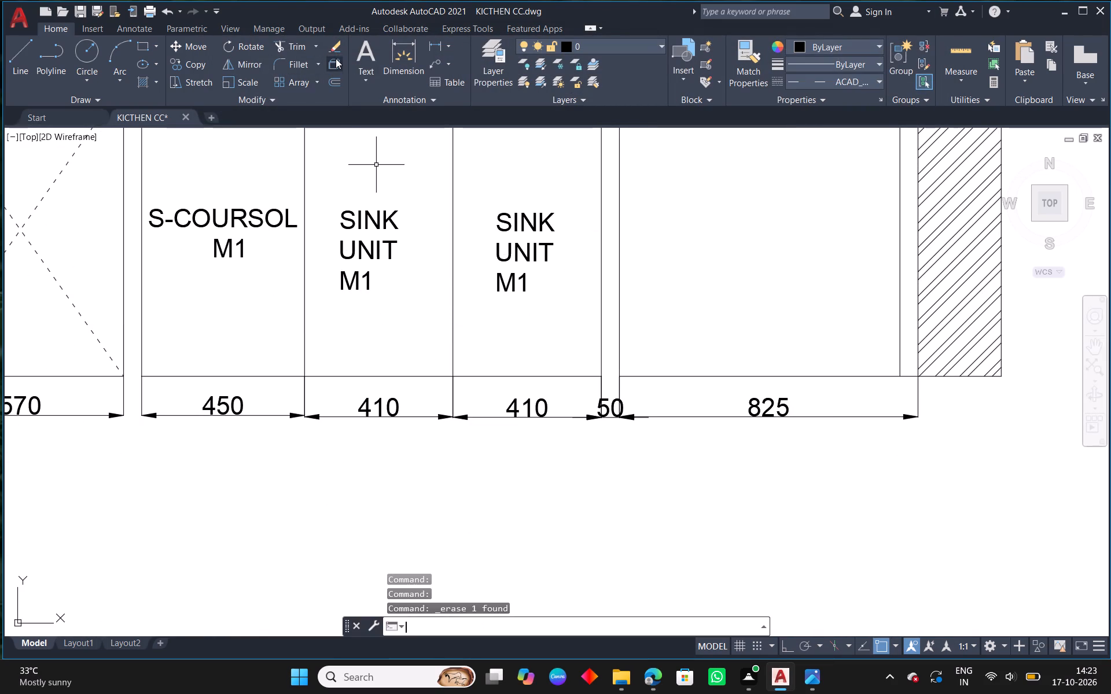
{"action": "key", "text": "space"}
{"action": "type", "text": "100"}
{"action": "key", "text": "Return"}
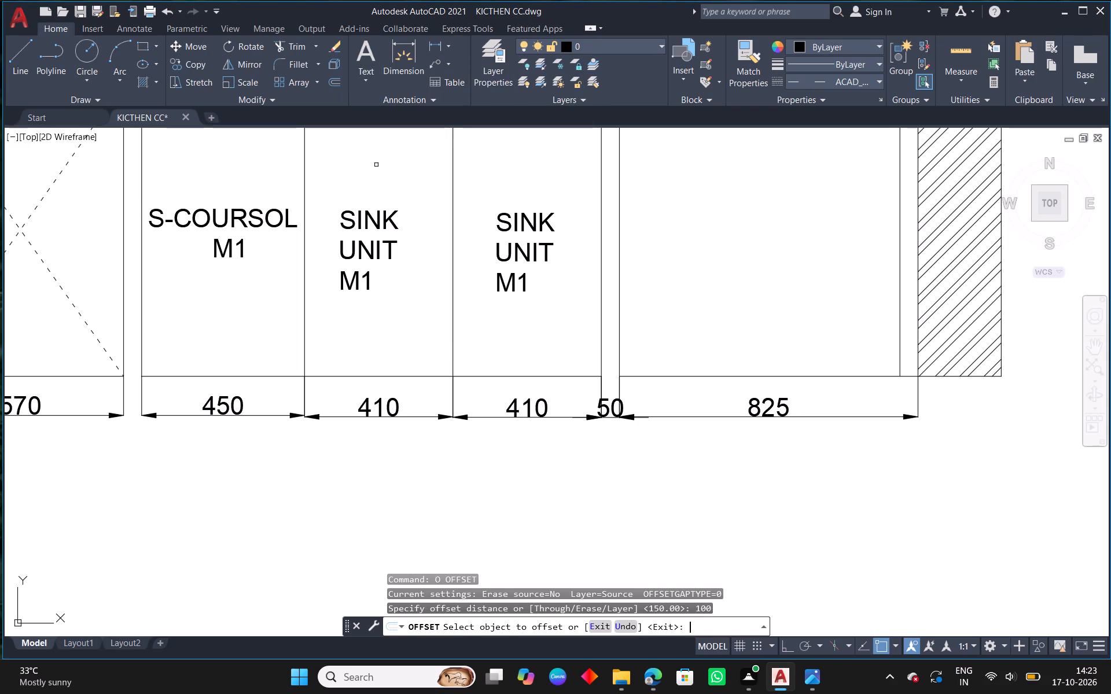
{"action": "left_click", "coordinate": [363, 376]}
{"action": "left_click", "coordinate": [363, 349]}
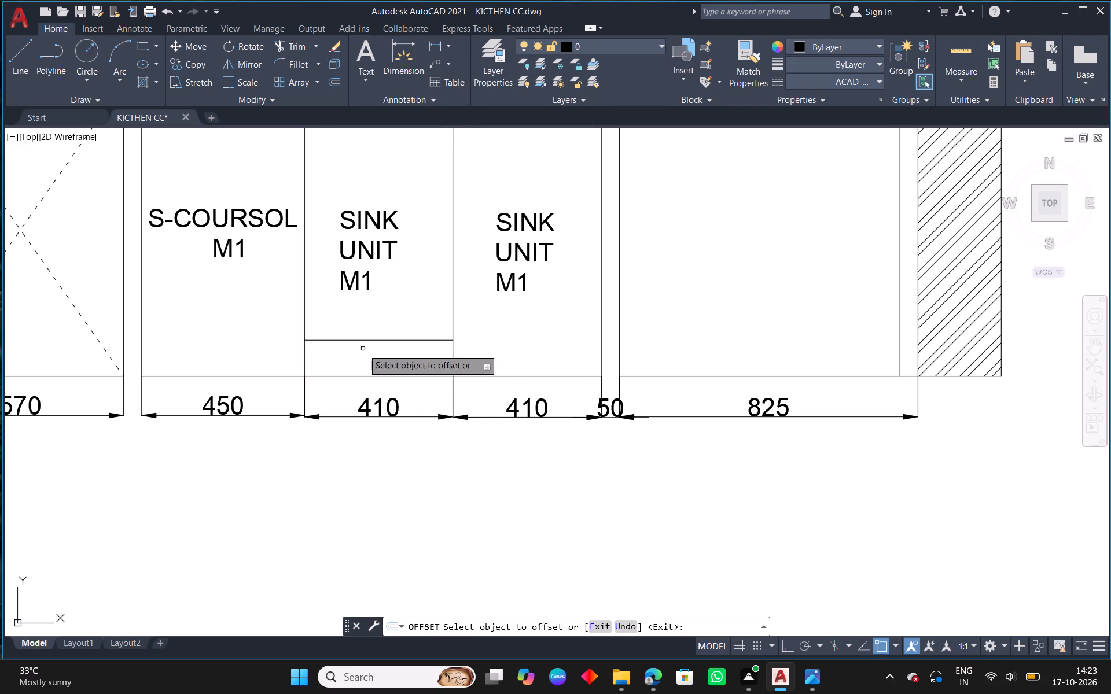
{"action": "left_click", "coordinate": [262, 374]}
{"action": "left_click", "coordinate": [261, 364]}
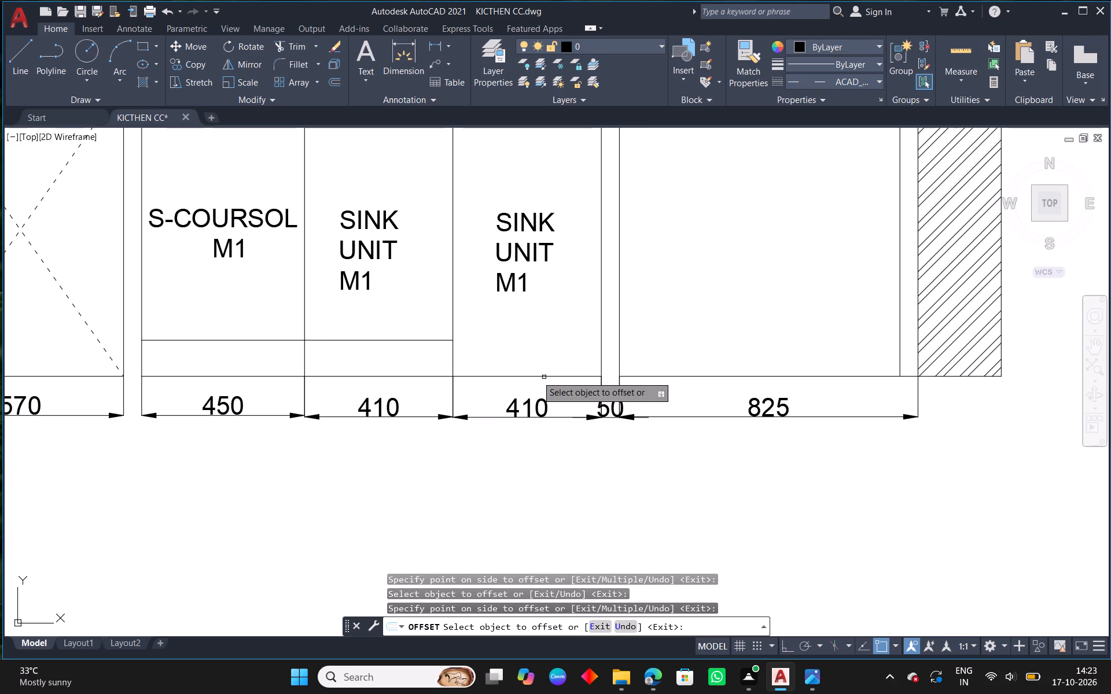
{"action": "left_click", "coordinate": [535, 375]}
{"action": "left_click", "coordinate": [524, 346]}
{"action": "right_click", "coordinate": [494, 305]}
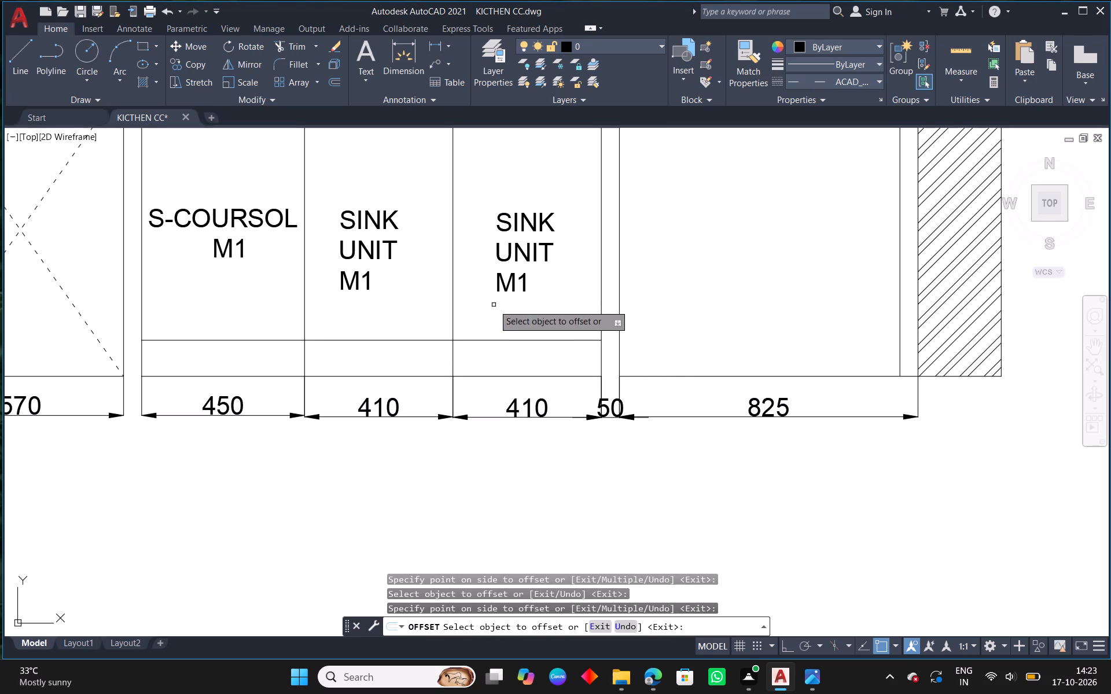
{"action": "left_click", "coordinate": [523, 313]}
Trim the two unit divider lines below the skirting line to leave one continuous skirting strip.
{"action": "left_click", "coordinate": [304, 45]}
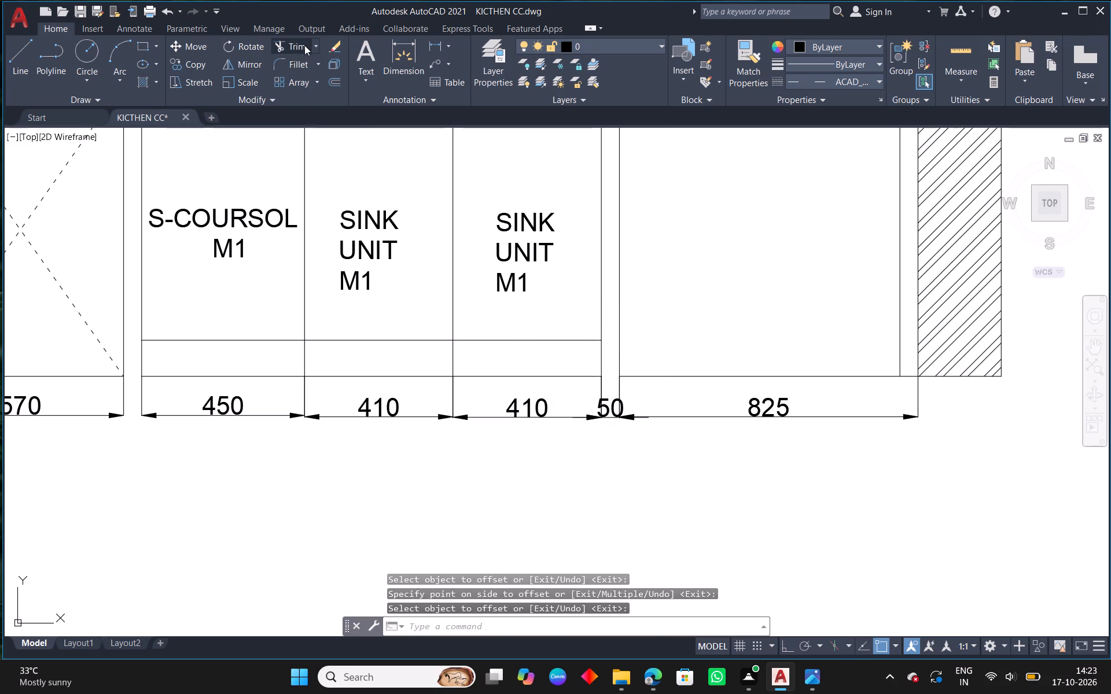
{"action": "left_click_drag", "start_coordinate": [468, 357], "coordinate": [290, 367]}
{"action": "right_click", "coordinate": [293, 364]}
{"action": "left_click", "coordinate": [343, 374]}
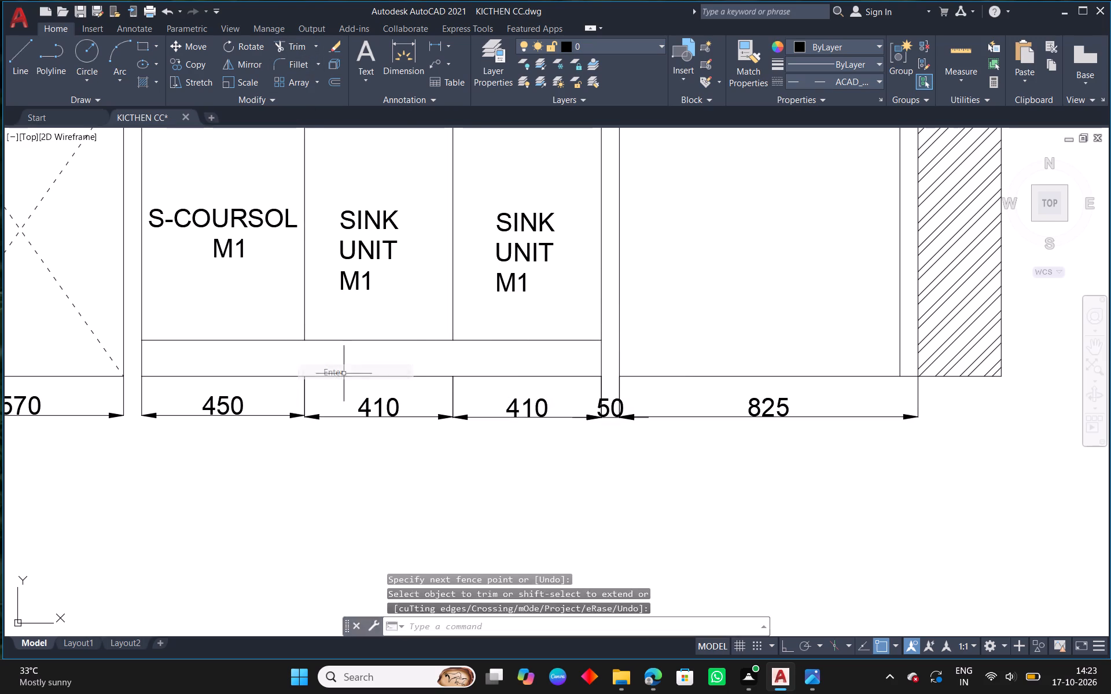
Copy the S-COURSOL M1 label from the 450-wide base unit down onto the skirting strip under the first 410-wide unit.
{"action": "scroll", "coordinate": [412, 335], "scroll_direction": "down", "scroll_amount": 3}
{"action": "scroll", "coordinate": [425, 342], "scroll_direction": "up", "scroll_amount": 2}
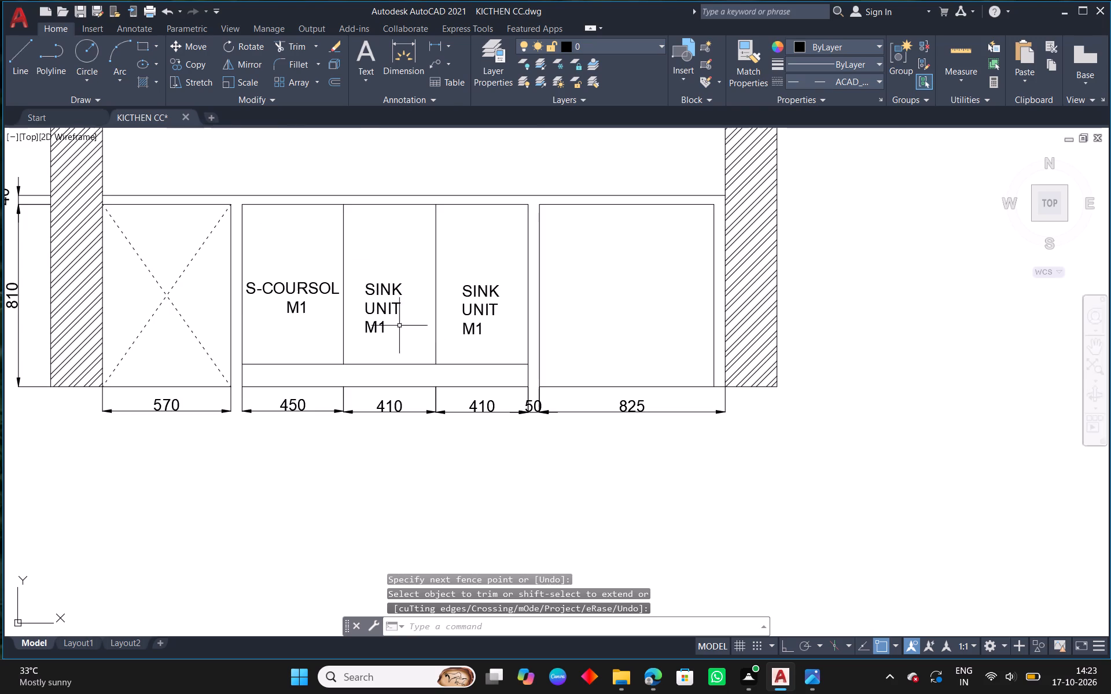
{"action": "scroll", "coordinate": [267, 286], "scroll_direction": "up", "scroll_amount": 1}
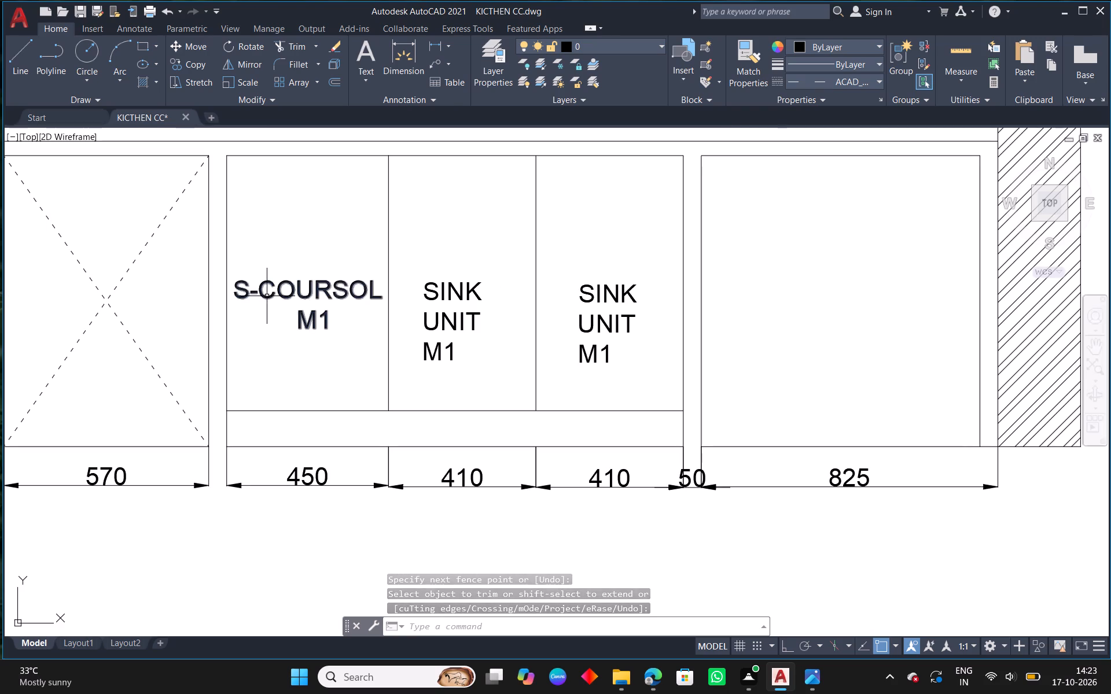
{"action": "left_click", "coordinate": [267, 296]}
{"action": "key", "text": "c"}
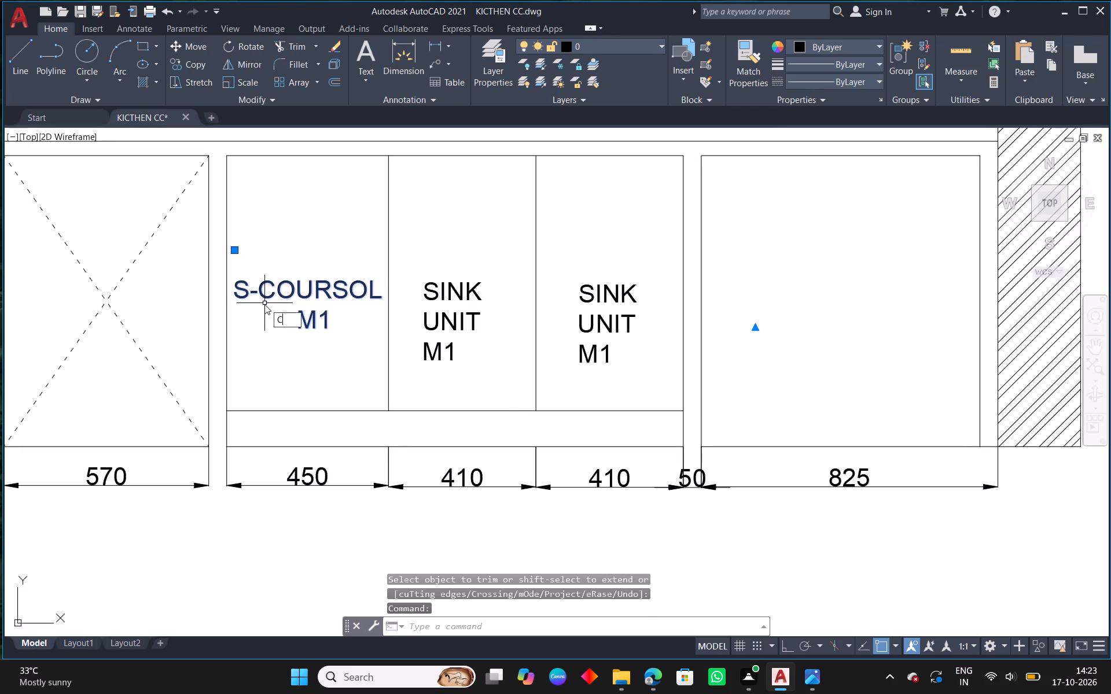
{"action": "type", "text": "O"}
{"action": "key", "text": "space"}
{"action": "left_click_drag", "start_coordinate": [263, 305], "coordinate": [266, 311]}
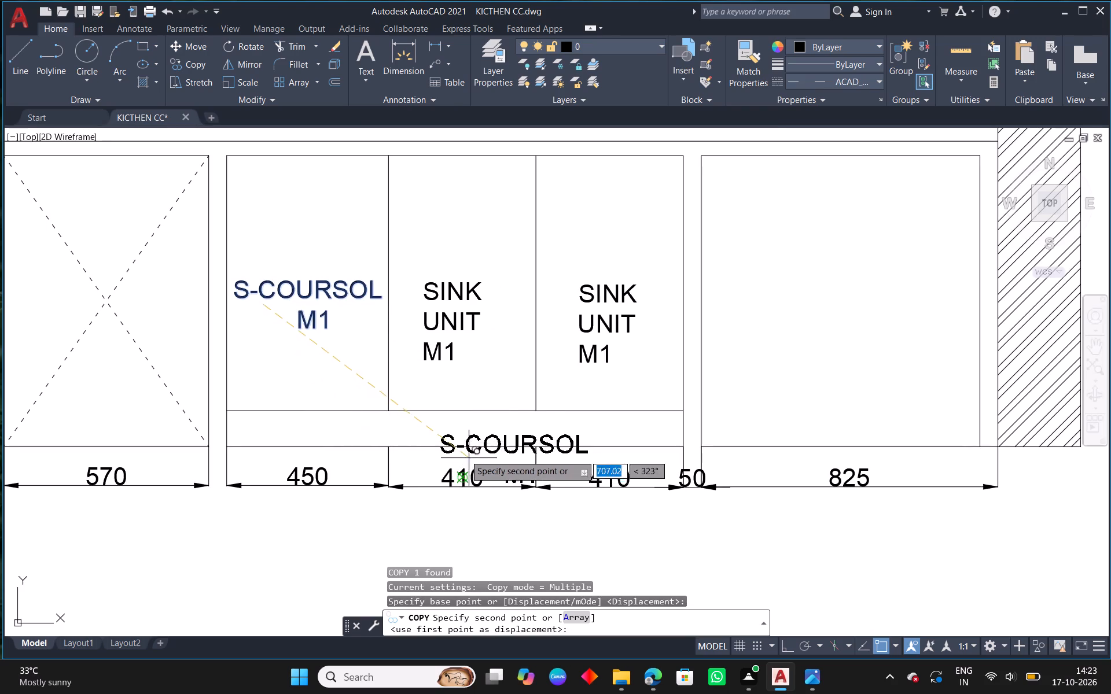
{"action": "scroll", "coordinate": [454, 444], "scroll_direction": "up", "scroll_amount": 2}
{"action": "left_click", "coordinate": [410, 438]}
{"action": "key", "text": "Escape"}
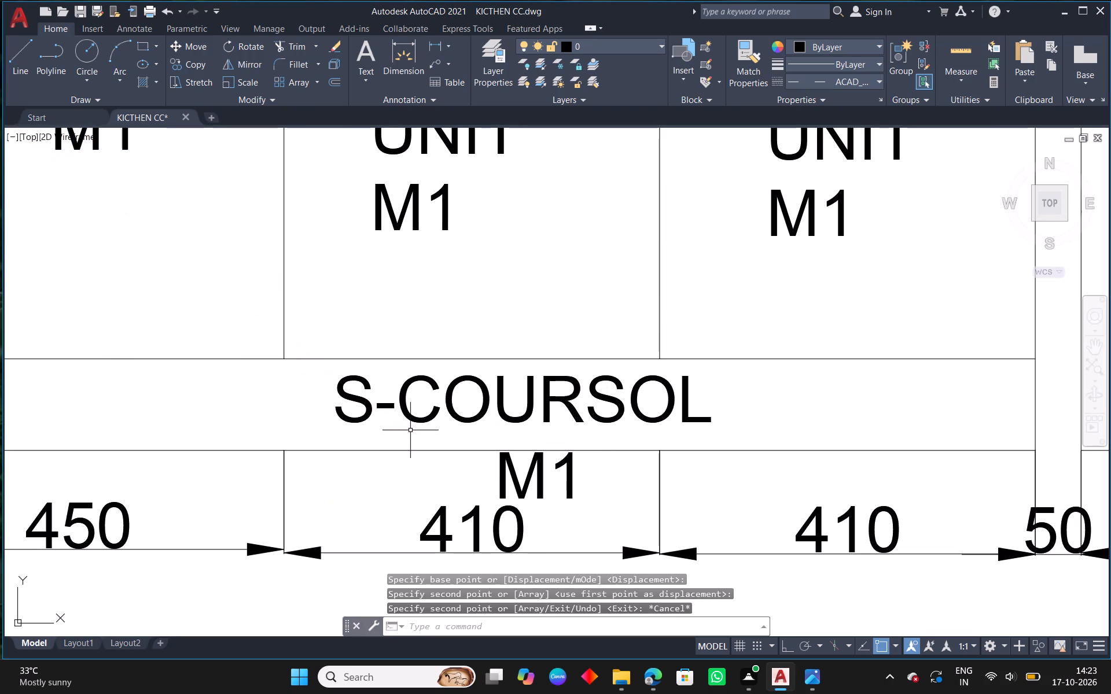
Change the copied label's text to SKIRTING.
{"action": "key", "text": "e"}
{"action": "type", "text": "D"}
{"action": "key", "text": "space"}
{"action": "left_click", "coordinate": [422, 419]}
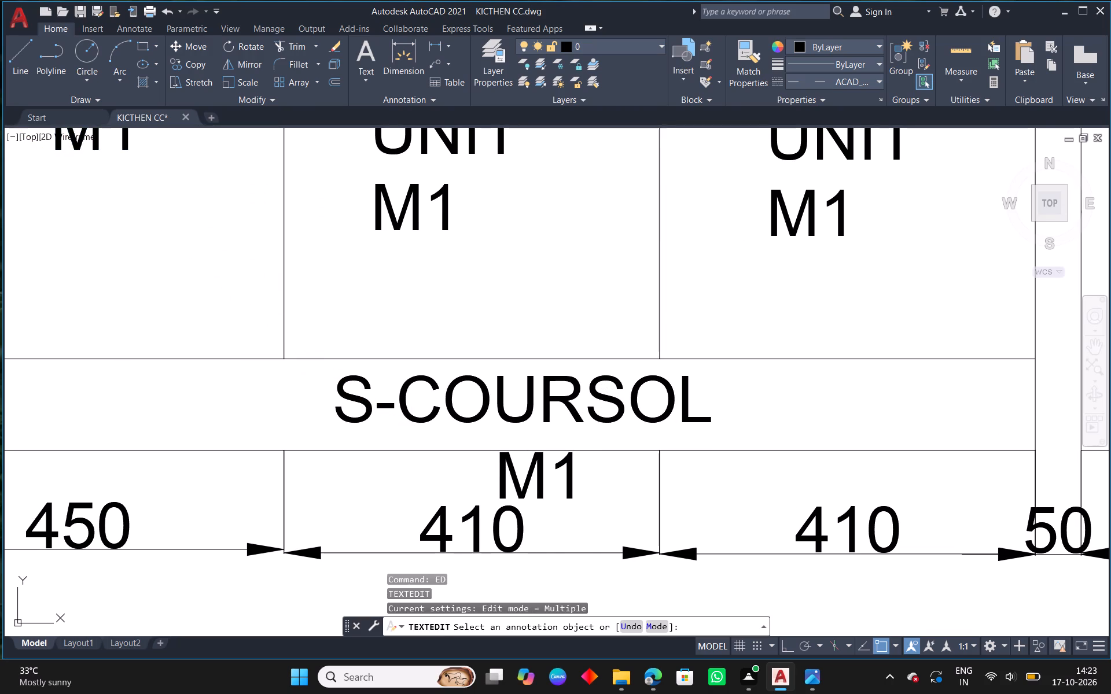
{"action": "left_click_drag", "start_coordinate": [631, 486], "coordinate": [499, 464]}
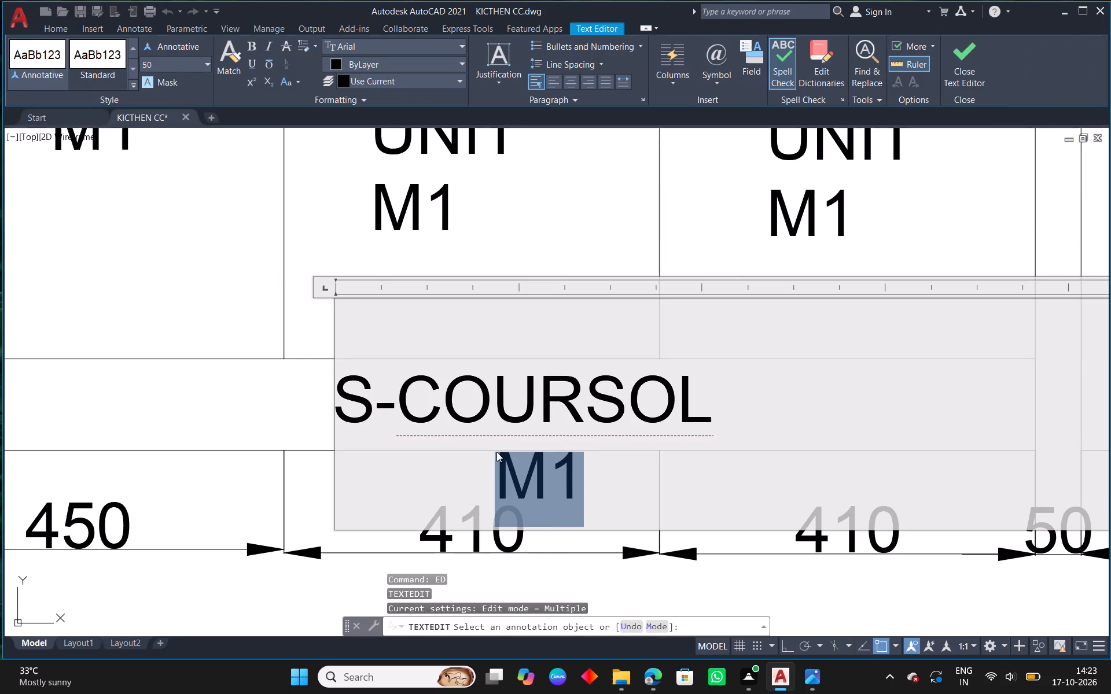
{"action": "key", "text": "BackSpace"}
{"action": "key", "text": "BackSpace"}
{"action": "key", "text": "BackSpace"}
{"action": "key", "text": "BackSpace"}
{"action": "key", "text": "BackSpace"}
{"action": "key", "text": "BackSpace"}
{"action": "key", "text": "BackSpace"}
{"action": "key", "text": "BackSpace"}
{"action": "key", "text": "BackSpace"}
{"action": "key", "text": "BackSpace"}
{"action": "key", "text": "BackSpace"}
{"action": "key", "text": "BackSpace"}
{"action": "key", "text": "BackSpace"}
{"action": "key", "text": "BackSpace"}
{"action": "key", "text": "BackSpace"}
{"action": "key", "text": "BackSpace"}
{"action": "key", "text": "BackSpace"}
{"action": "key", "text": "BackSpace"}
{"action": "key", "text": "BackSpace"}
{"action": "key", "text": "BackSpace"}
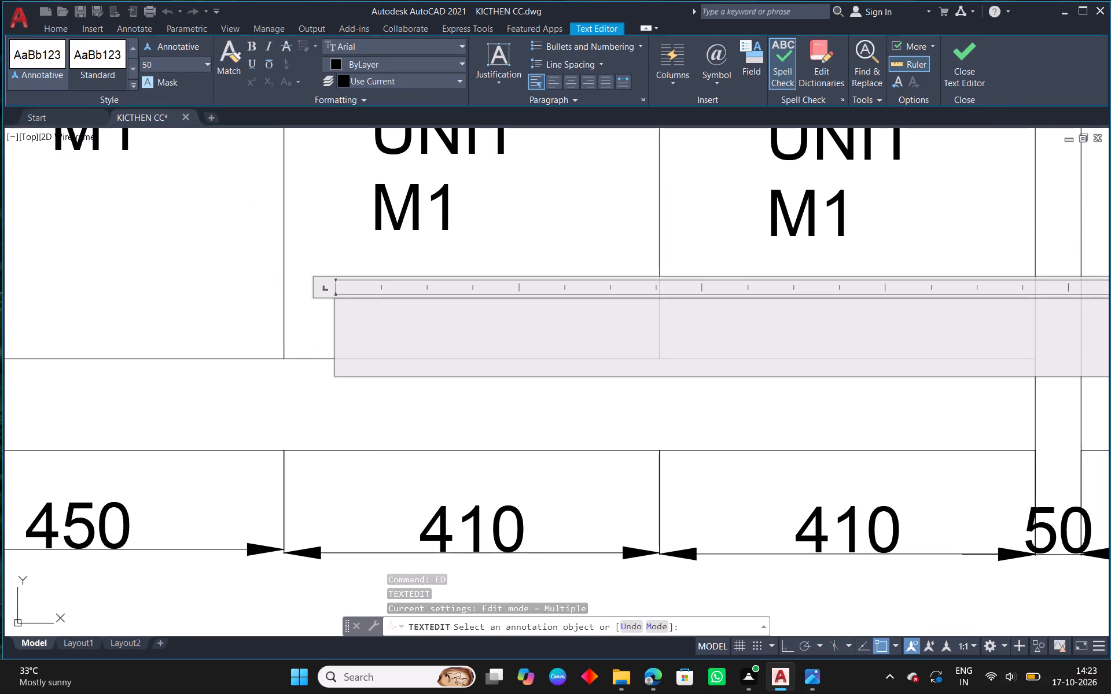
{"action": "type", "text": "SKIRTING"}
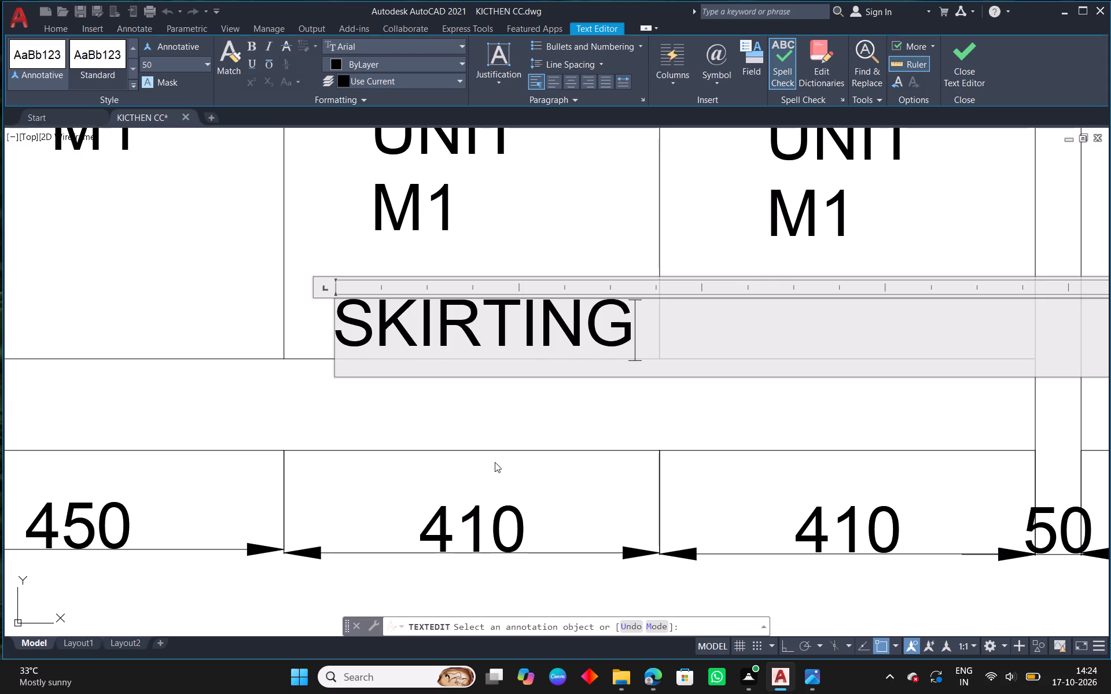
{"action": "left_click", "coordinate": [527, 403]}
{"action": "key", "text": "Escape"}
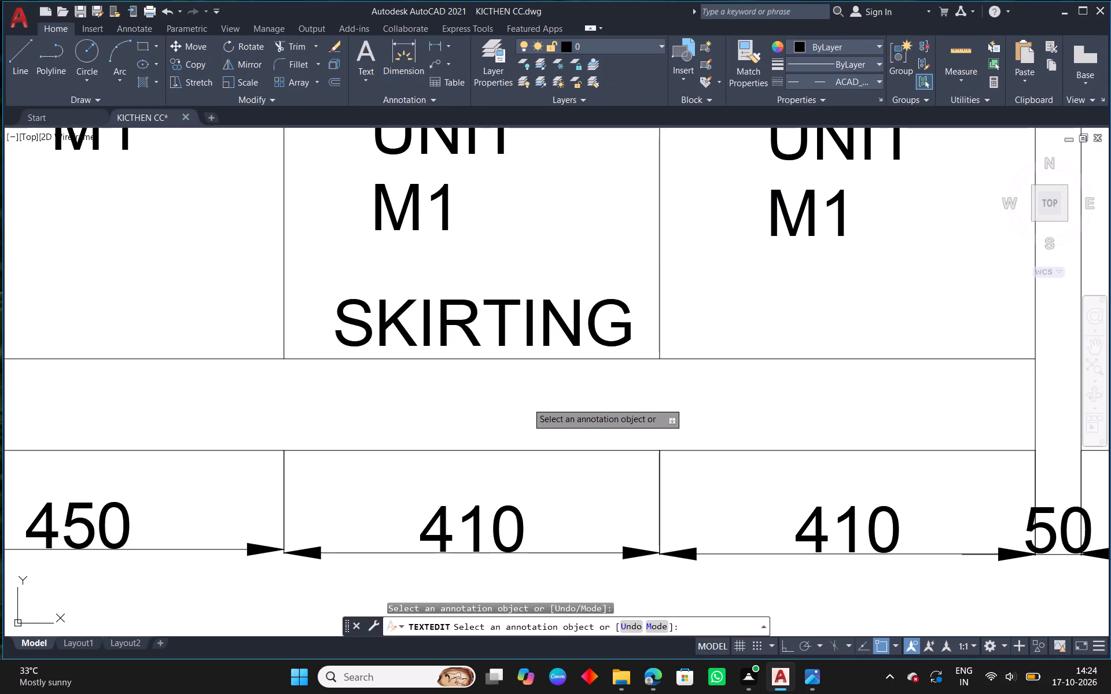
Move the SKIRTING label down into the skirting strip below the sink units.
{"action": "left_click", "coordinate": [503, 331]}
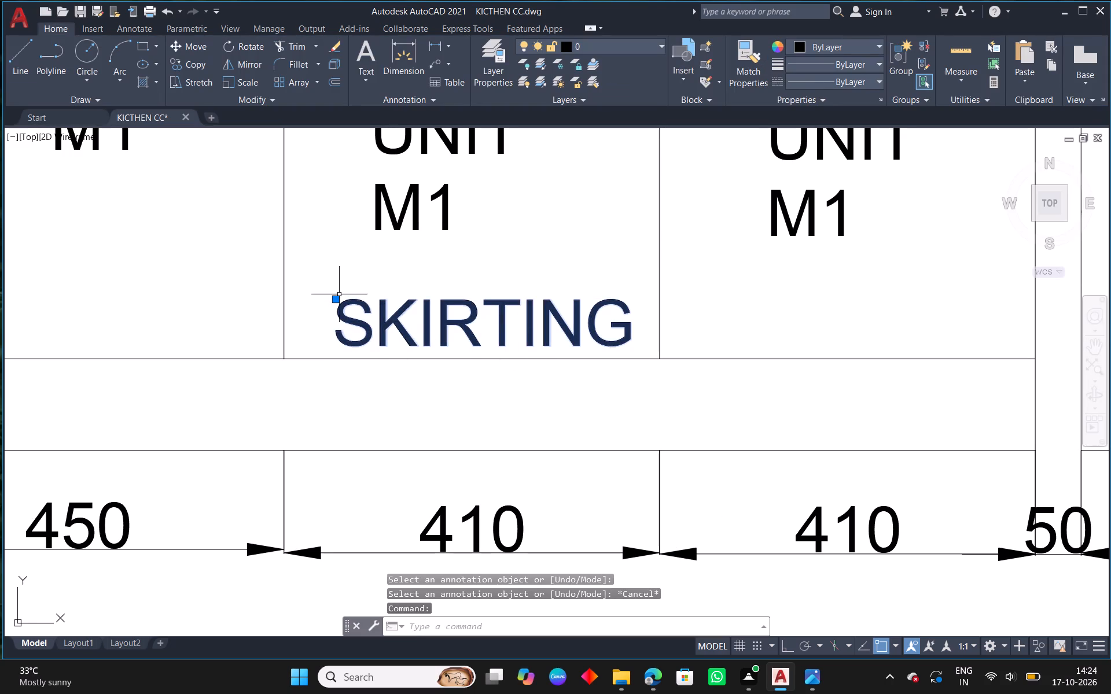
{"action": "left_click", "coordinate": [336, 298]}
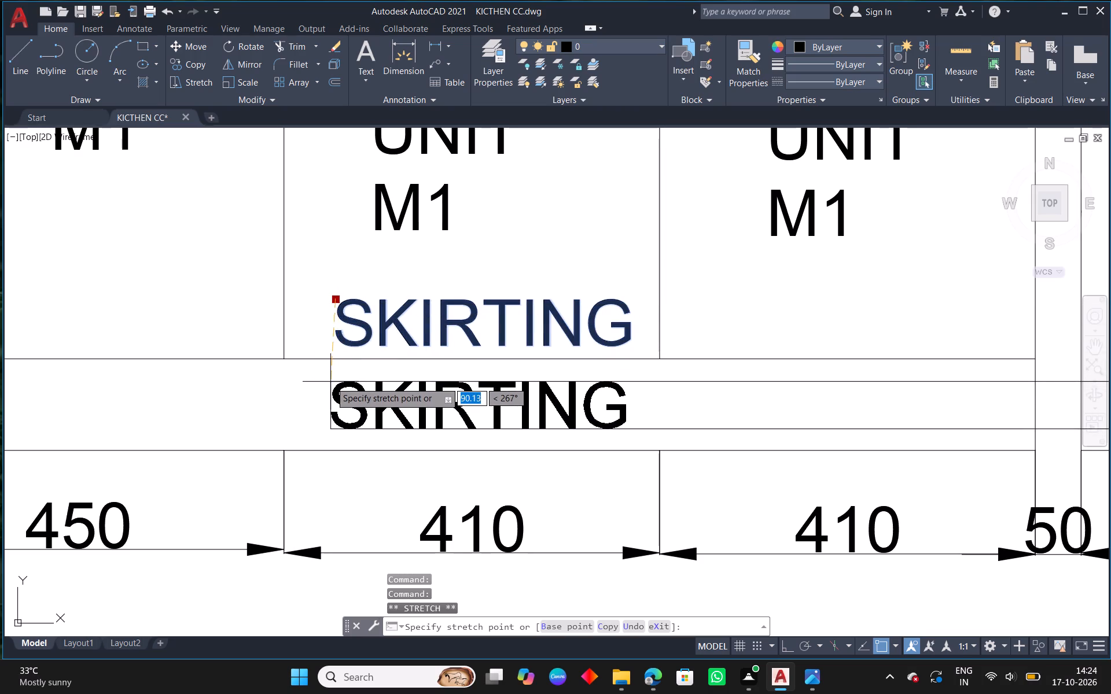
{"action": "left_click", "coordinate": [330, 381]}
{"action": "key", "text": "Escape"}
Compare the redrawn elevation with the Kitchen-C outer view reference, checking the loft, window, door and base unit zones.
{"action": "scroll", "coordinate": [343, 374], "scroll_direction": "down", "scroll_amount": 4}
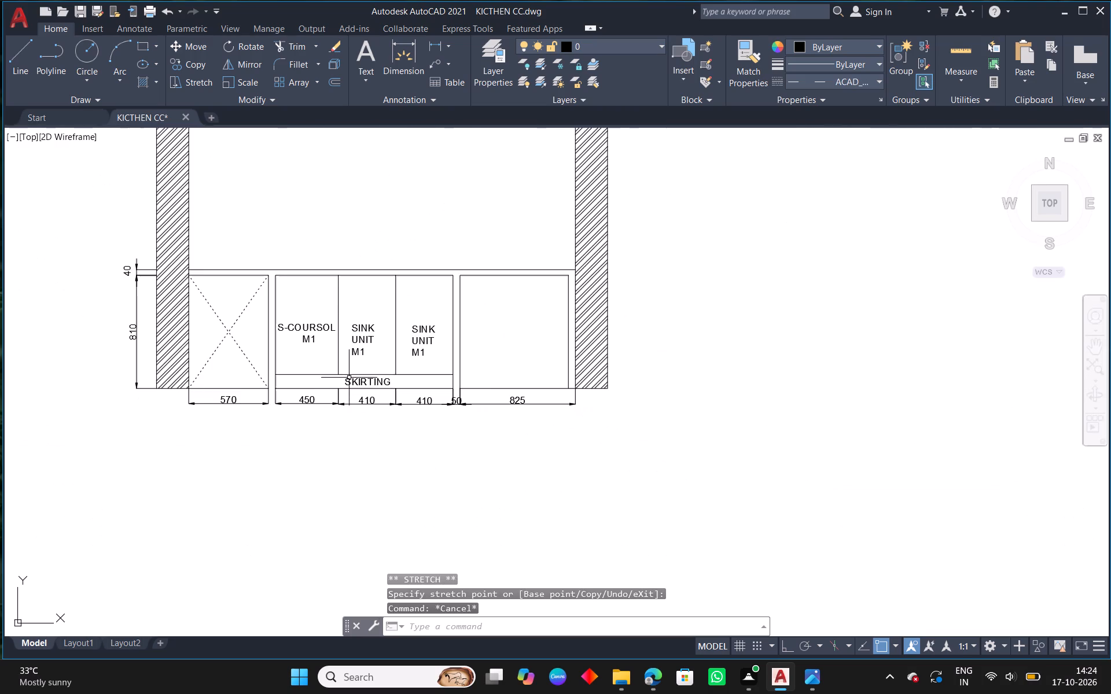
{"action": "scroll", "coordinate": [350, 378], "scroll_direction": "down", "scroll_amount": 2}
{"action": "middle_click_drag", "start_coordinate": [402, 266], "coordinate": [403, 385]}
{"action": "scroll", "coordinate": [401, 328], "scroll_direction": "down", "scroll_amount": 1}
{"action": "scroll", "coordinate": [402, 266], "scroll_direction": "up", "scroll_amount": 2}
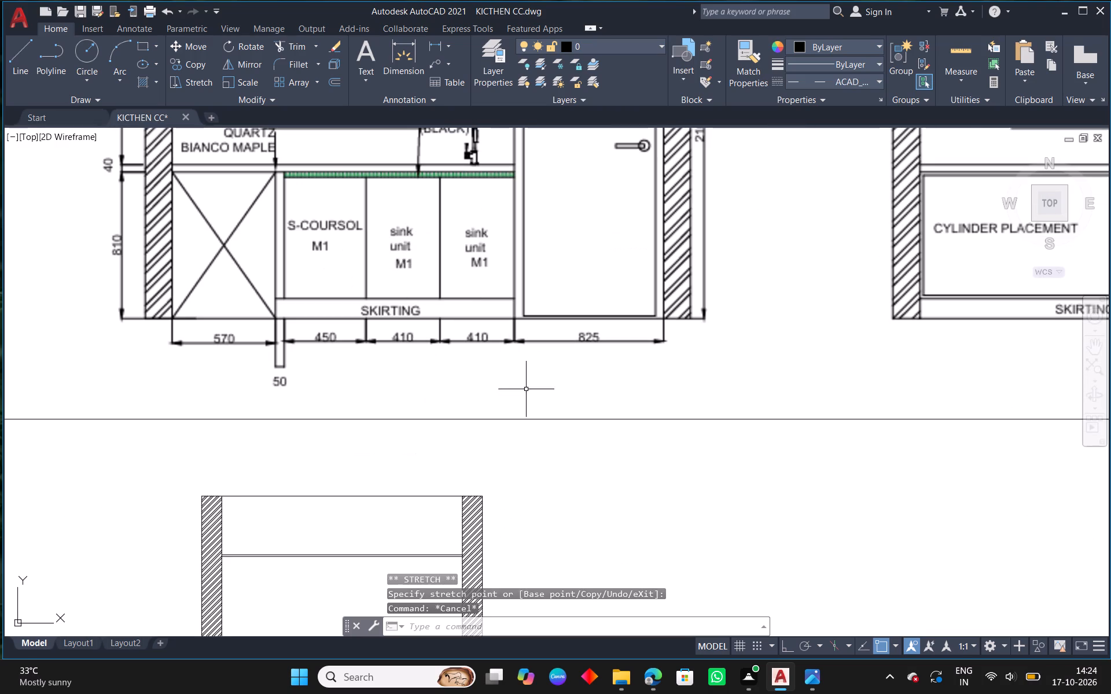
{"action": "middle_click_drag", "start_coordinate": [628, 442], "coordinate": [625, 223]}
{"action": "scroll", "coordinate": [336, 516], "scroll_direction": "up", "scroll_amount": 1}
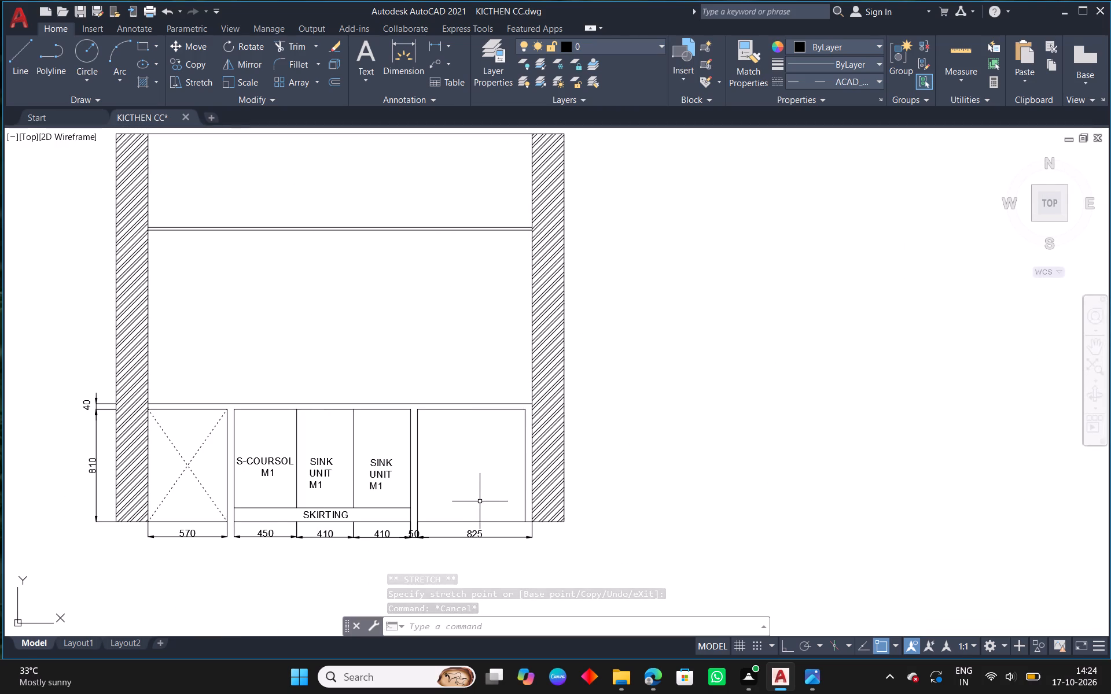
{"action": "scroll", "coordinate": [484, 508], "scroll_direction": "down", "scroll_amount": 3}
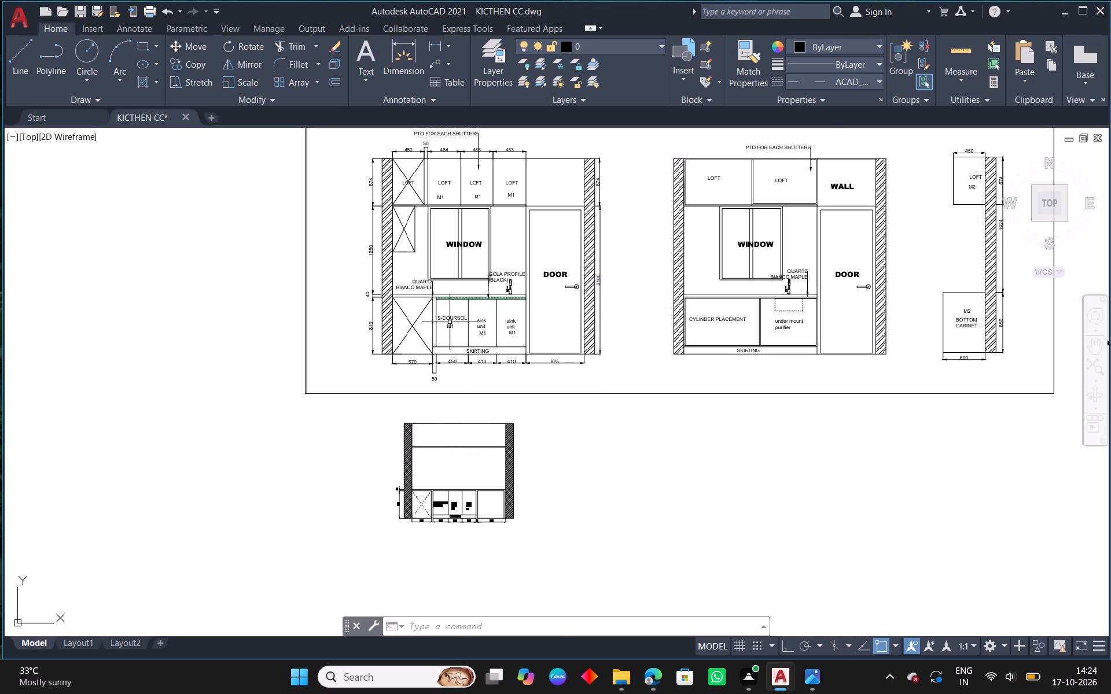
{"action": "scroll", "coordinate": [423, 253], "scroll_direction": "up", "scroll_amount": 1}
{"action": "middle_click_drag", "start_coordinate": [422, 259], "coordinate": [410, 398]}
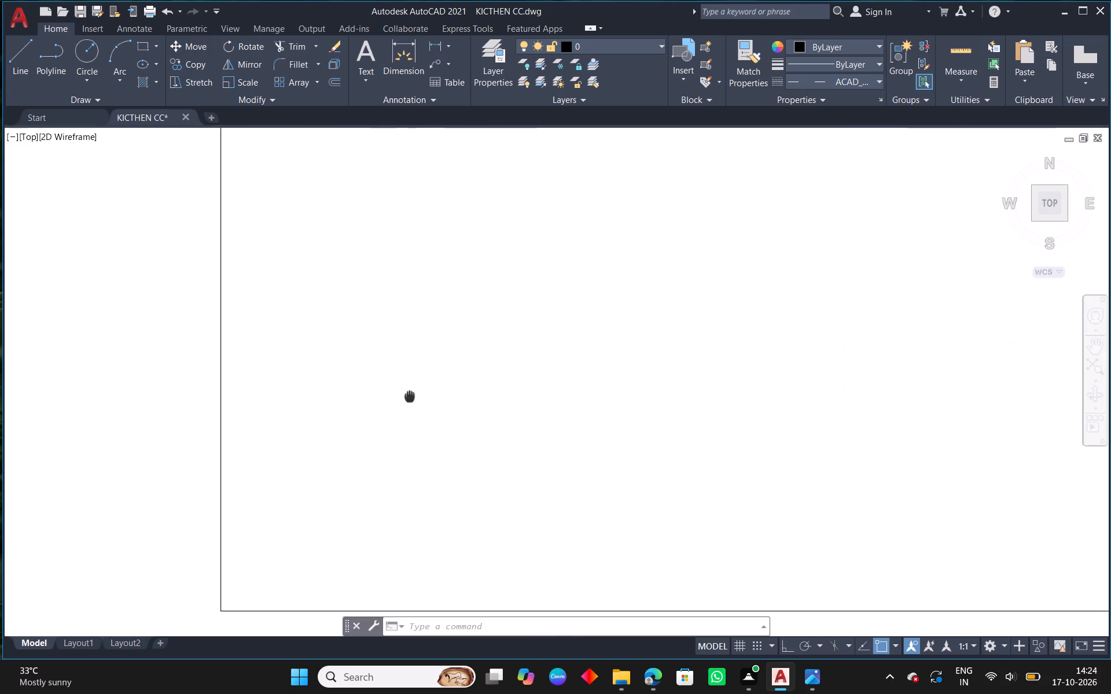
{"action": "middle_click_drag", "start_coordinate": [410, 398], "coordinate": [410, 398]}
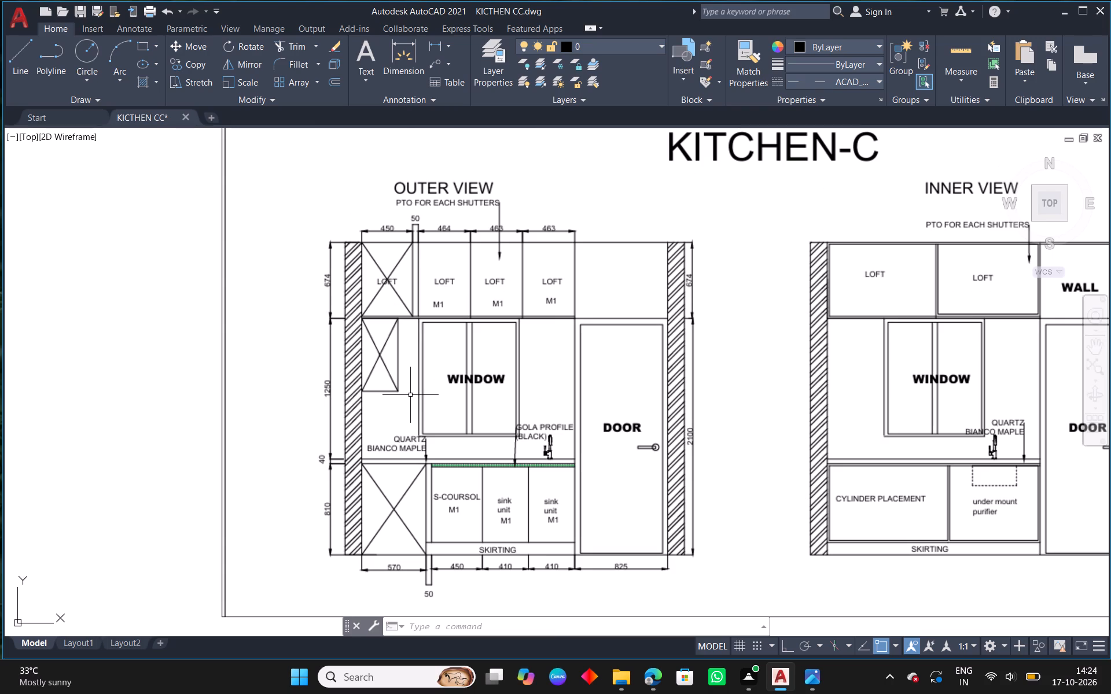
{"action": "middle_click_drag", "start_coordinate": [565, 490], "coordinate": [580, 312]}
{"action": "middle_click_drag", "start_coordinate": [767, 449], "coordinate": [728, 439]}
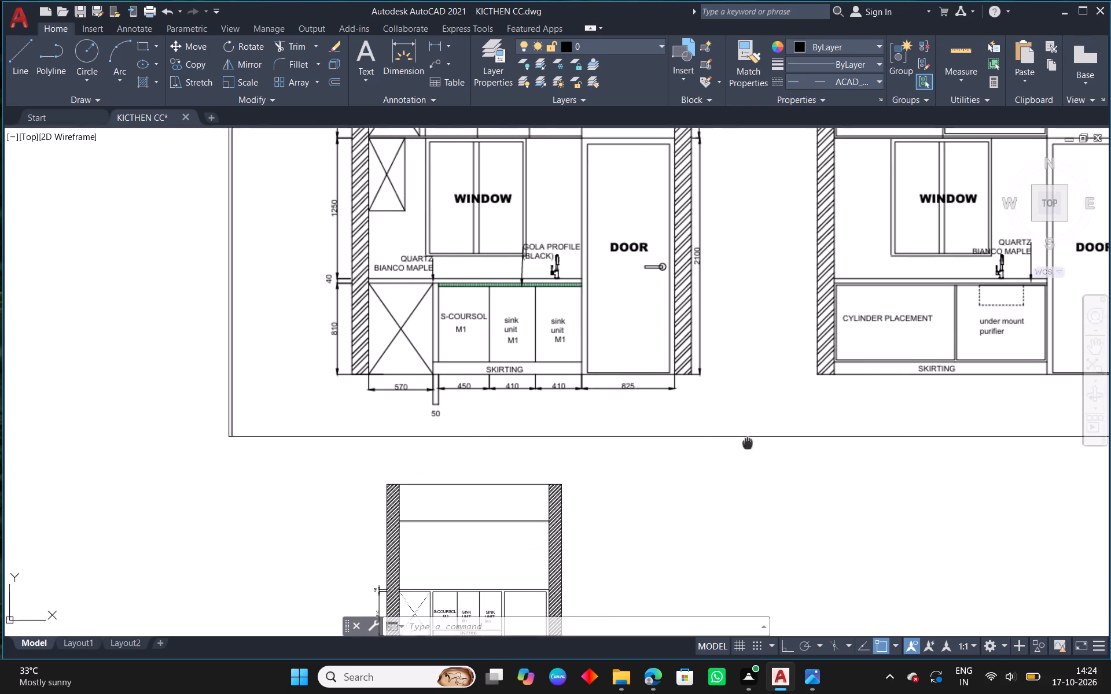
Copy the LOFT M2 label from the redrawn side view to just above the countertop over the 570-wide crossed unit.
{"action": "middle_click_drag", "start_coordinate": [728, 439], "coordinate": [474, 438]}
{"action": "scroll", "coordinate": [474, 438], "scroll_direction": "down", "scroll_amount": 2}
{"action": "scroll", "coordinate": [915, 359], "scroll_direction": "up", "scroll_amount": 1}
{"action": "scroll", "coordinate": [705, 334], "scroll_direction": "up", "scroll_amount": 1}
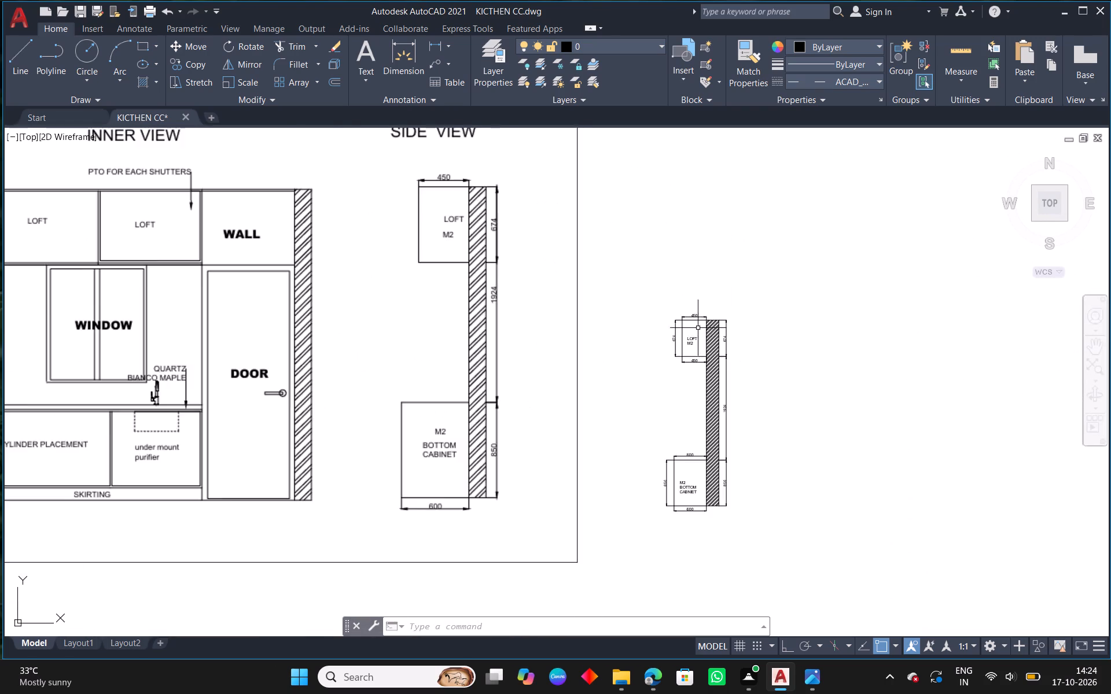
{"action": "scroll", "coordinate": [698, 328], "scroll_direction": "up", "scroll_amount": 2}
{"action": "left_click", "coordinate": [689, 346]}
{"action": "key", "text": "c"}
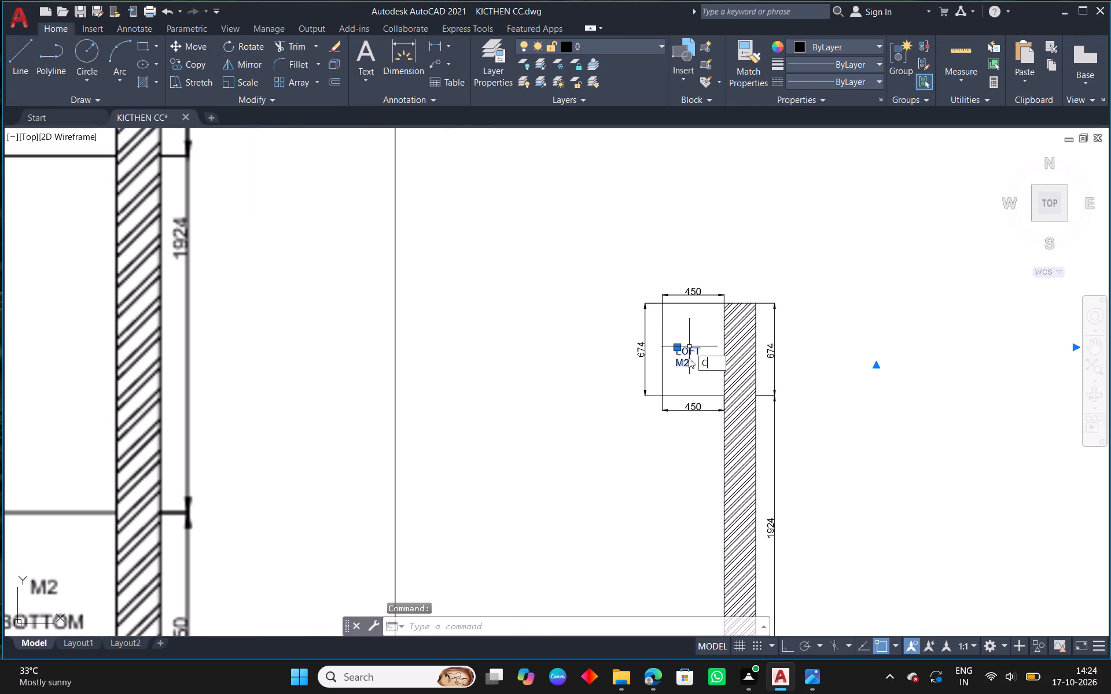
{"action": "type", "text": "O"}
{"action": "key", "text": "space"}
{"action": "left_click", "coordinate": [688, 368]}
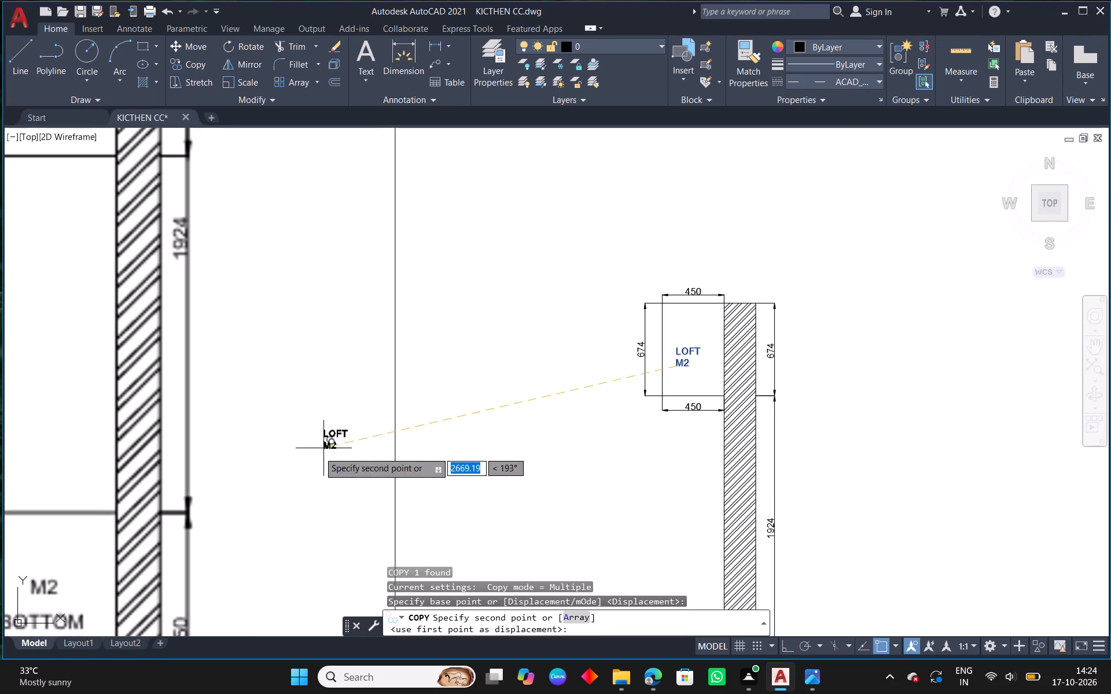
{"action": "middle_click_drag", "start_coordinate": [603, 454], "coordinate": [956, 307]}
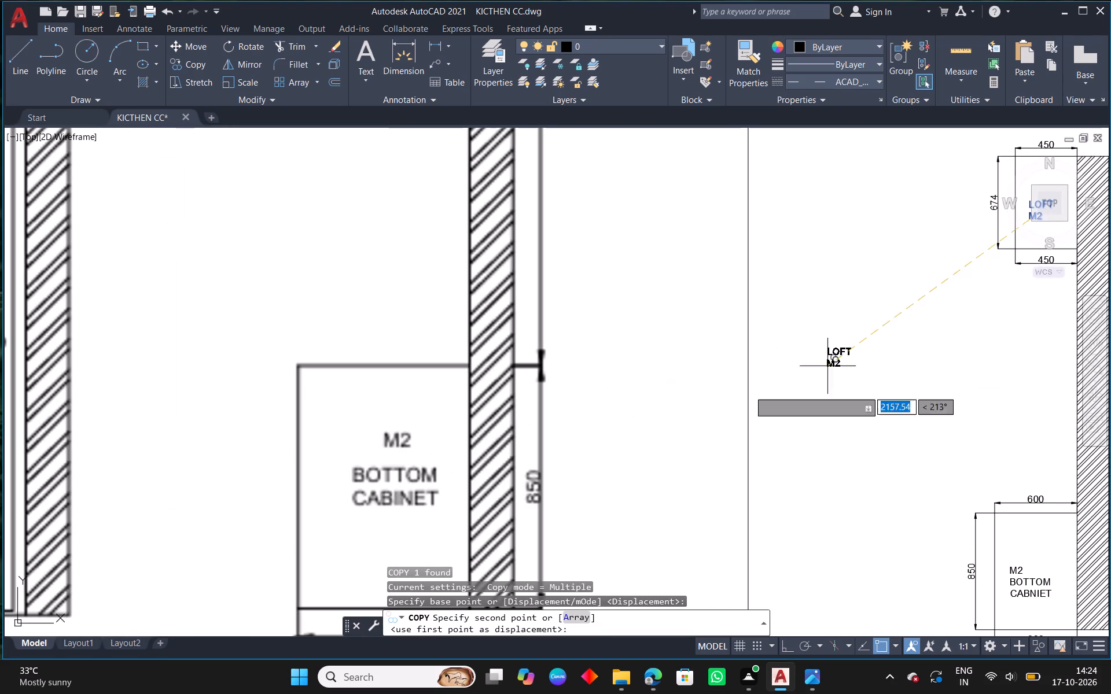
{"action": "middle_click_drag", "start_coordinate": [385, 483], "coordinate": [781, 225]}
{"action": "scroll", "coordinate": [542, 471], "scroll_direction": "down", "scroll_amount": 2}
{"action": "middle_click_drag", "start_coordinate": [466, 481], "coordinate": [696, 404]}
{"action": "middle_click_drag", "start_coordinate": [517, 505], "coordinate": [1016, 322]}
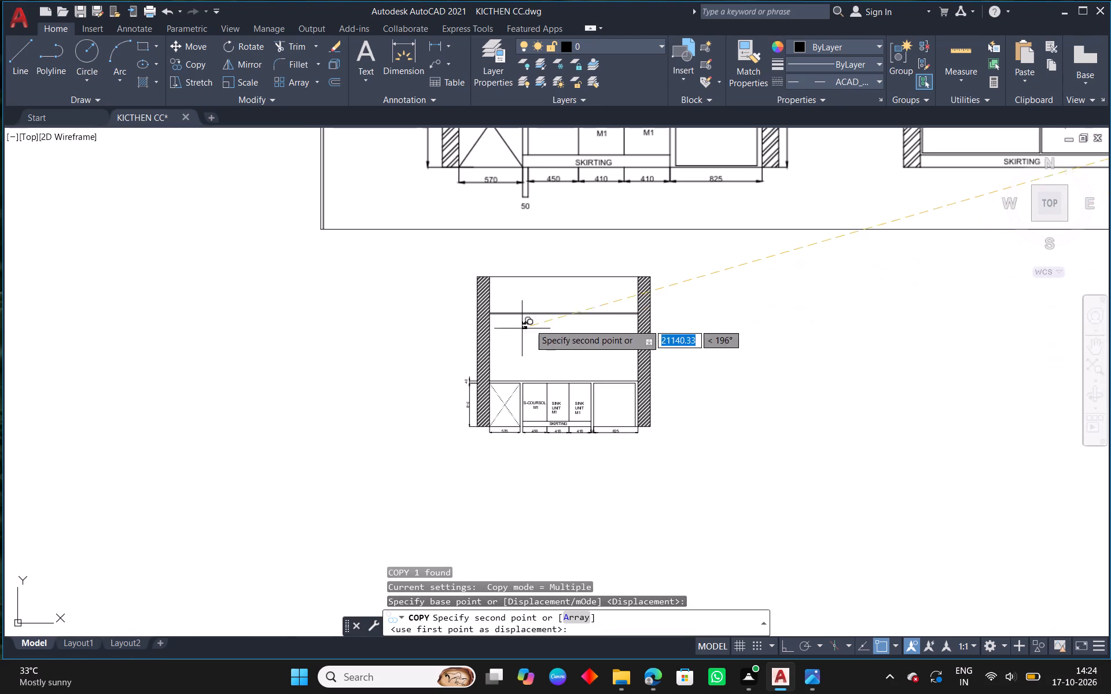
{"action": "middle_click_drag", "start_coordinate": [535, 322], "coordinate": [538, 456]}
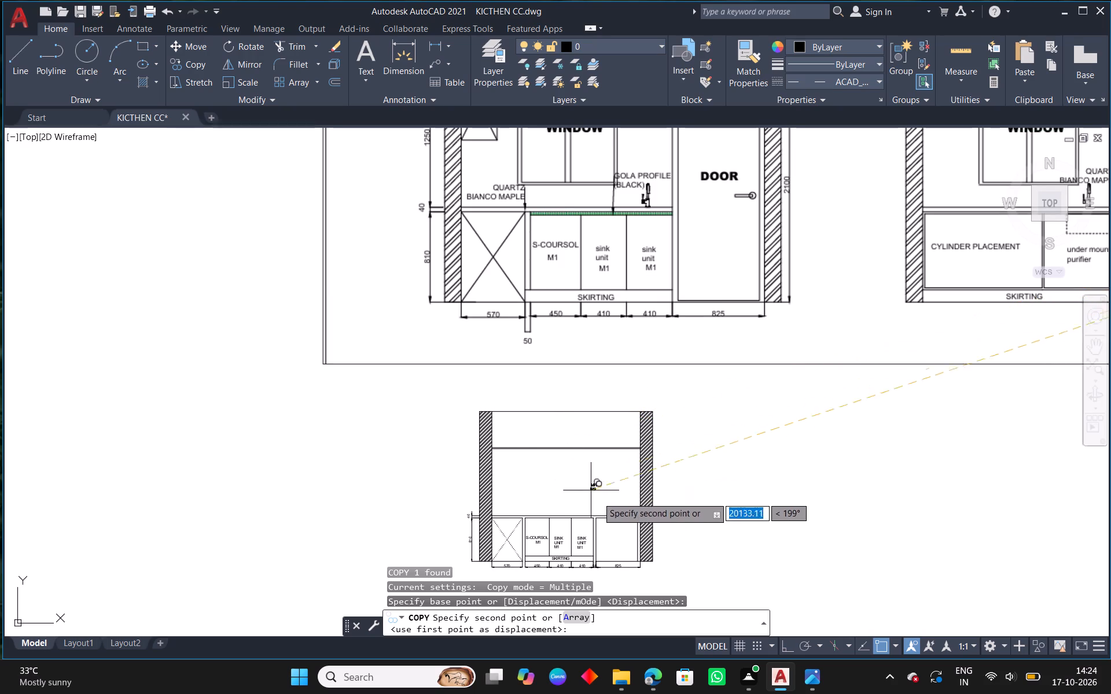
{"action": "middle_click_drag", "start_coordinate": [596, 494], "coordinate": [604, 394]}
{"action": "scroll", "coordinate": [517, 420], "scroll_direction": "up", "scroll_amount": 3}
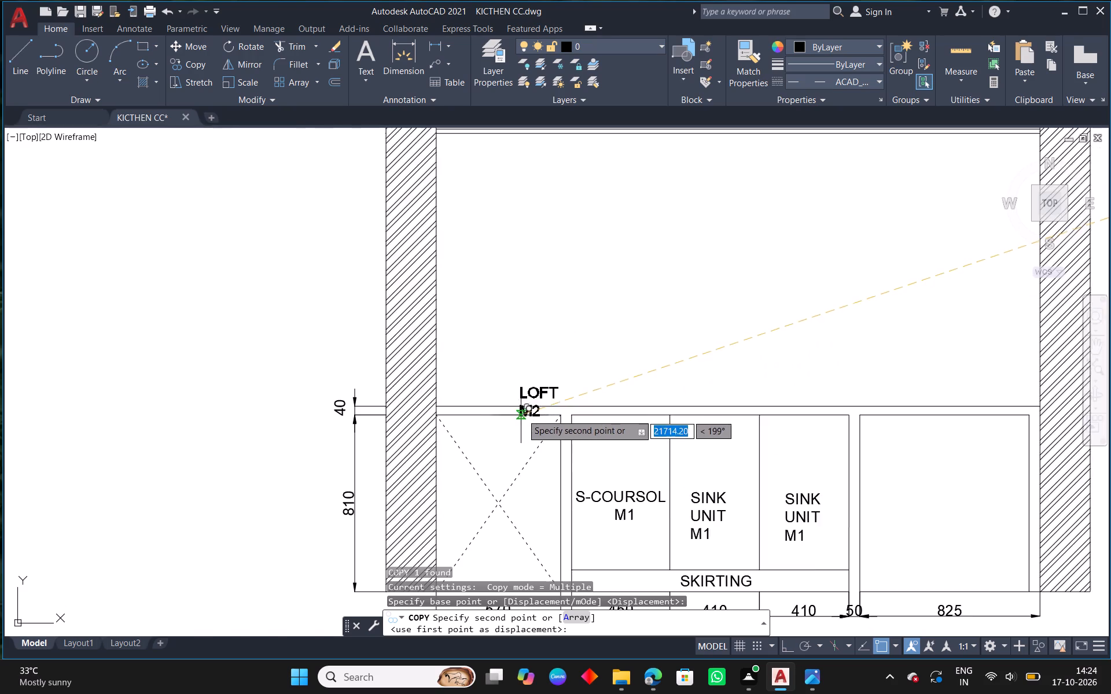
{"action": "scroll", "coordinate": [523, 412], "scroll_direction": "up", "scroll_amount": 2}
{"action": "left_click", "coordinate": [460, 382]}
{"action": "right_click", "coordinate": [460, 382]}
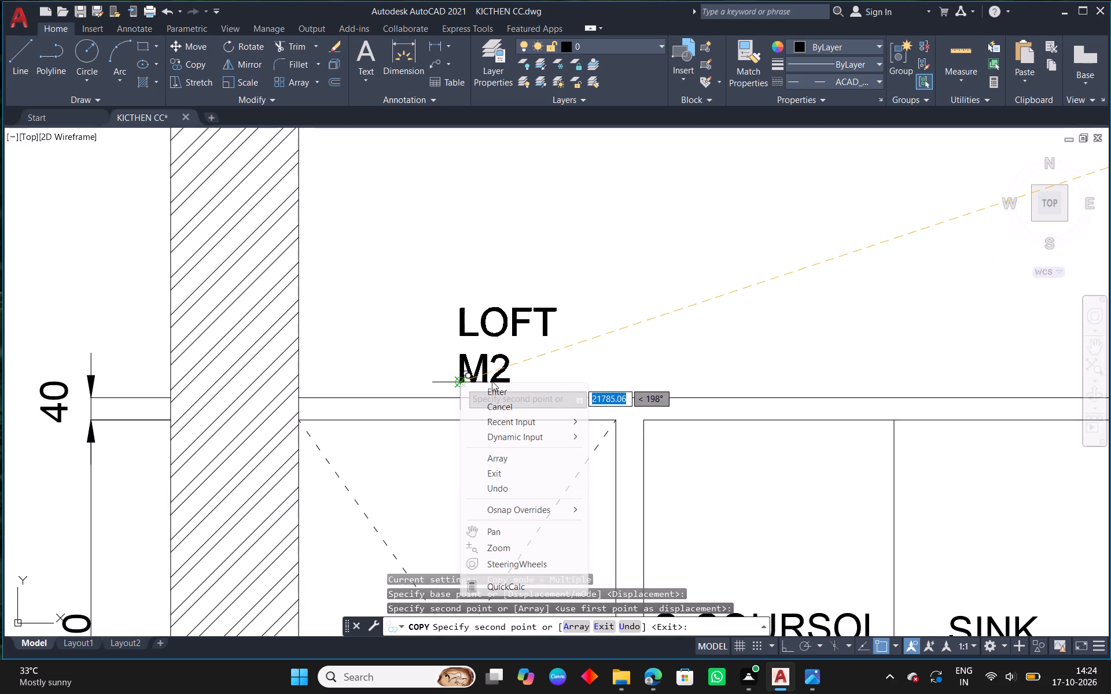
{"action": "left_click", "coordinate": [501, 389]}
Examine the reference outer view's door, window and countertop area against the redrawn elevation.
{"action": "scroll", "coordinate": [608, 396], "scroll_direction": "down", "scroll_amount": 5}
{"action": "middle_click_drag", "start_coordinate": [930, 281], "coordinate": [908, 300]}
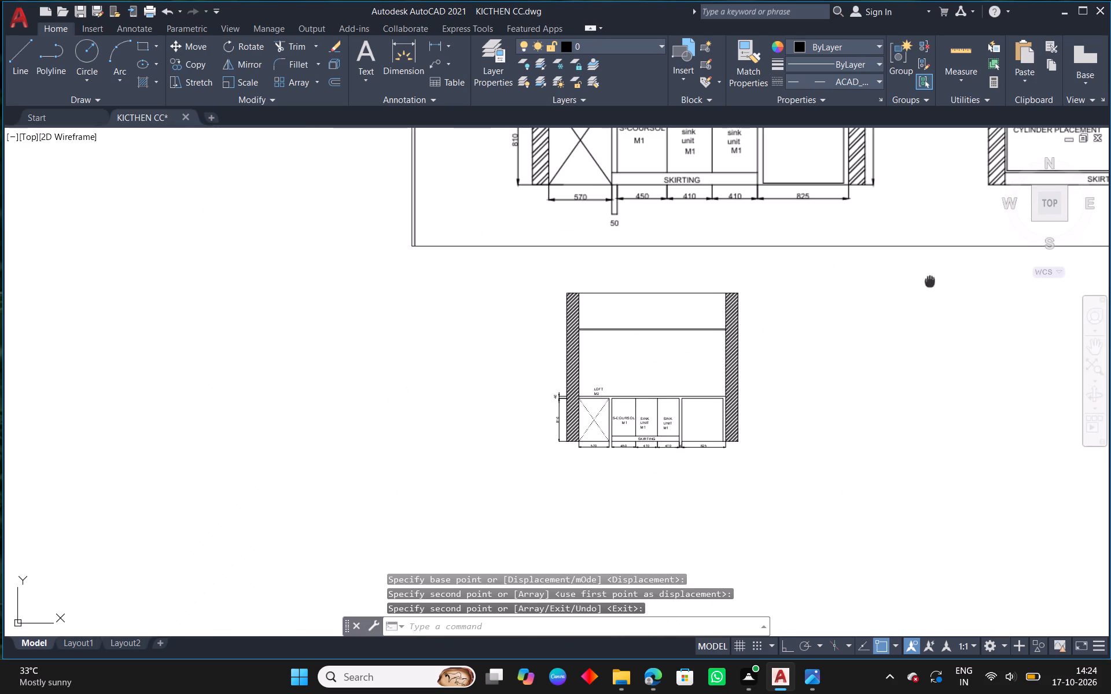
{"action": "middle_click_drag", "start_coordinate": [908, 300], "coordinate": [771, 468]}
{"action": "middle_click_drag", "start_coordinate": [771, 468], "coordinate": [773, 272]}
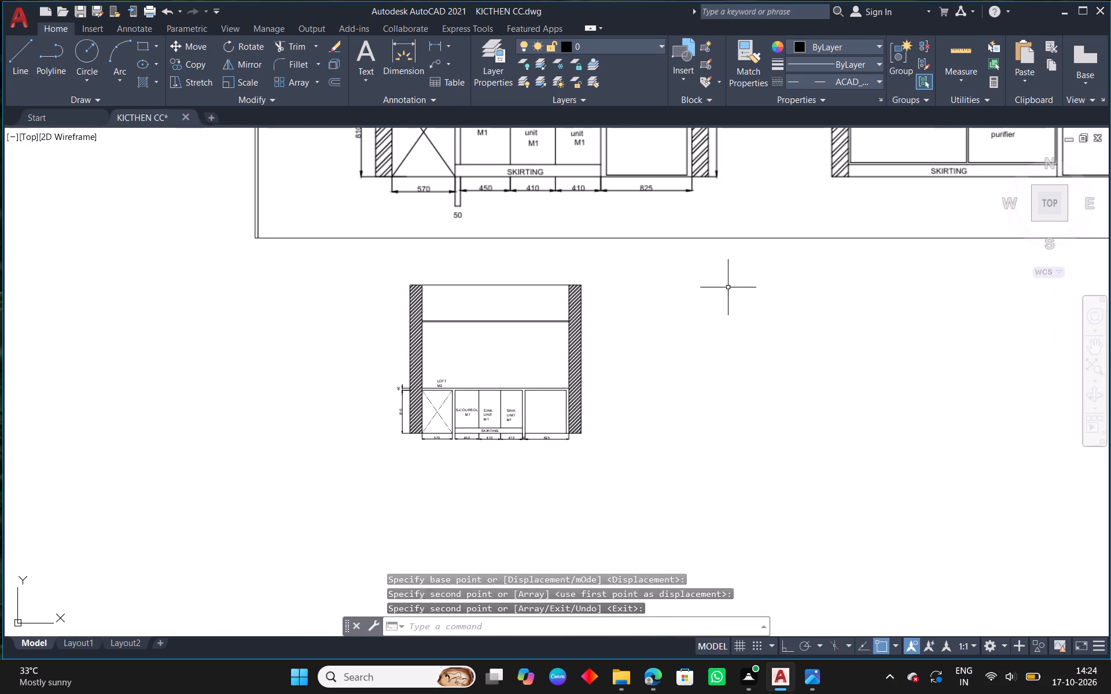
{"action": "middle_click_drag", "start_coordinate": [544, 283], "coordinate": [574, 425]}
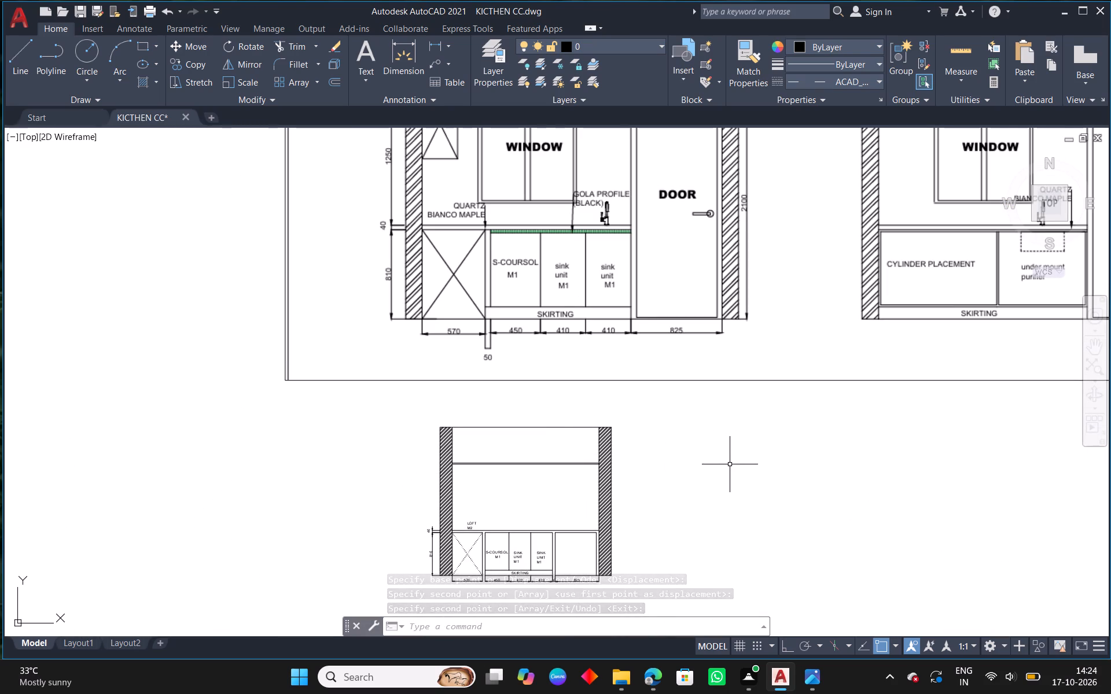
{"action": "middle_click_drag", "start_coordinate": [680, 451], "coordinate": [676, 476]}
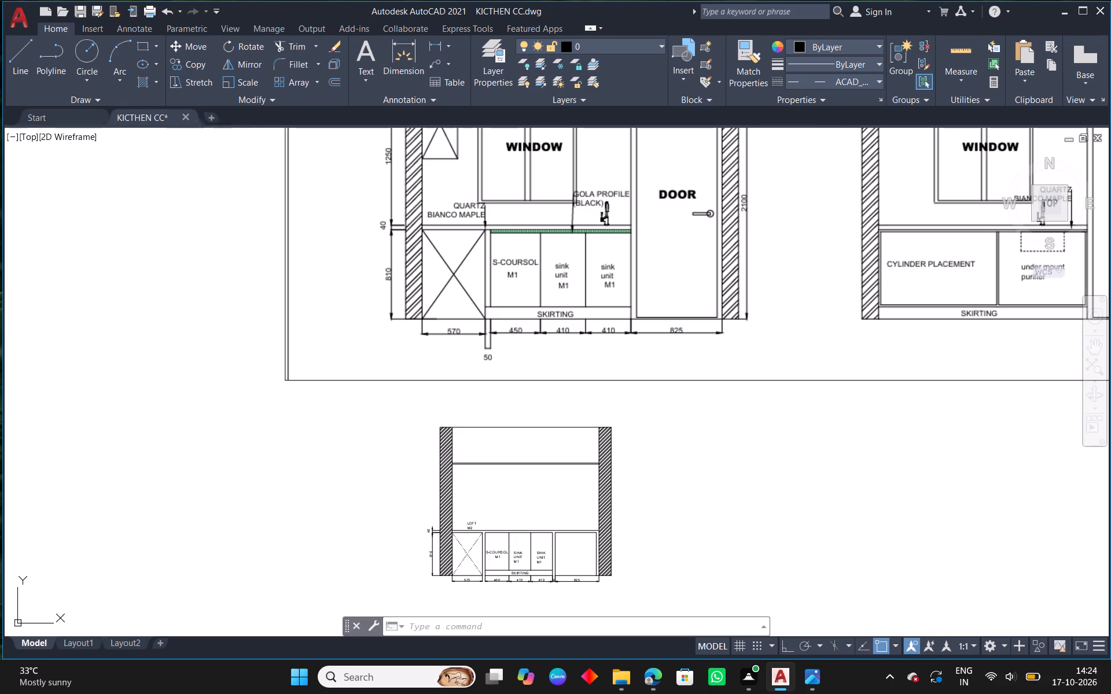
{"action": "middle_click_drag", "start_coordinate": [676, 476], "coordinate": [645, 513]}
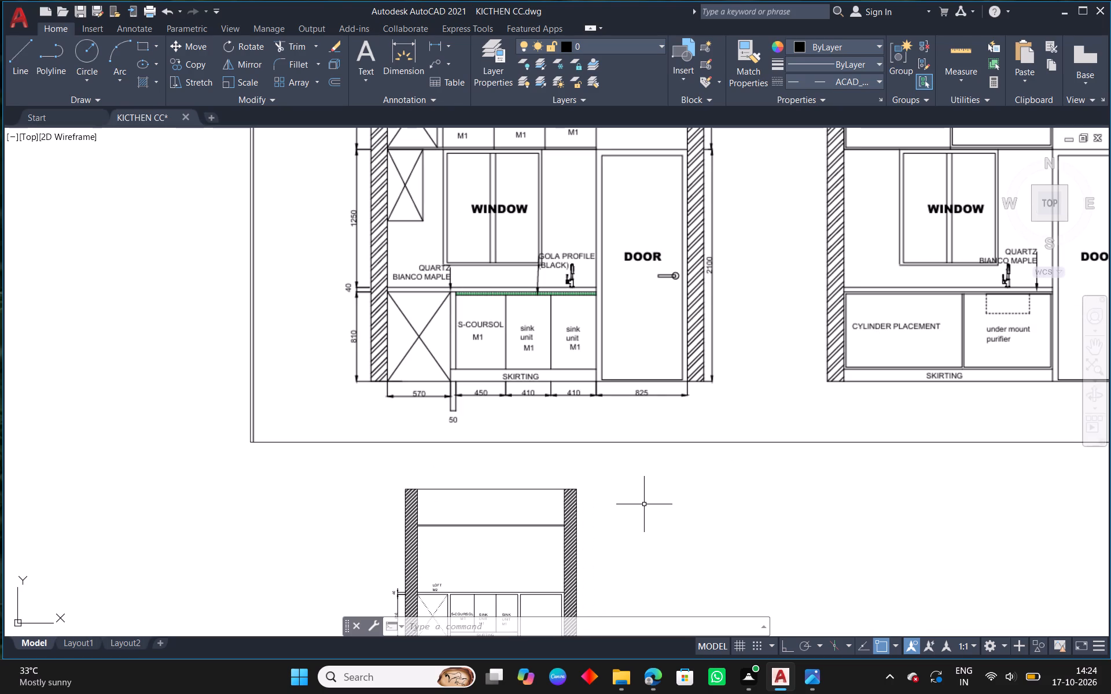
{"action": "middle_click_drag", "start_coordinate": [636, 497], "coordinate": [631, 458]}
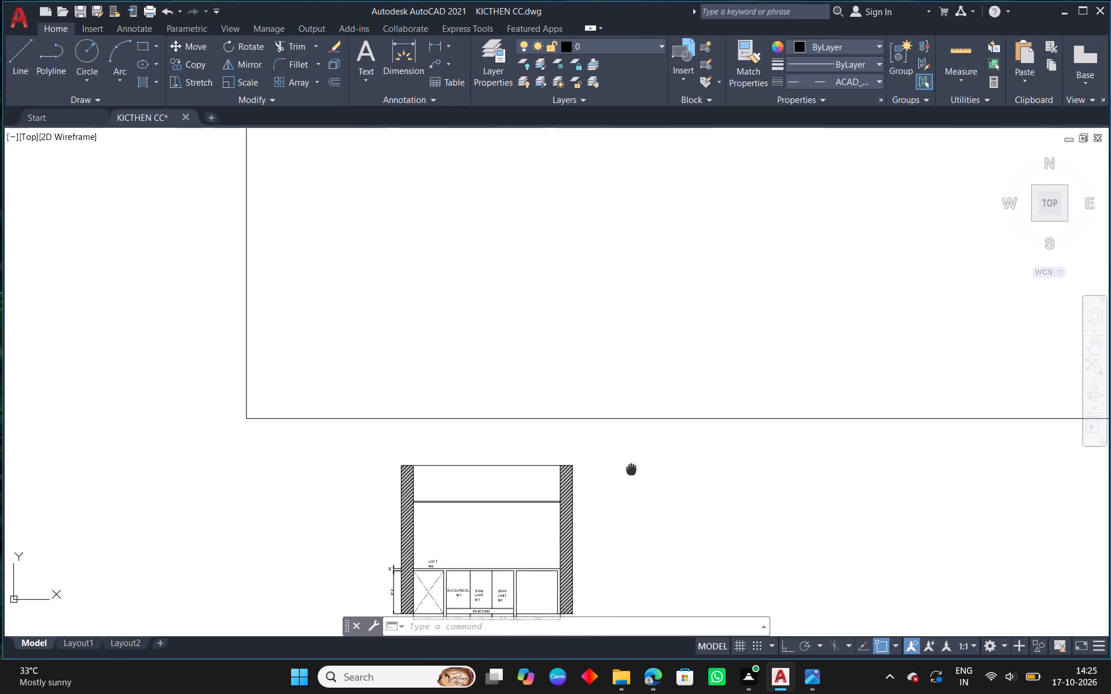
{"action": "middle_click_drag", "start_coordinate": [631, 458], "coordinate": [631, 351]}
Fillet the countertop's top line with the opening's vertical line beyond the 50 gap after the sink units, using zero radius.
{"action": "scroll", "coordinate": [515, 460], "scroll_direction": "up", "scroll_amount": 3}
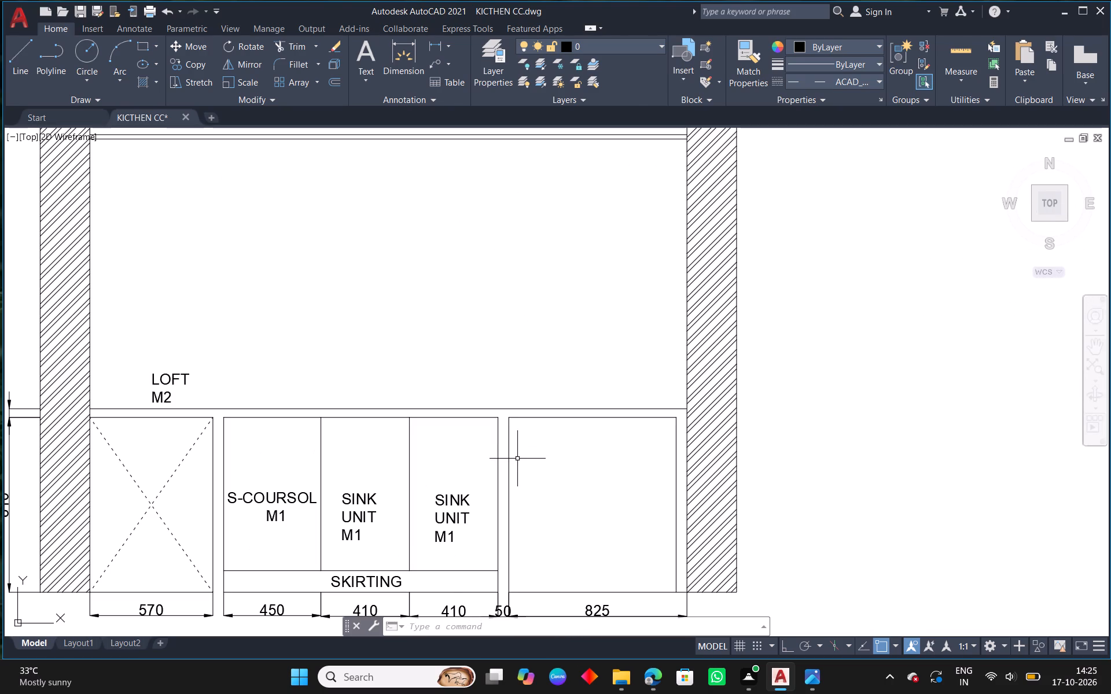
{"action": "type", "text": "F"}
{"action": "key", "text": "space"}
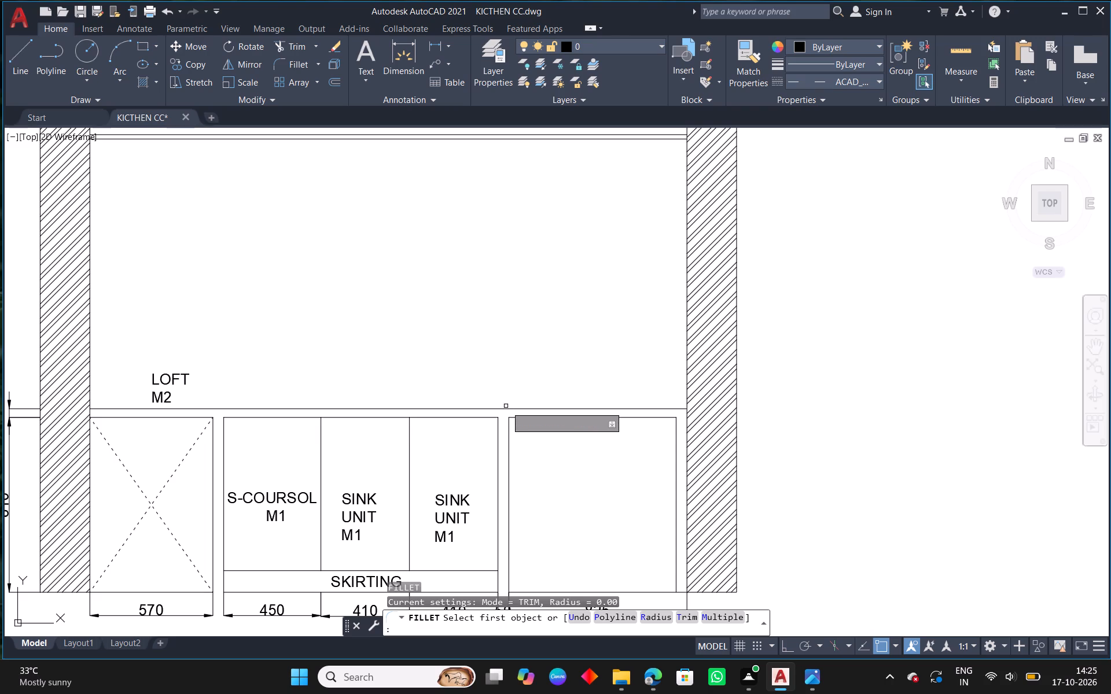
{"action": "left_click", "coordinate": [505, 408]}
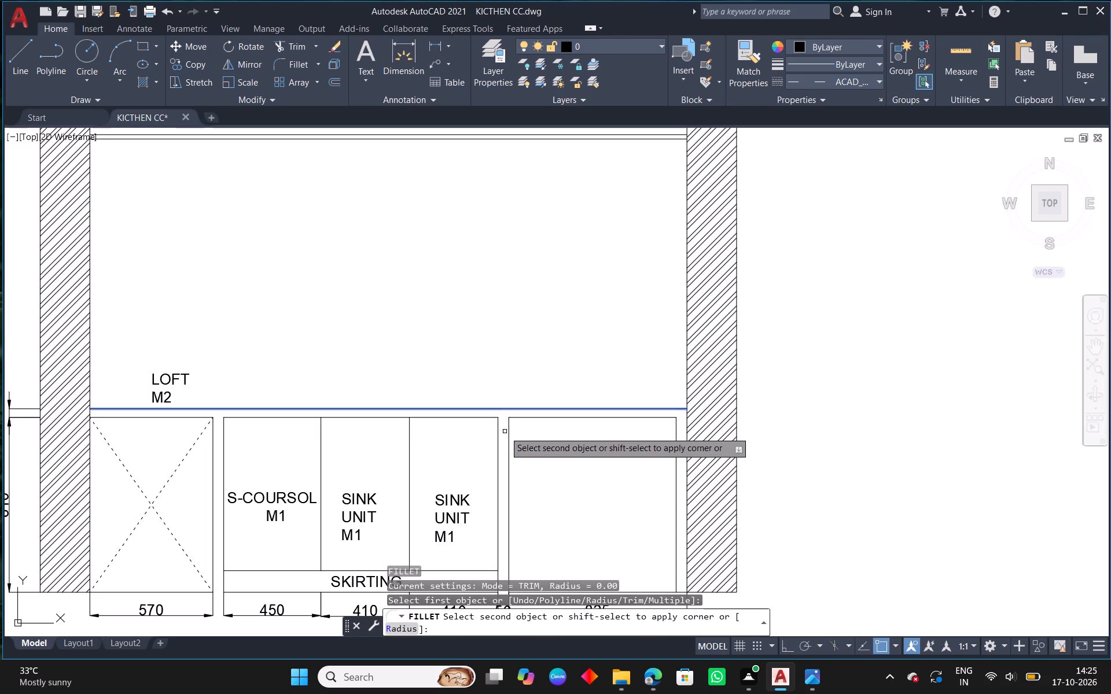
{"action": "left_click", "coordinate": [510, 446]}
{"action": "key", "text": "Escape"}
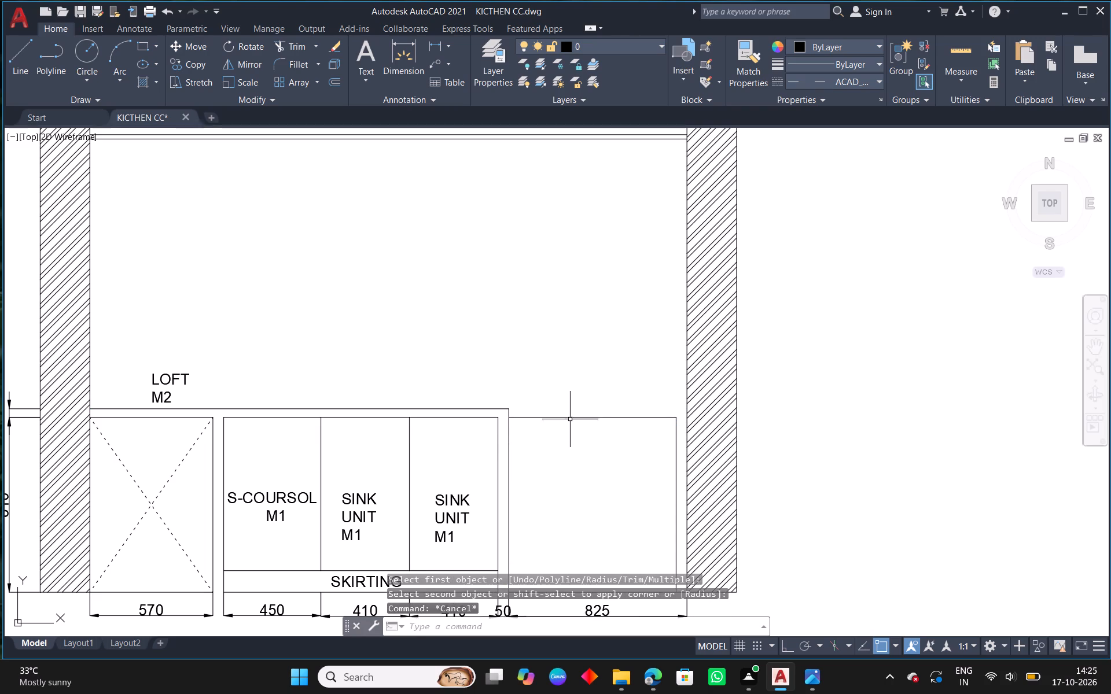
Extend the door opening's inner vertical on the sink-unit side up to the lower line of the loft.
{"action": "scroll", "coordinate": [545, 433], "scroll_direction": "down", "scroll_amount": 2}
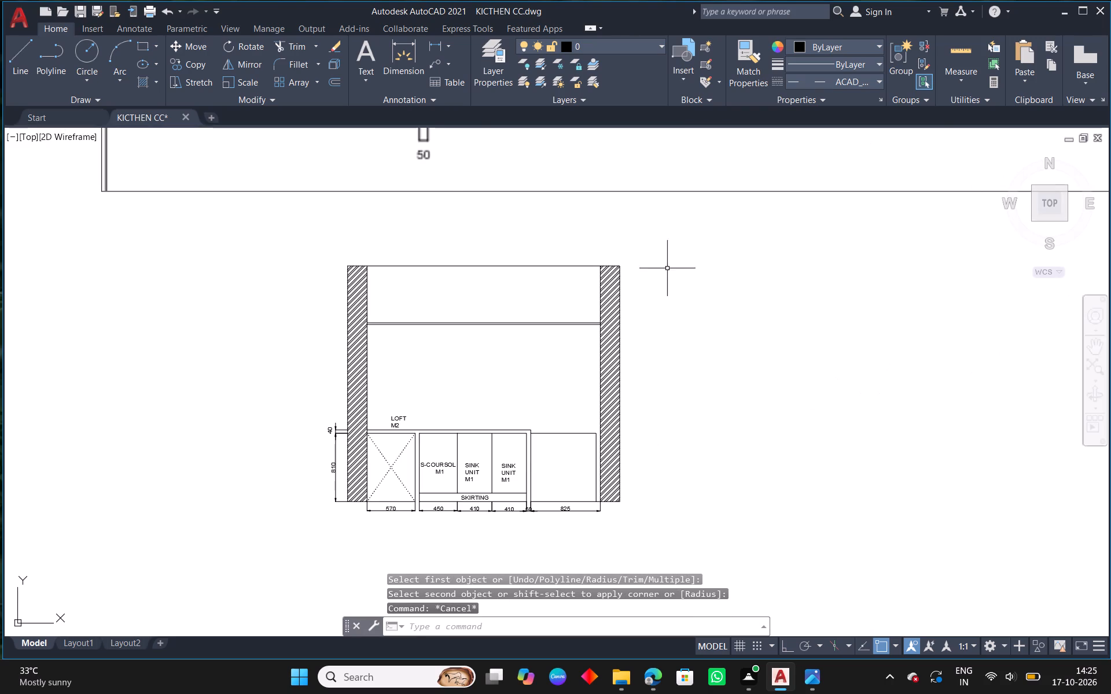
{"action": "scroll", "coordinate": [762, 286], "scroll_direction": "down", "scroll_amount": 2}
{"action": "middle_click_drag", "start_coordinate": [834, 328], "coordinate": [709, 378]}
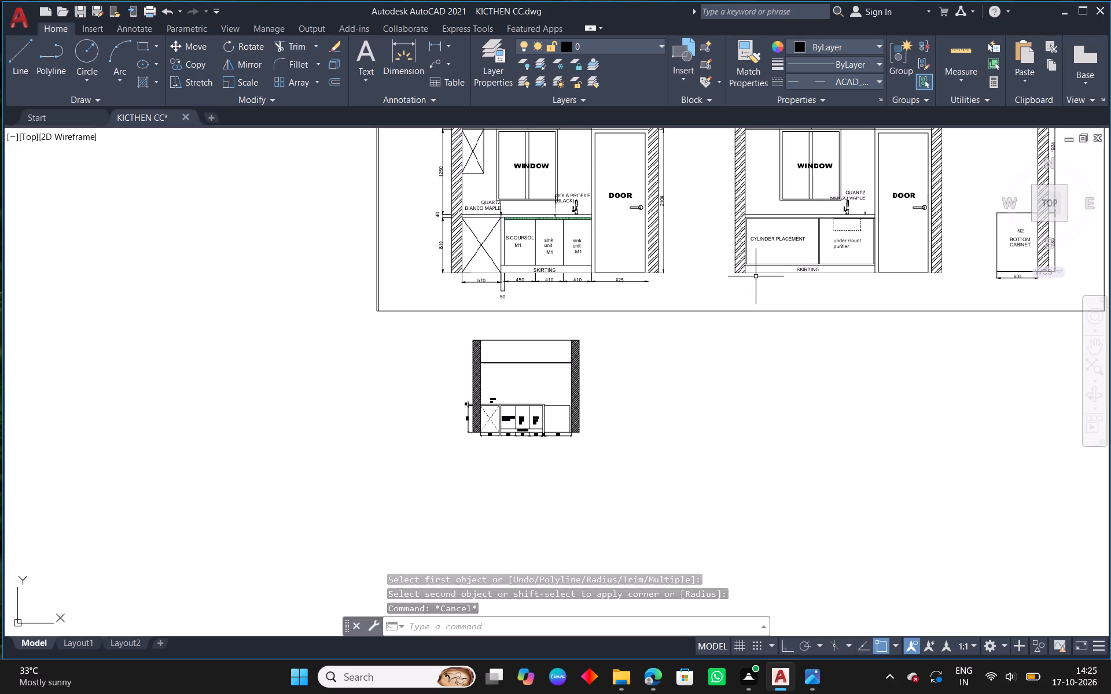
{"action": "scroll", "coordinate": [522, 436], "scroll_direction": "up", "scroll_amount": 2}
{"action": "scroll", "coordinate": [676, 436], "scroll_direction": "down", "scroll_amount": 2}
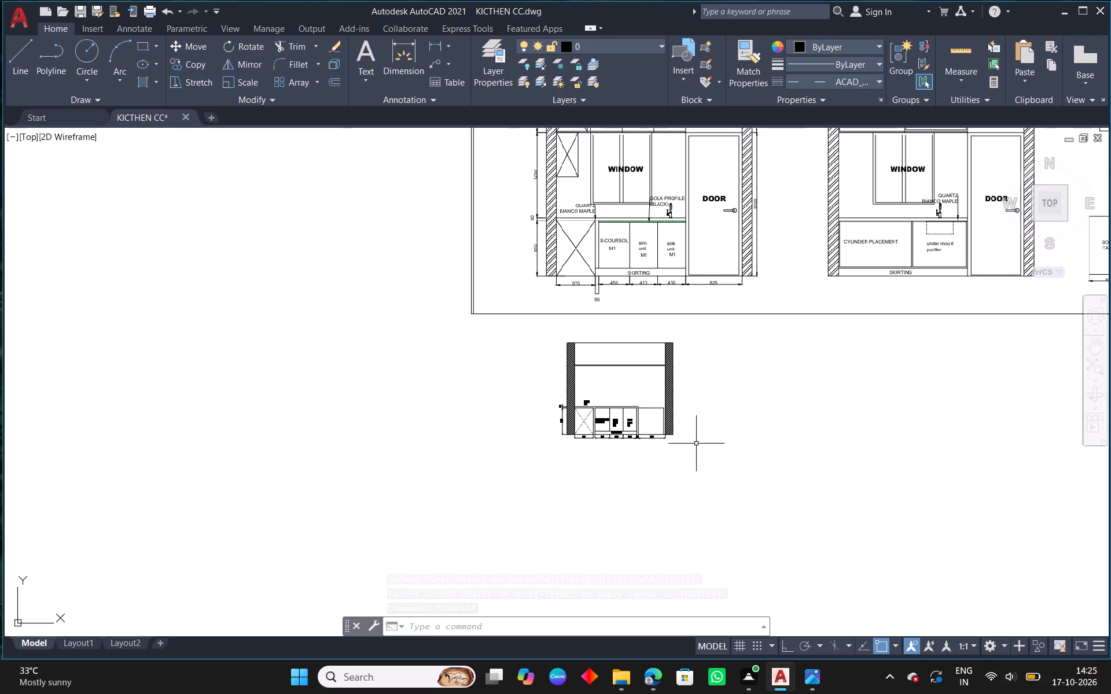
{"action": "key", "text": "Escape"}
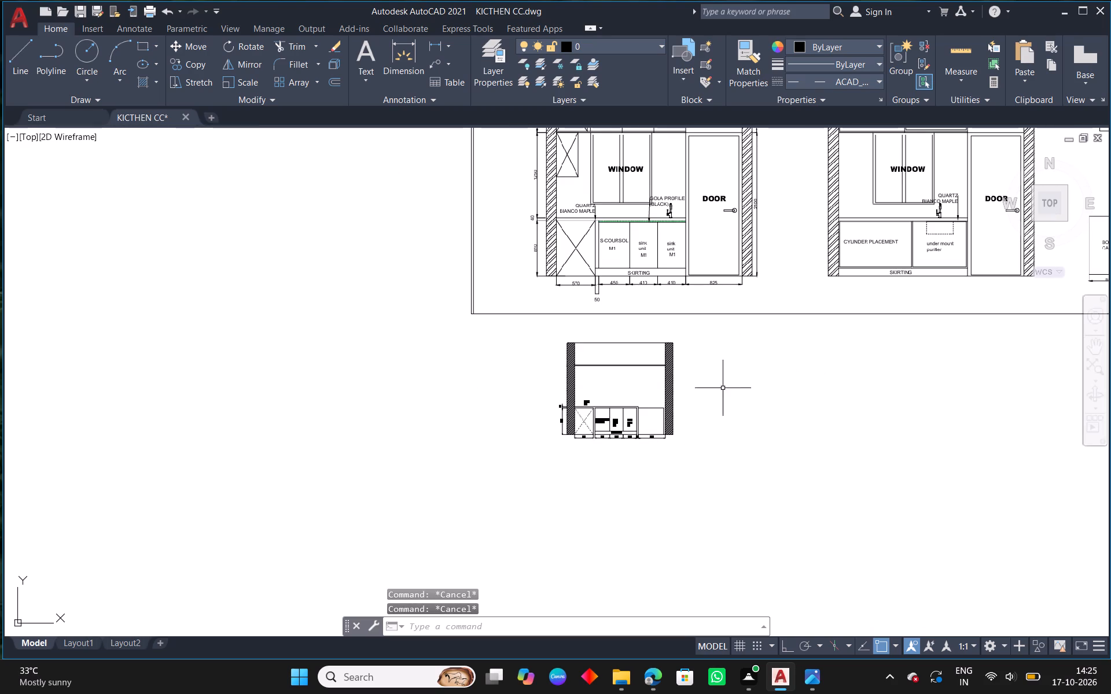
{"action": "scroll", "coordinate": [608, 397], "scroll_direction": "up", "scroll_amount": 3}
{"action": "scroll", "coordinate": [697, 468], "scroll_direction": "up", "scroll_amount": 1}
{"action": "type", "text": "EX"}
{"action": "key", "text": "space"}
{"action": "left_click", "coordinate": [736, 438]}
{"action": "key", "text": "Escape"}
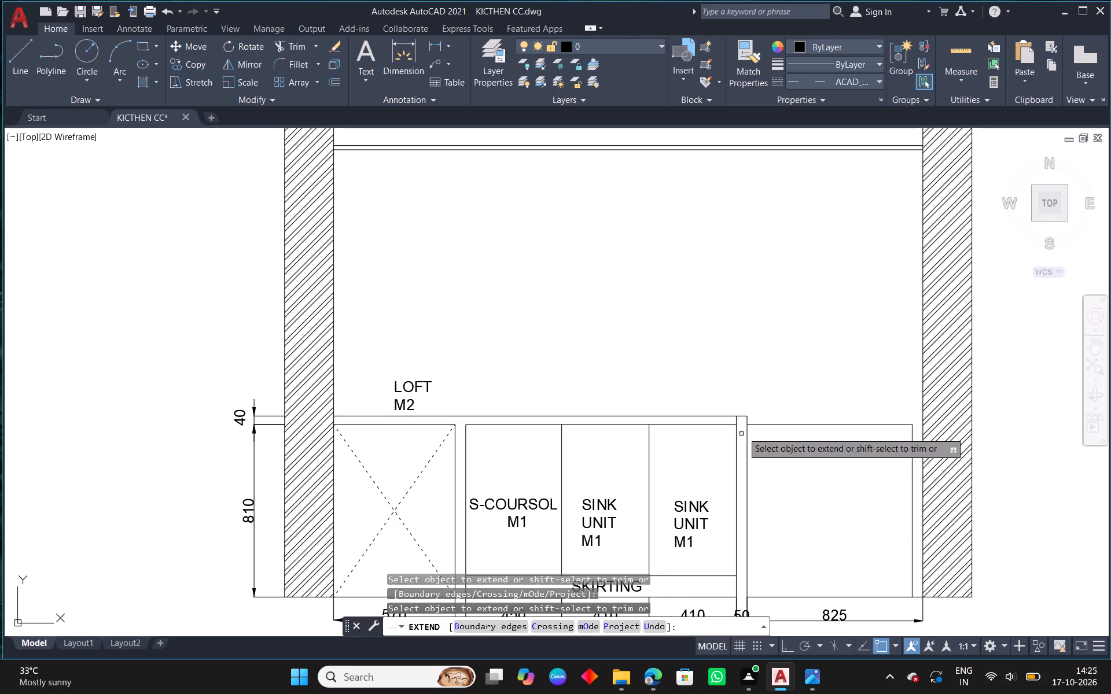
{"action": "key", "text": "e"}
{"action": "type", "text": "X"}
{"action": "key", "text": "space"}
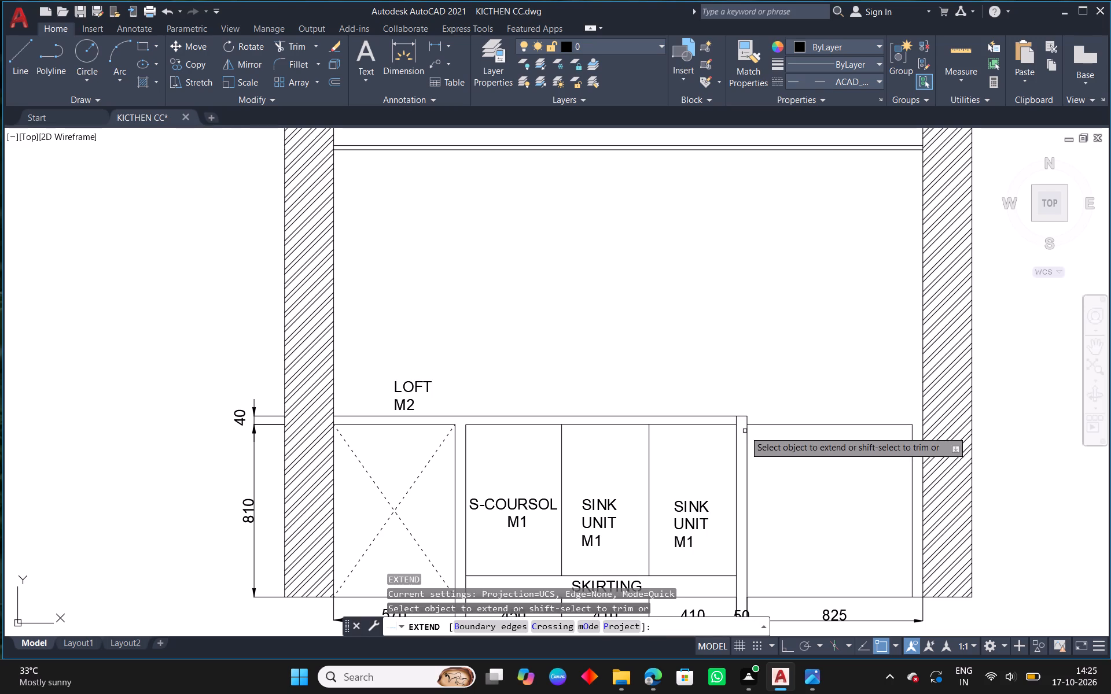
{"action": "left_click", "coordinate": [748, 437]}
{"action": "left_click", "coordinate": [748, 419]}
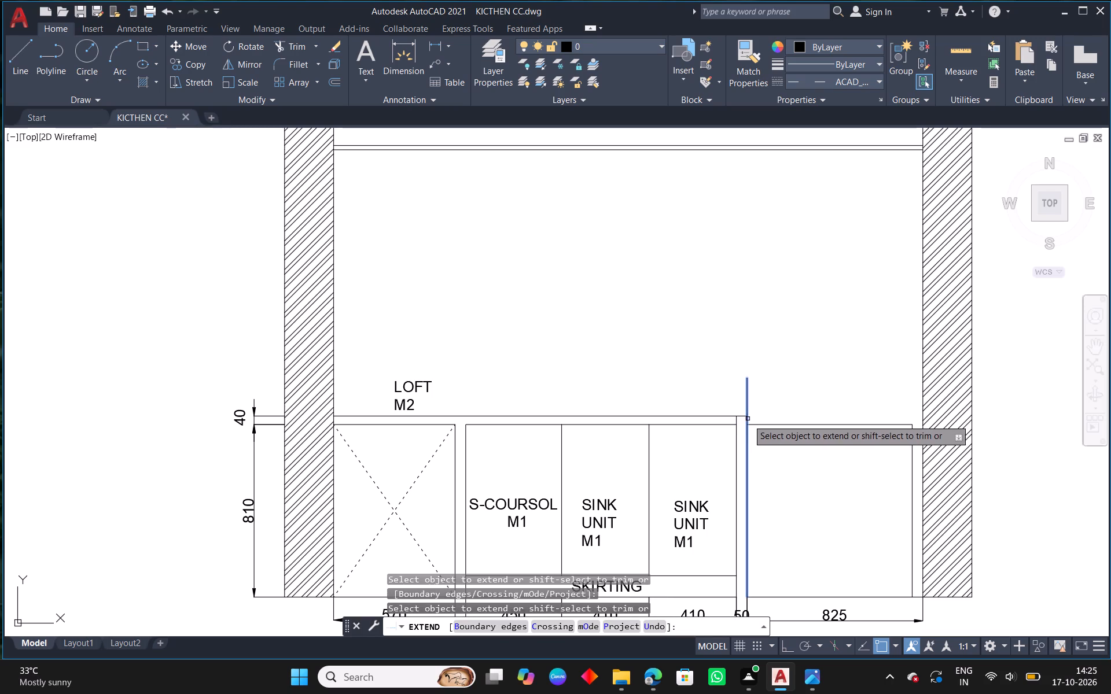
{"action": "left_click", "coordinate": [748, 393]}
{"action": "key", "text": "Escape"}
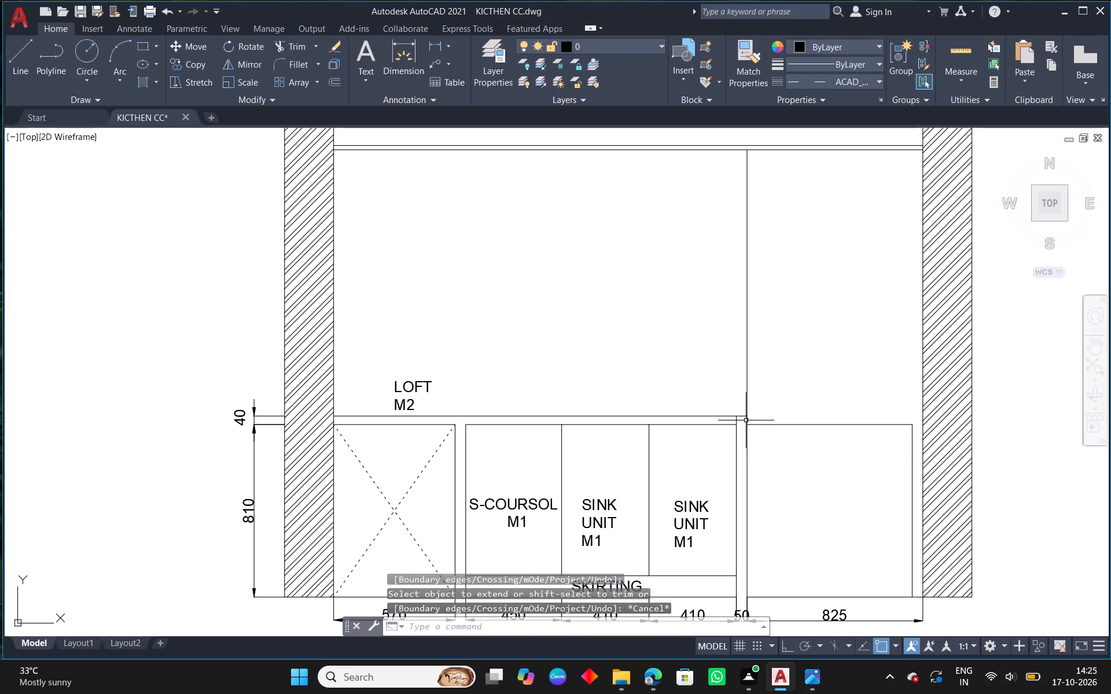
Trim the countertop's top line where it crosses the 50-wide door frame strip.
{"action": "key", "text": "t"}
{"action": "key", "text": "r"}
{"action": "key", "text": "space"}
{"action": "key", "text": "space"}
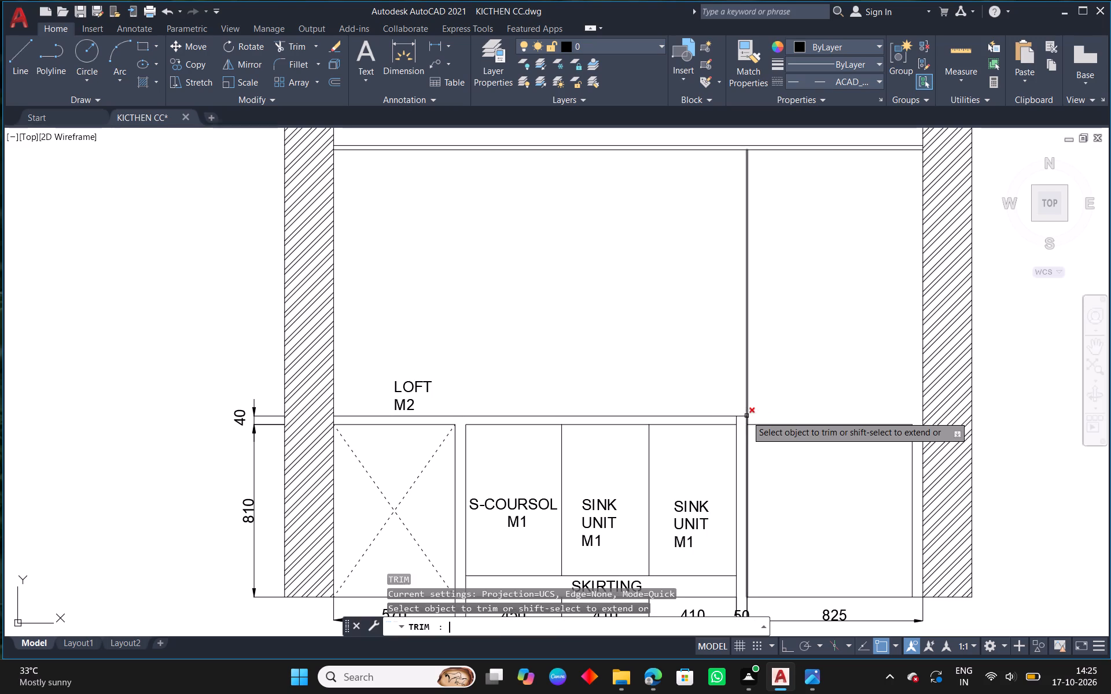
{"action": "left_click", "coordinate": [744, 416]}
{"action": "key", "text": "Escape"}
Extend the door frame's outer vertical beside the sink units up to the lower line of the loft.
{"action": "key", "text": "e"}
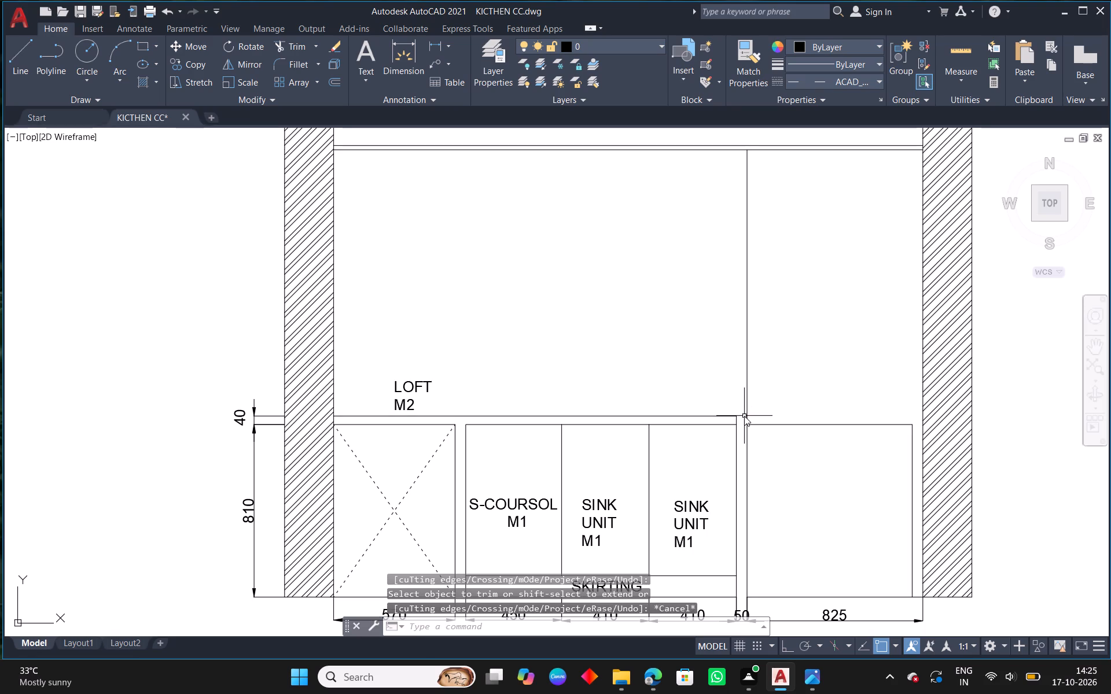
{"action": "type", "text": "X"}
{"action": "key", "text": "space"}
{"action": "left_click", "coordinate": [736, 424]}
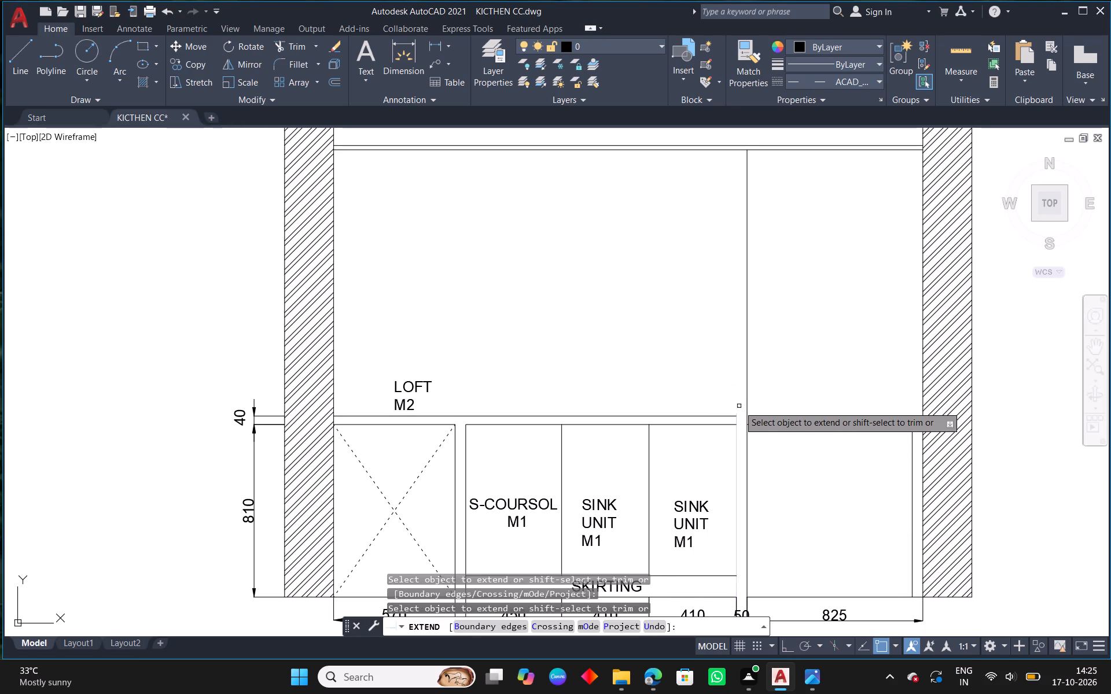
{"action": "left_click", "coordinate": [738, 418]}
{"action": "left_click", "coordinate": [735, 403]}
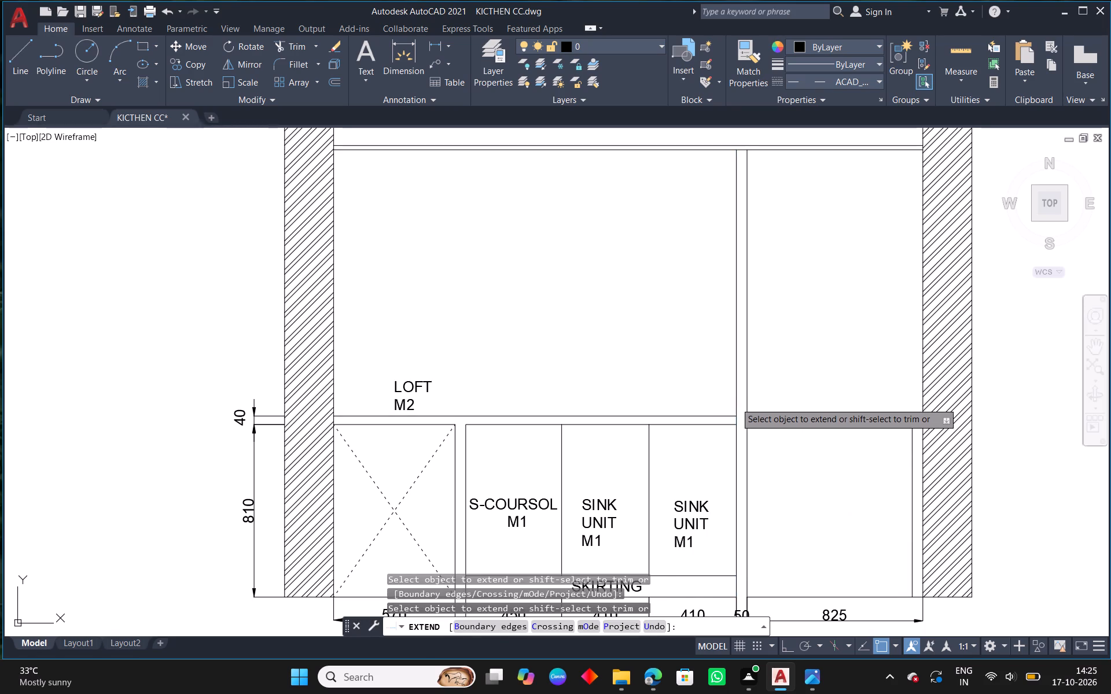
{"action": "key", "text": "Escape"}
Erase the horizontal line at counter height across the 825-wide door opening.
{"action": "left_click", "coordinate": [775, 426]}
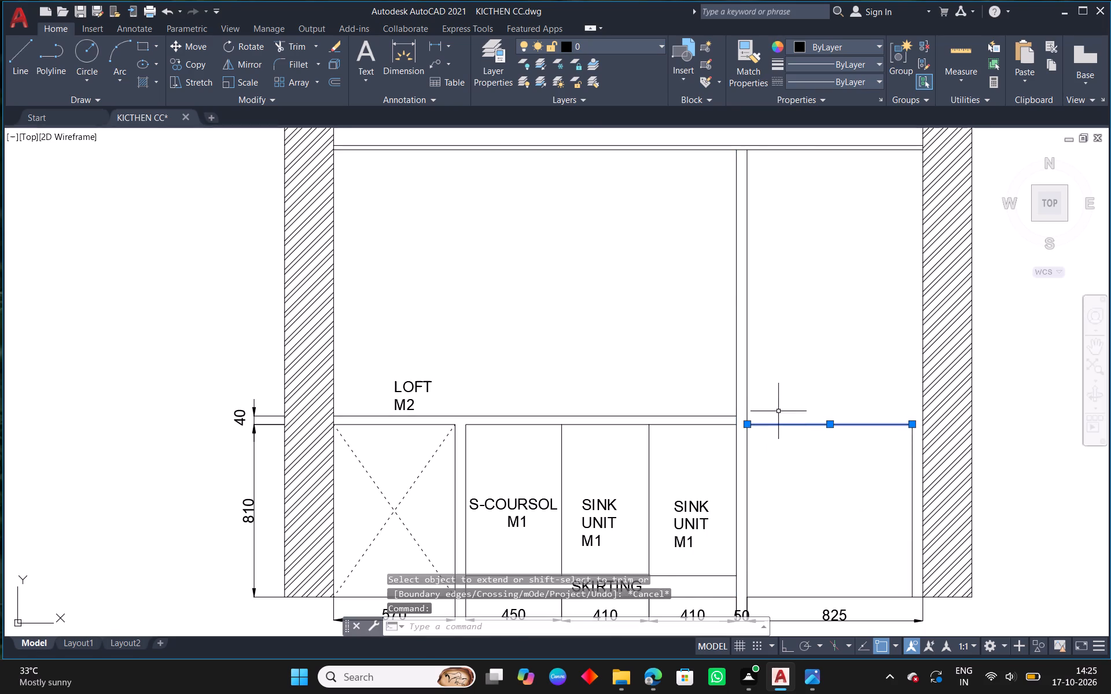
{"action": "left_click", "coordinate": [342, 48]}
Extend the door frame's inner vertical on the hatched-wall side up to the lower line of the loft.
{"action": "middle_click_drag", "start_coordinate": [910, 423], "coordinate": [737, 430]}
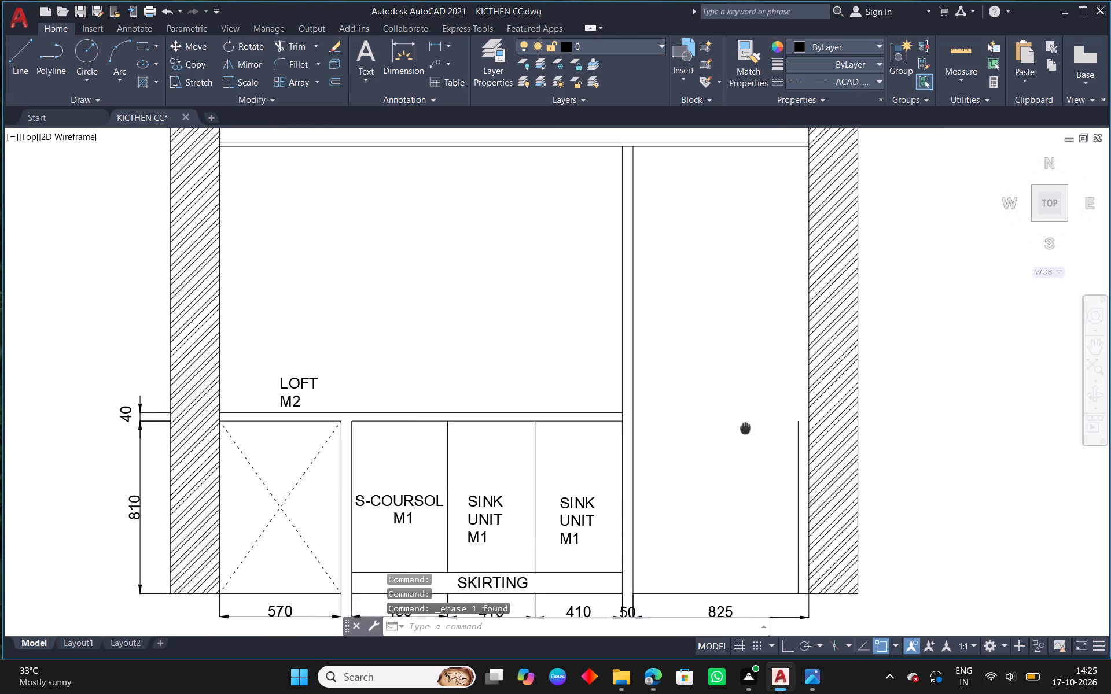
{"action": "middle_click_drag", "start_coordinate": [737, 430], "coordinate": [731, 433]}
{"action": "key", "text": "e"}
{"action": "key", "text": "x"}
{"action": "key", "text": "space"}
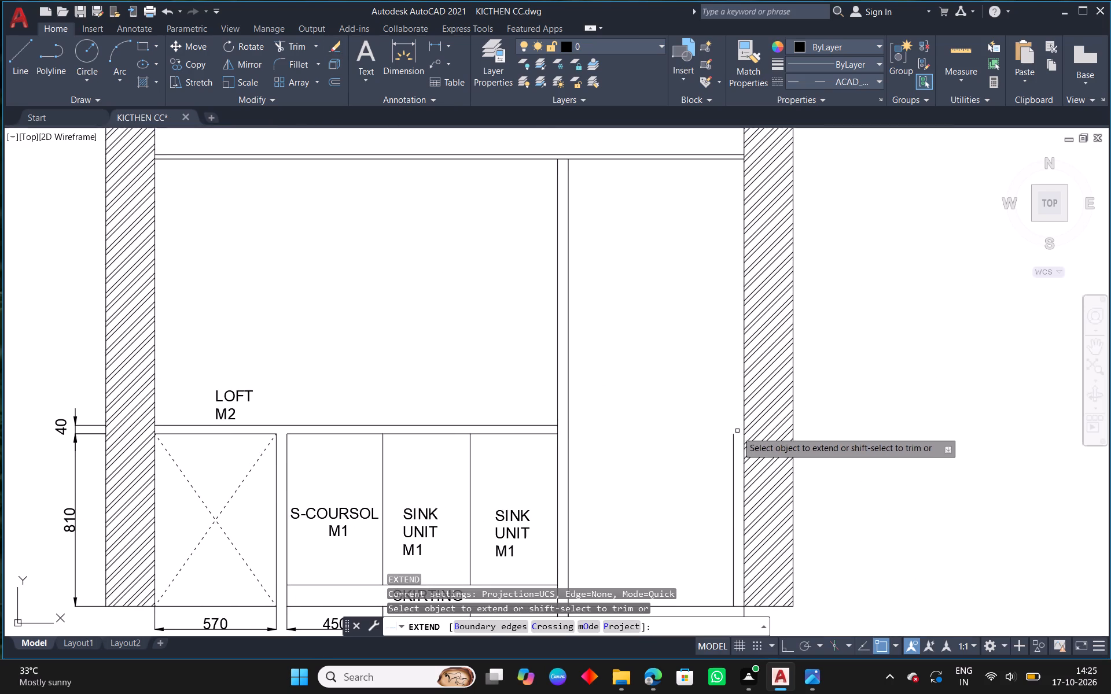
{"action": "left_click", "coordinate": [735, 436]}
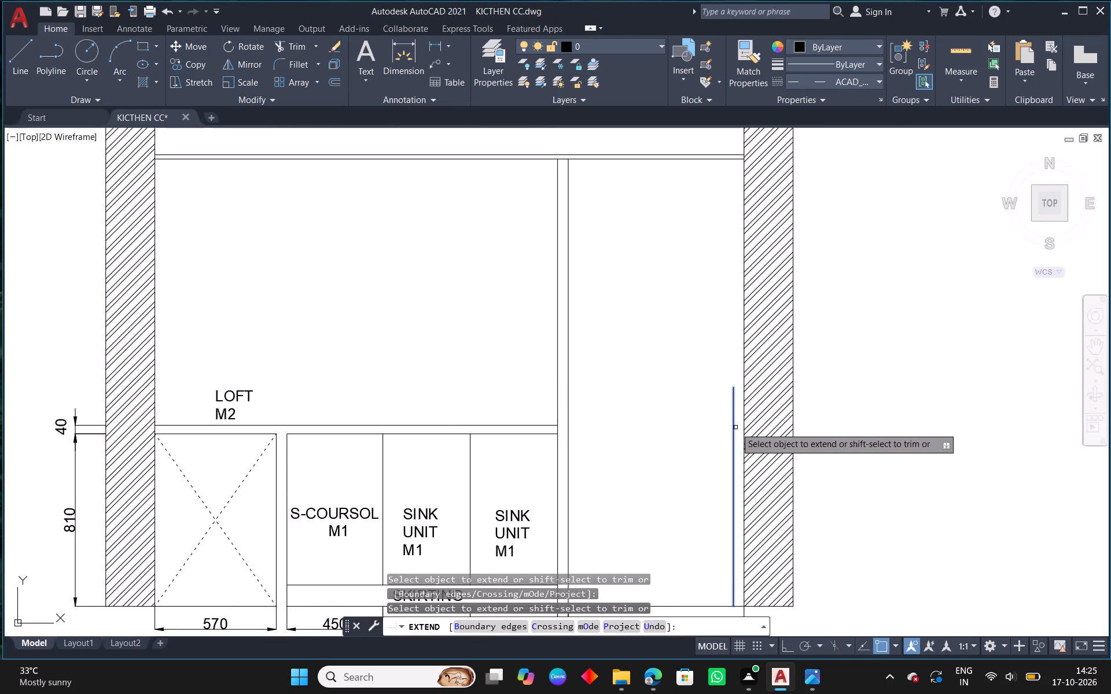
{"action": "left_click", "coordinate": [735, 427]}
{"action": "left_click", "coordinate": [734, 410]}
{"action": "key", "text": "Escape"}
Trim the loft's lower line across both door frame strips, beside the sink-unit side and beside the hatched wall.
{"action": "middle_click_drag", "start_coordinate": [717, 359], "coordinate": [579, 430]}
{"action": "scroll", "coordinate": [576, 433], "scroll_direction": "down", "scroll_amount": 3}
{"action": "middle_click_drag", "start_coordinate": [689, 304], "coordinate": [661, 494]}
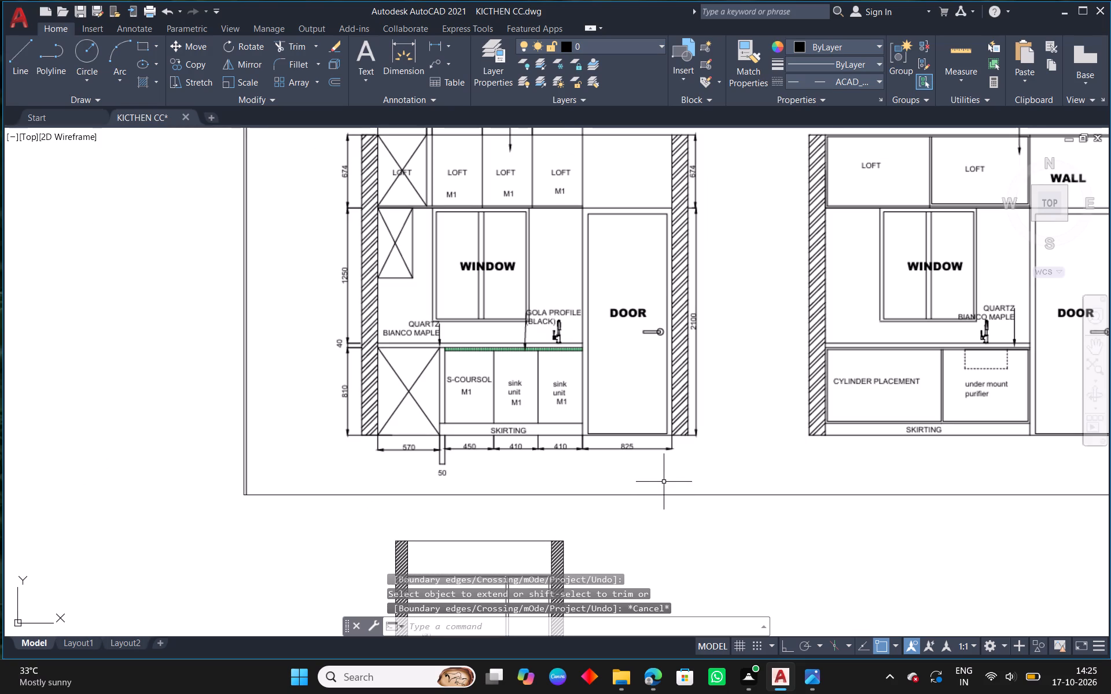
{"action": "middle_click_drag", "start_coordinate": [664, 460], "coordinate": [698, 287]}
{"action": "scroll", "coordinate": [579, 424], "scroll_direction": "up", "scroll_amount": 1}
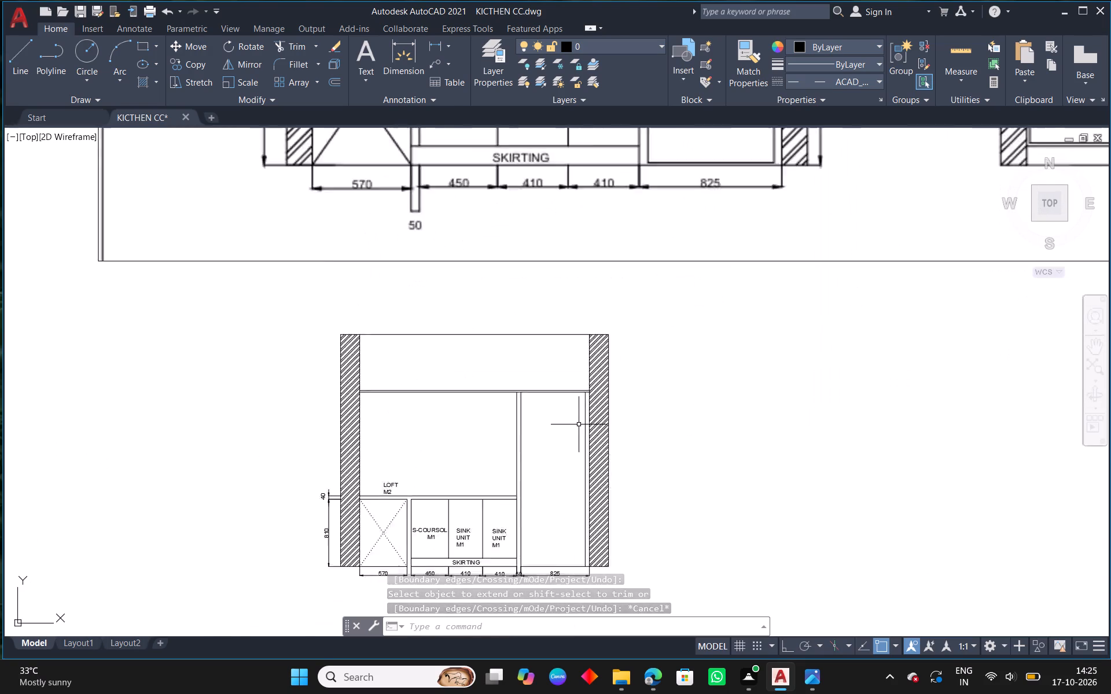
{"action": "scroll", "coordinate": [579, 424], "scroll_direction": "up", "scroll_amount": 1}
{"action": "scroll", "coordinate": [553, 382], "scroll_direction": "up", "scroll_amount": 2}
{"action": "middle_click_drag", "start_coordinate": [350, 368], "coordinate": [463, 359]}
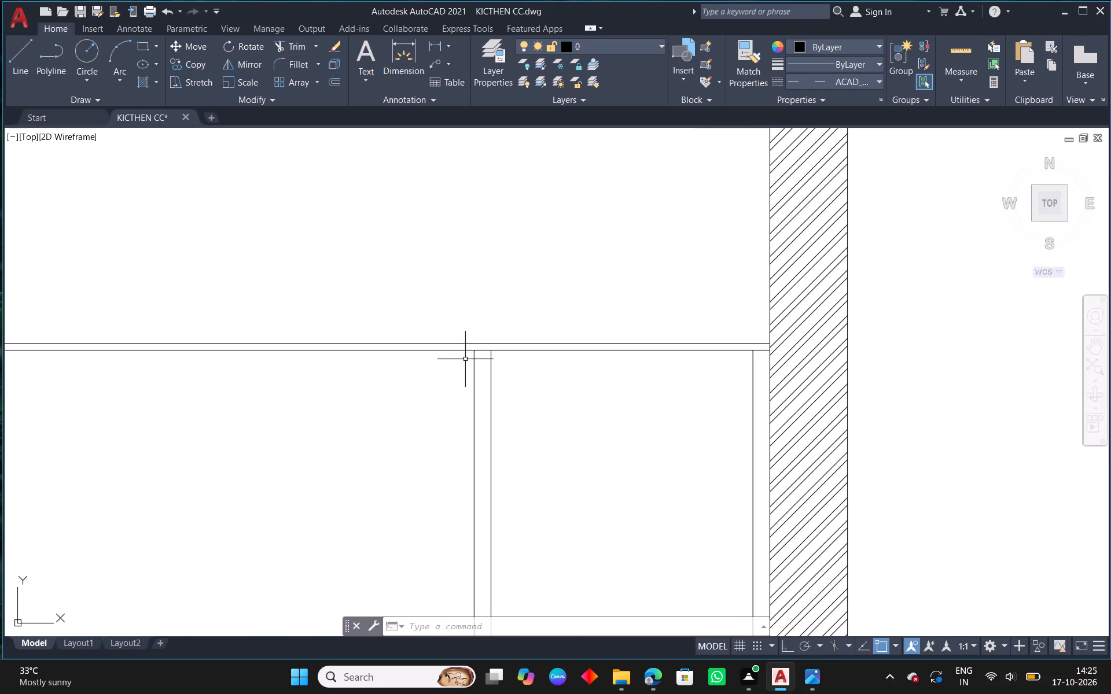
{"action": "type", "text": "TR"}
{"action": "key", "text": "space"}
{"action": "key", "text": "space"}
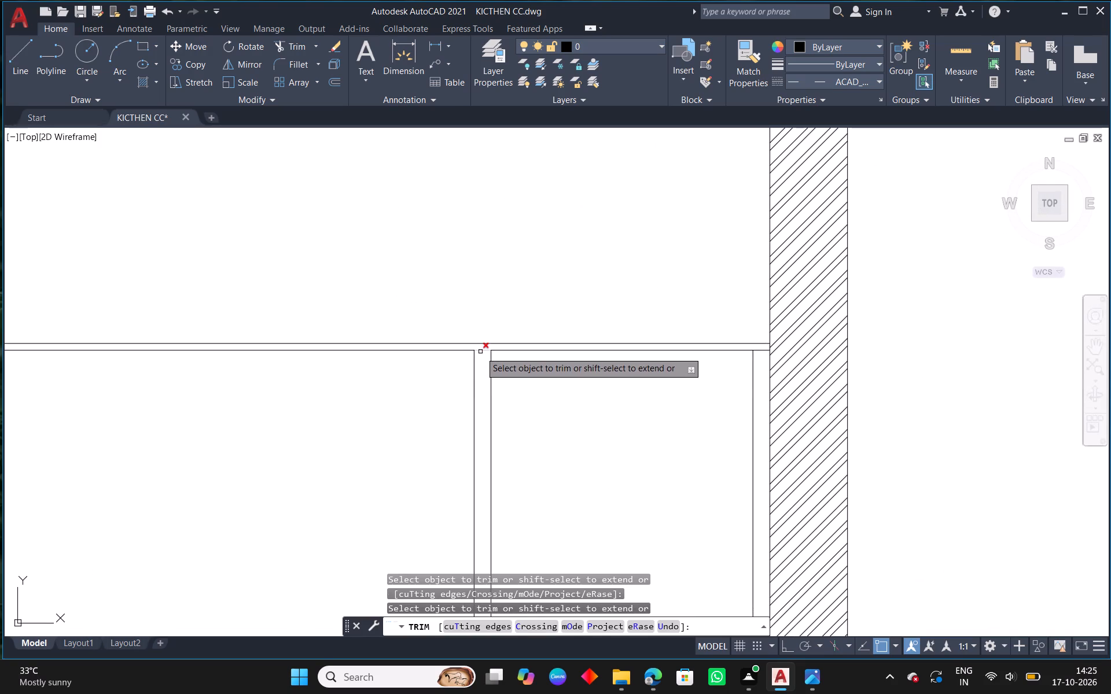
{"action": "left_click", "coordinate": [480, 352]}
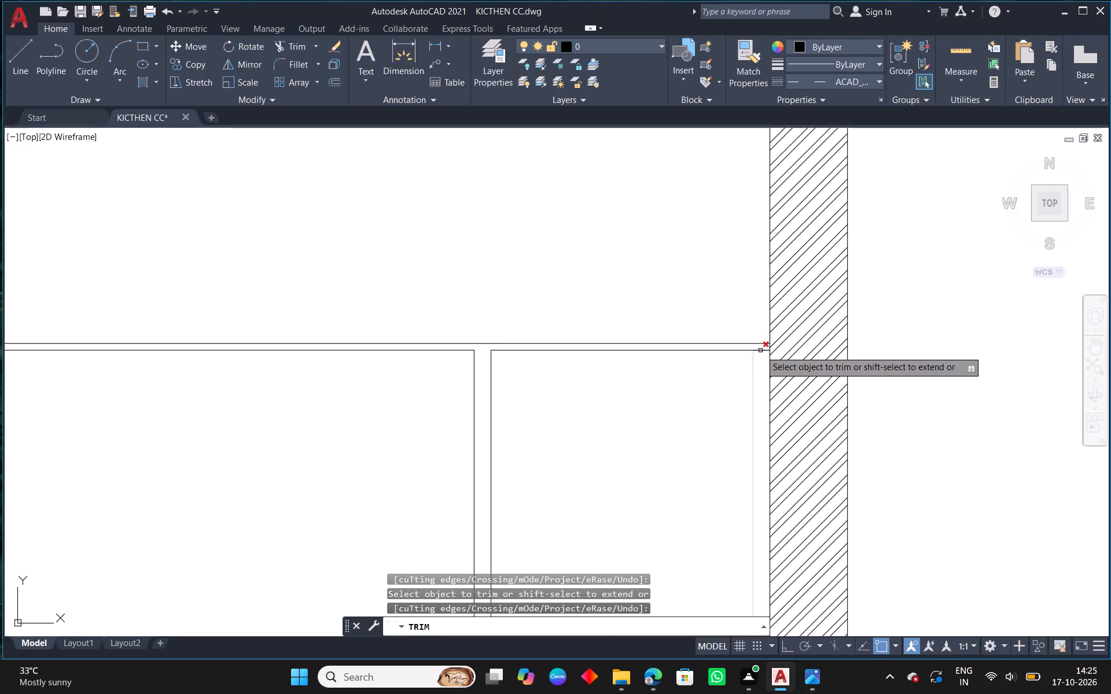
{"action": "left_click", "coordinate": [760, 350]}
{"action": "key", "text": "Escape"}
Extend the door frame's outer vertical on the sink-unit side up to the loft's upper line.
{"action": "key", "text": "e"}
{"action": "type", "text": "X"}
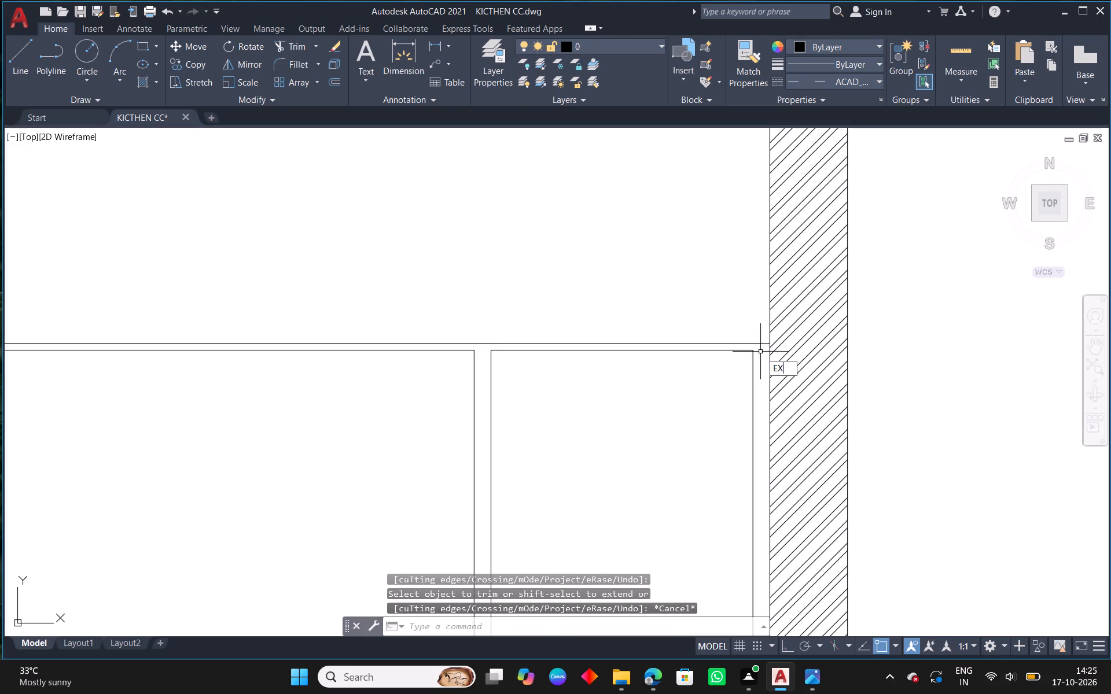
{"action": "key", "text": "space"}
{"action": "left_click", "coordinate": [476, 384]}
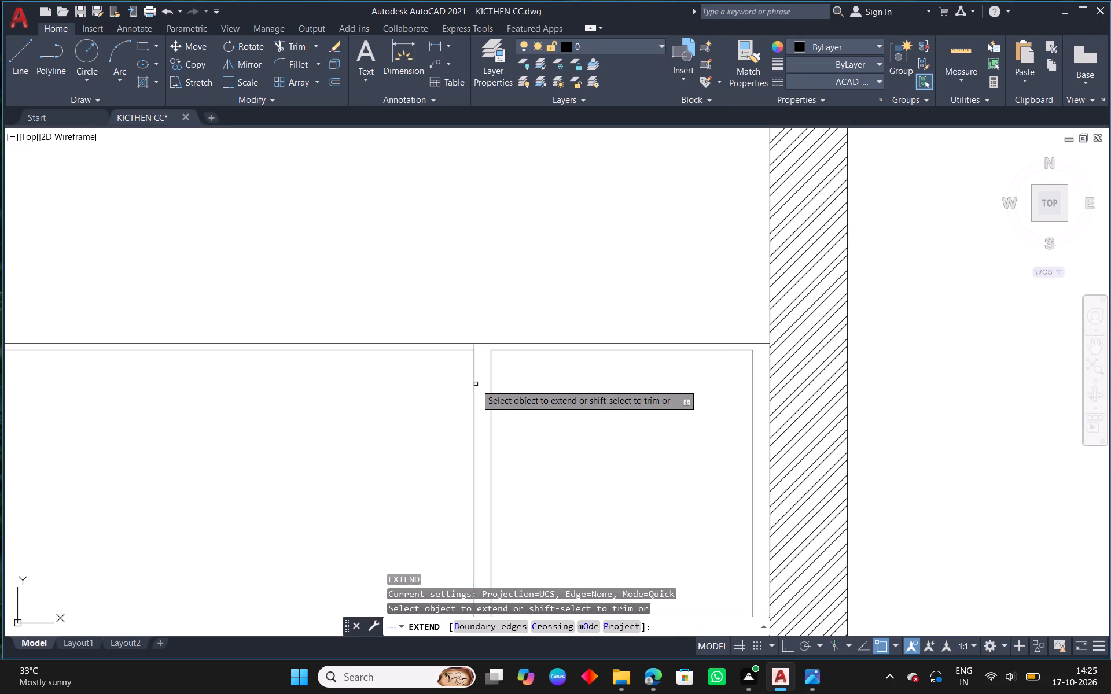
{"action": "key", "text": "Escape"}
Erase the remaining piece of the loft's lower line above the door opening.
{"action": "left_click", "coordinate": [516, 352]}
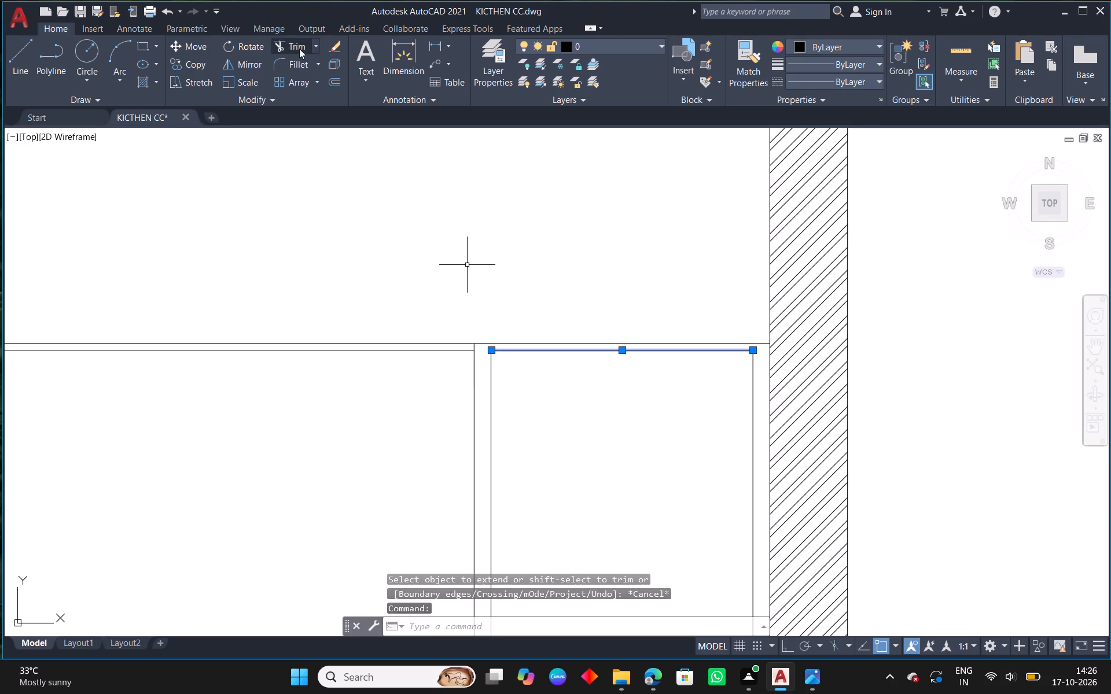
{"action": "left_click", "coordinate": [333, 49]}
{"action": "key", "text": "Escape"}
Offset the loft's upper line down by 50 to form the inner top edge of the door frame.
{"action": "type", "text": "O 50"}
{"action": "key", "text": "space"}
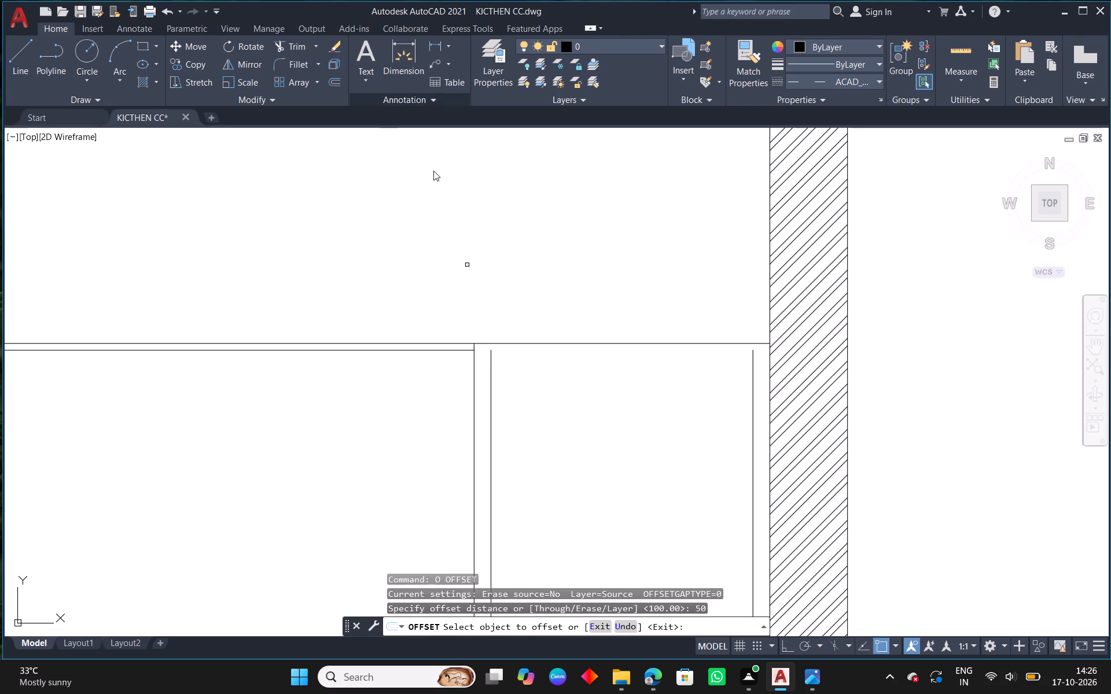
{"action": "left_click", "coordinate": [546, 345]}
{"action": "left_click", "coordinate": [546, 383]}
{"action": "key", "text": "Escape"}
Fillet the offset line with both inner door verticals at zero radius to square the frame's upper corners.
{"action": "type", "text": "F"}
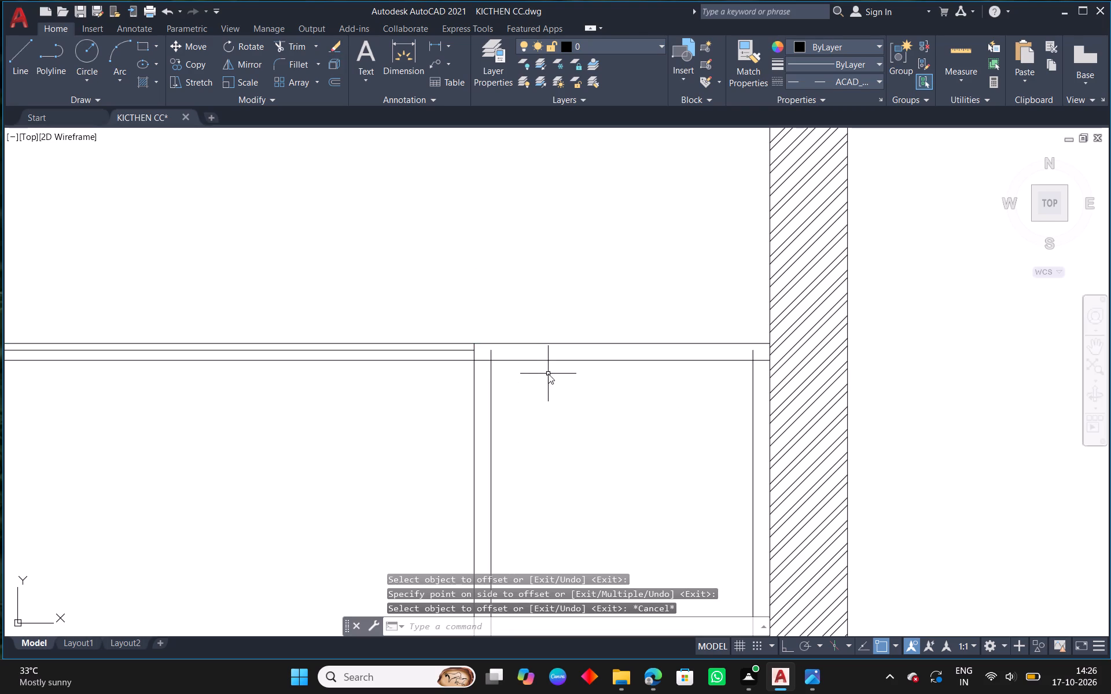
{"action": "key", "text": "space"}
{"action": "left_click", "coordinate": [498, 359]}
{"action": "left_click", "coordinate": [492, 367]}
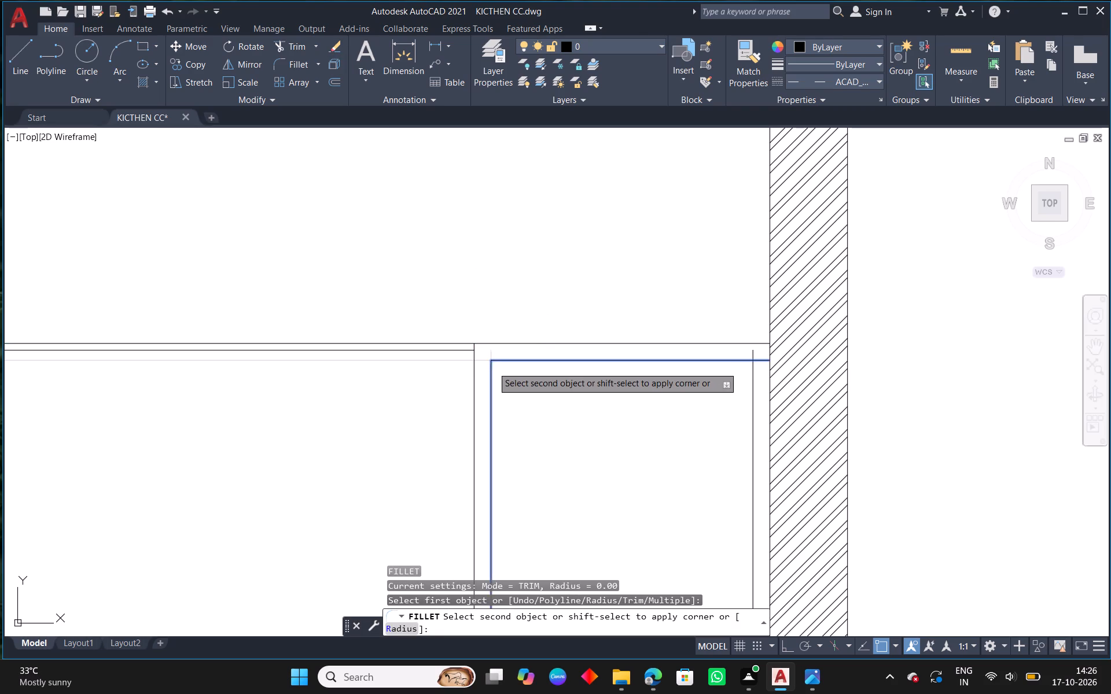
{"action": "right_click", "coordinate": [572, 272]}
{"action": "left_click", "coordinate": [600, 283]}
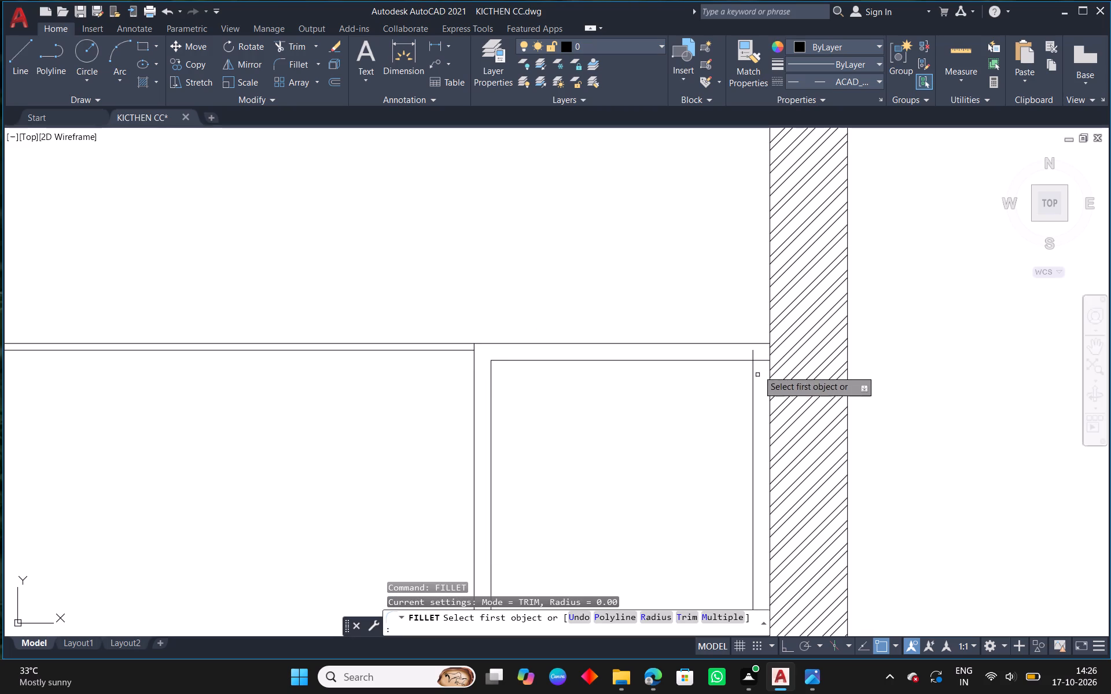
{"action": "left_click", "coordinate": [740, 359]}
{"action": "left_click", "coordinate": [753, 375]}
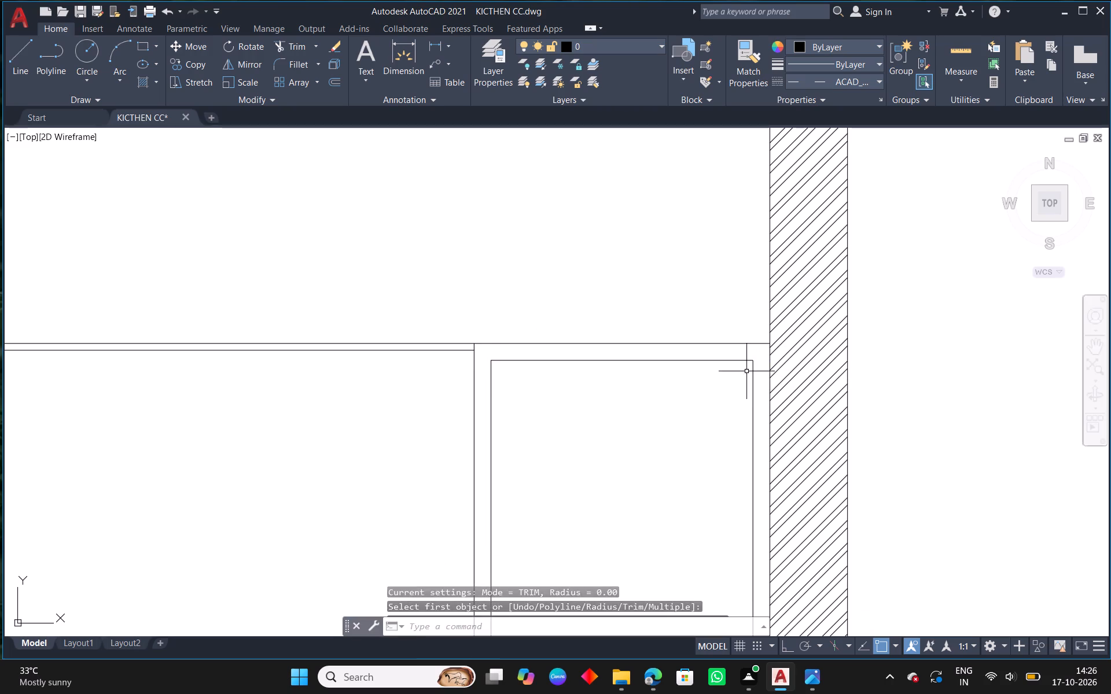
Copy the LOFT M2 label from above the countertop into the middle of the door opening.
{"action": "scroll", "coordinate": [555, 280], "scroll_direction": "down", "scroll_amount": 4}
{"action": "scroll", "coordinate": [704, 307], "scroll_direction": "down", "scroll_amount": 1}
{"action": "scroll", "coordinate": [691, 355], "scroll_direction": "down", "scroll_amount": 1}
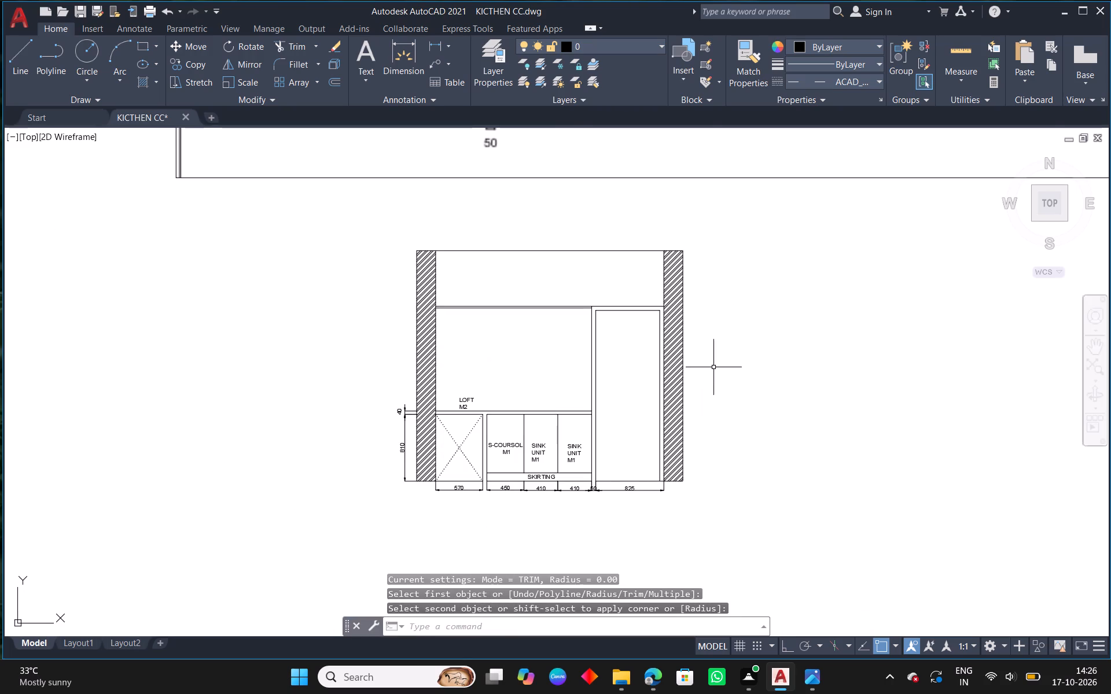
{"action": "scroll", "coordinate": [689, 356], "scroll_direction": "down", "scroll_amount": 2}
{"action": "scroll", "coordinate": [725, 239], "scroll_direction": "up", "scroll_amount": 3}
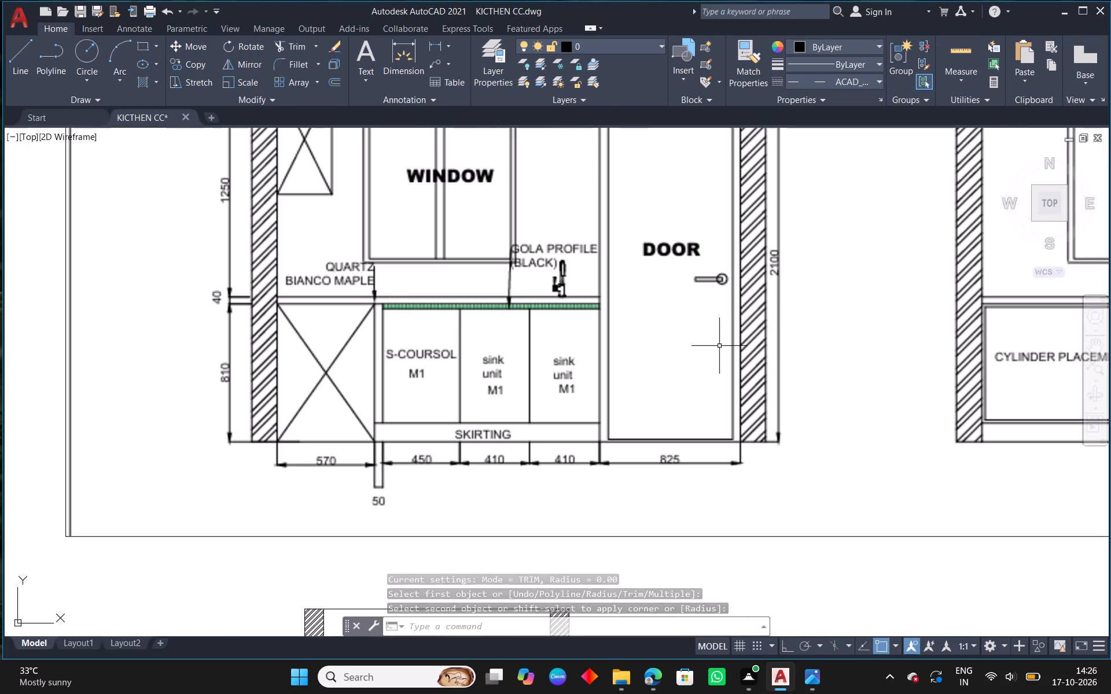
{"action": "middle_click_drag", "start_coordinate": [696, 408], "coordinate": [495, 124]}
{"action": "scroll", "coordinate": [626, 200], "scroll_direction": "down", "scroll_amount": 2}
{"action": "scroll", "coordinate": [461, 335], "scroll_direction": "up", "scroll_amount": 2}
{"action": "scroll", "coordinate": [424, 271], "scroll_direction": "up", "scroll_amount": 2}
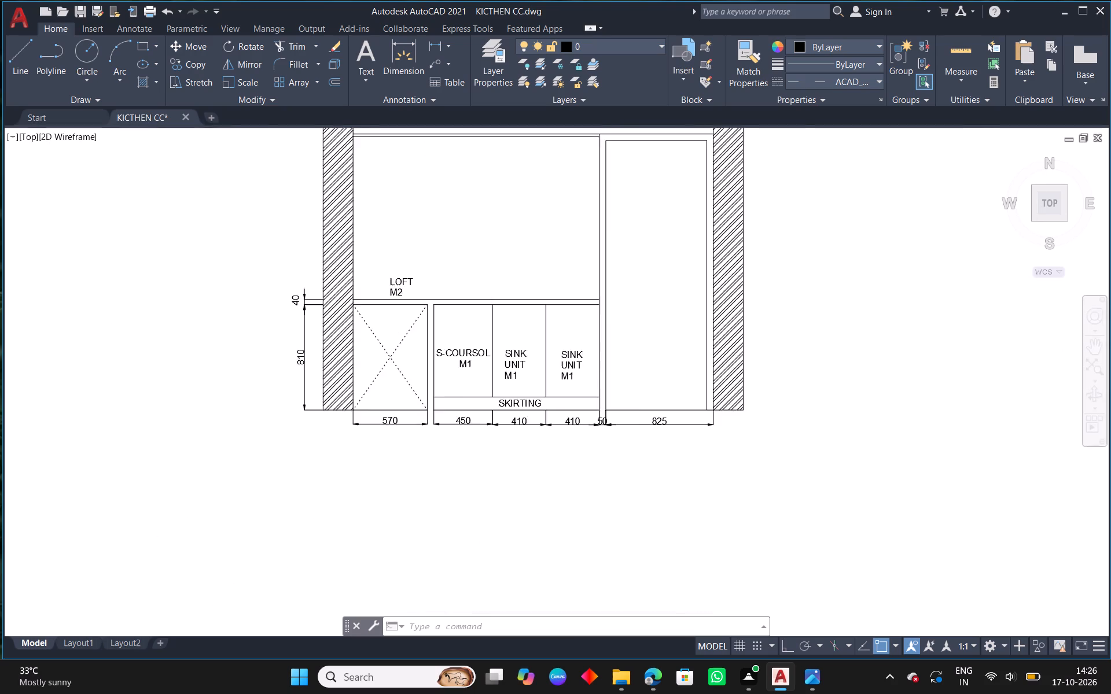
{"action": "left_click", "coordinate": [370, 296]}
{"action": "left_click", "coordinate": [369, 284]}
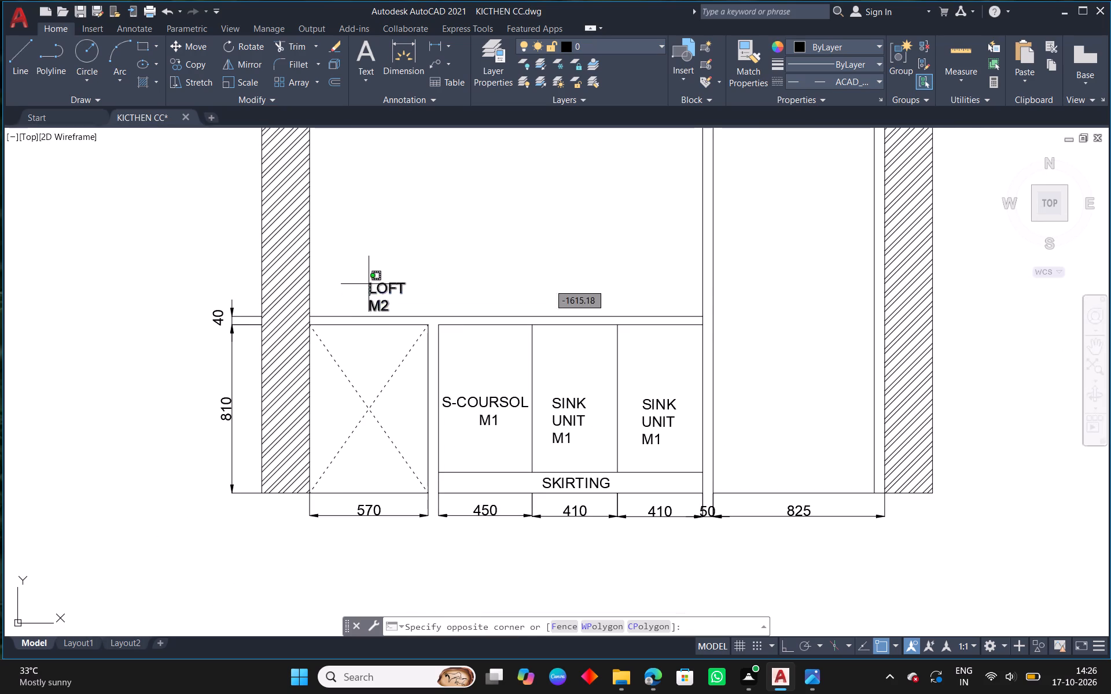
{"action": "key", "text": "c"}
{"action": "type", "text": "O"}
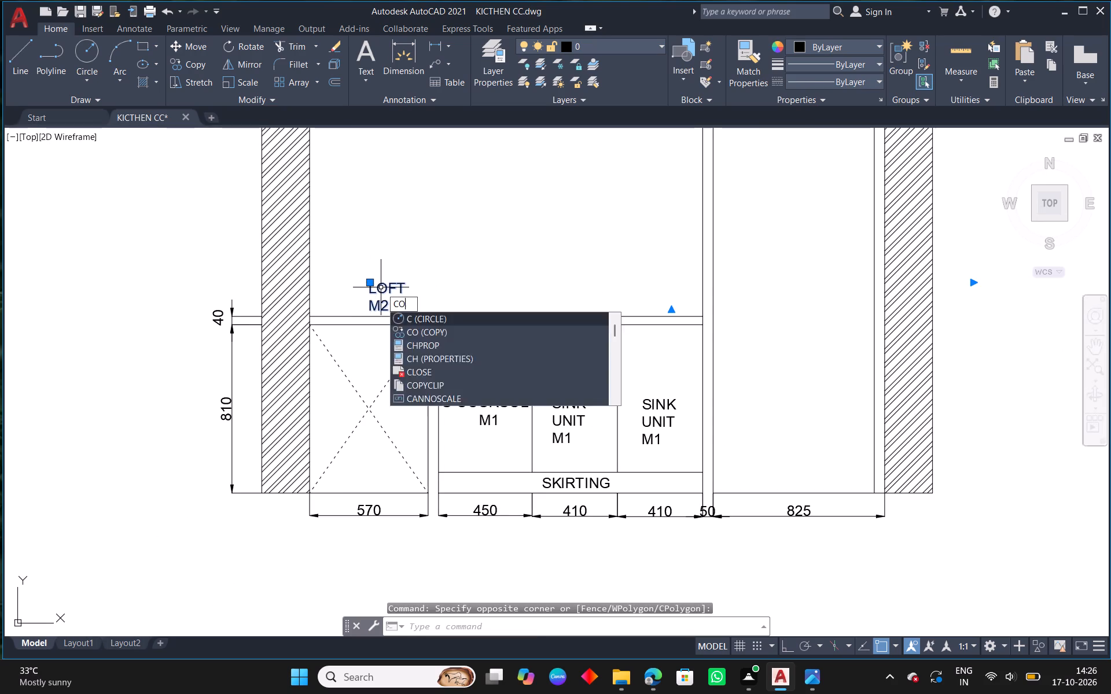
{"action": "key", "text": "space"}
{"action": "left_click", "coordinate": [376, 299]}
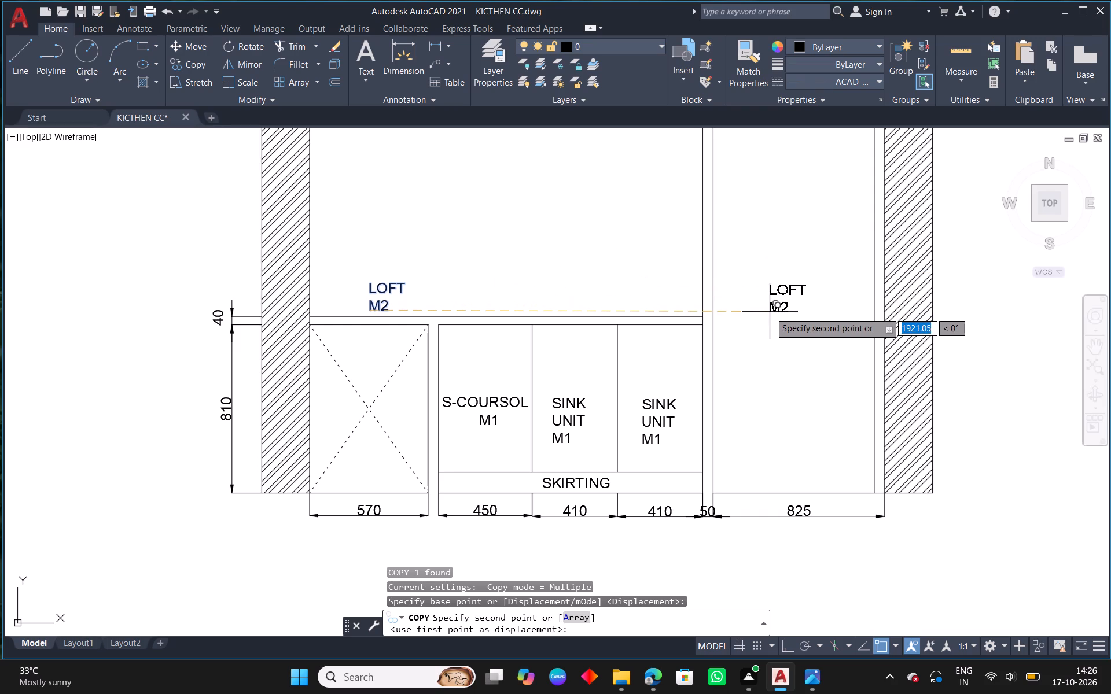
{"action": "scroll", "coordinate": [790, 289], "scroll_direction": "down", "scroll_amount": 3}
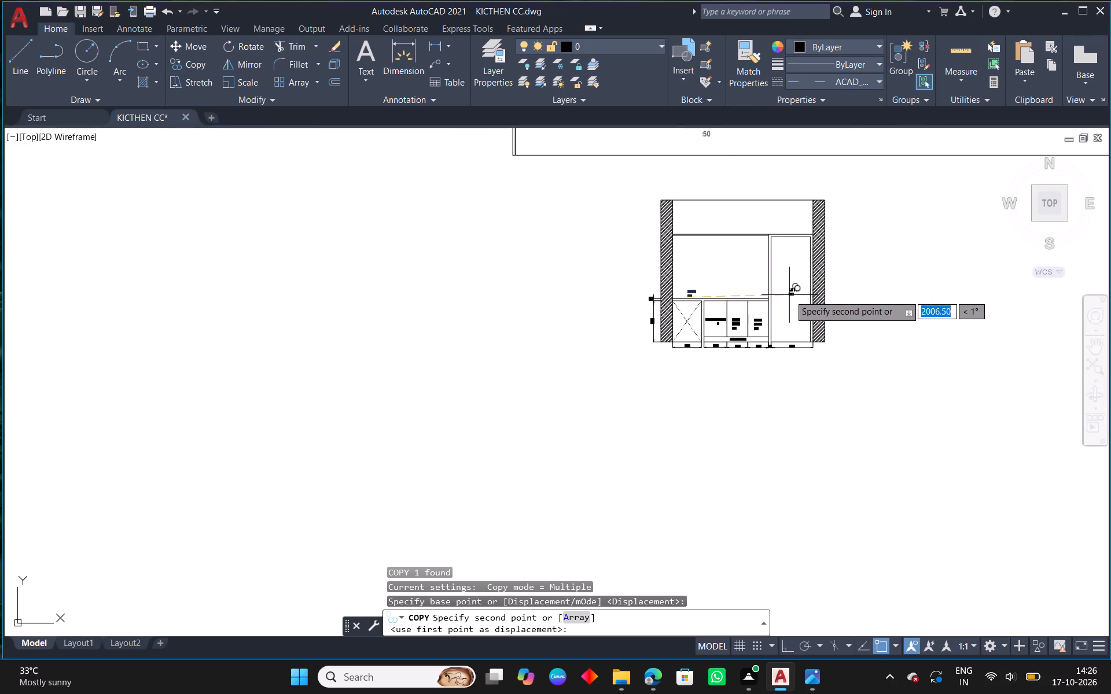
{"action": "middle_click_drag", "start_coordinate": [764, 288], "coordinate": [555, 497]}
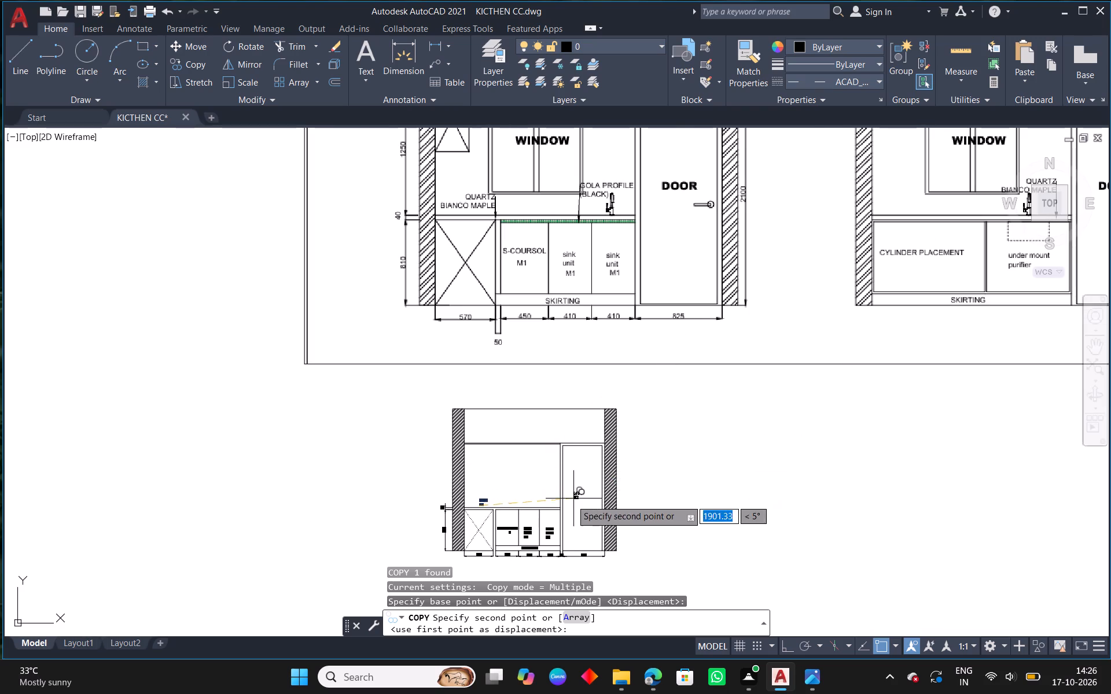
{"action": "scroll", "coordinate": [567, 501], "scroll_direction": "up", "scroll_amount": 2}
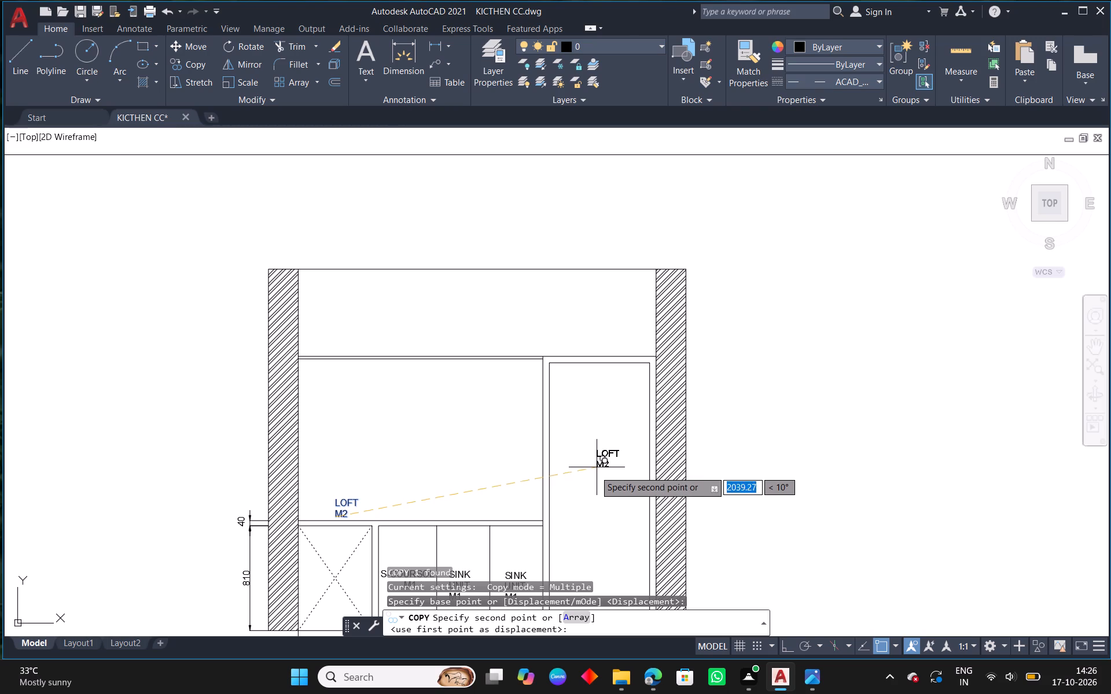
{"action": "scroll", "coordinate": [595, 471], "scroll_direction": "up", "scroll_amount": 2}
{"action": "middle_click_drag", "start_coordinate": [595, 468], "coordinate": [594, 308]}
{"action": "left_click", "coordinate": [570, 363]}
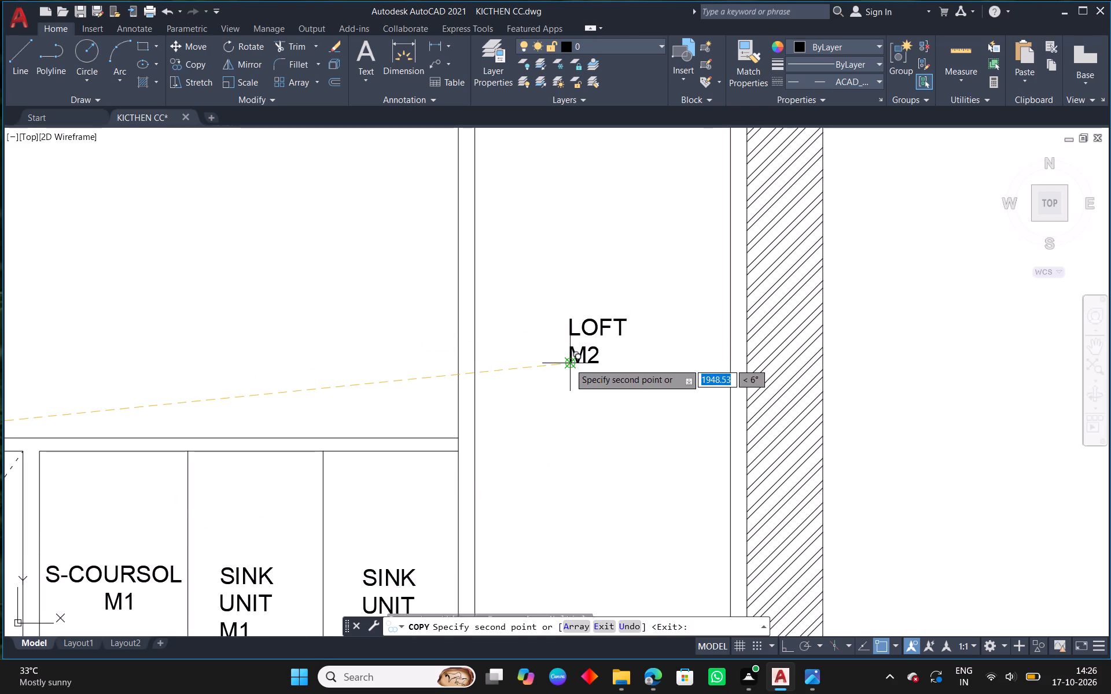
{"action": "right_click", "coordinate": [571, 363]}
{"action": "left_click", "coordinate": [609, 372]}
{"action": "key", "text": "Escape"}
Replace the copied label's text inside the door opening with DOOR.
{"action": "key", "text": "e"}
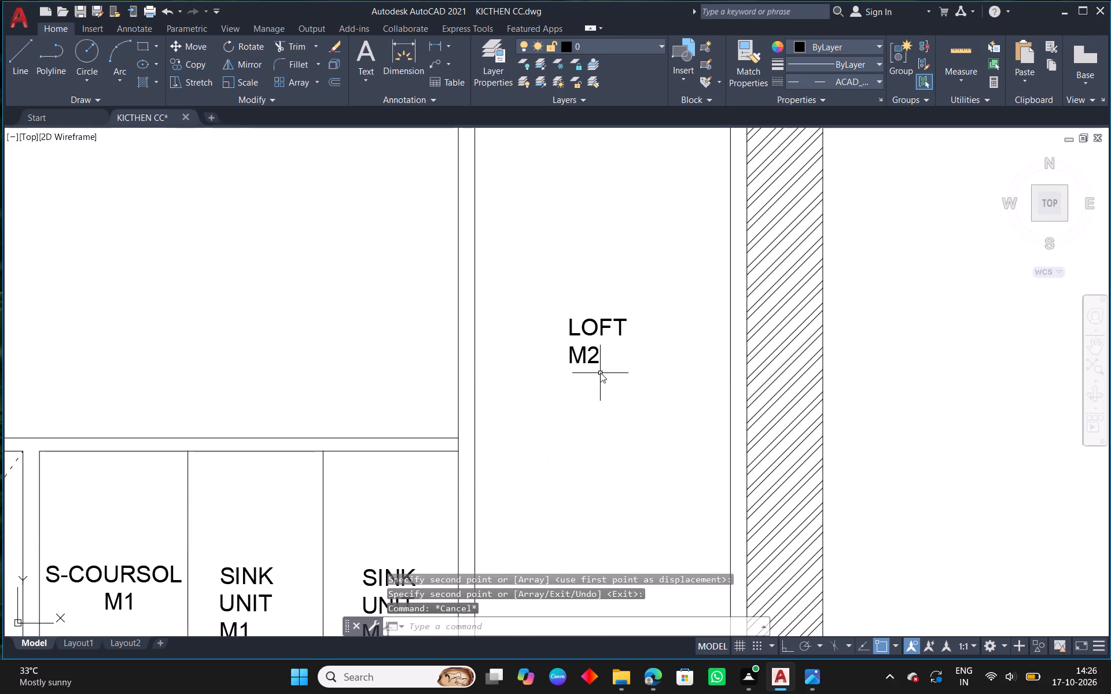
{"action": "key", "text": "d"}
{"action": "key", "text": "space"}
{"action": "left_click", "coordinate": [594, 356]}
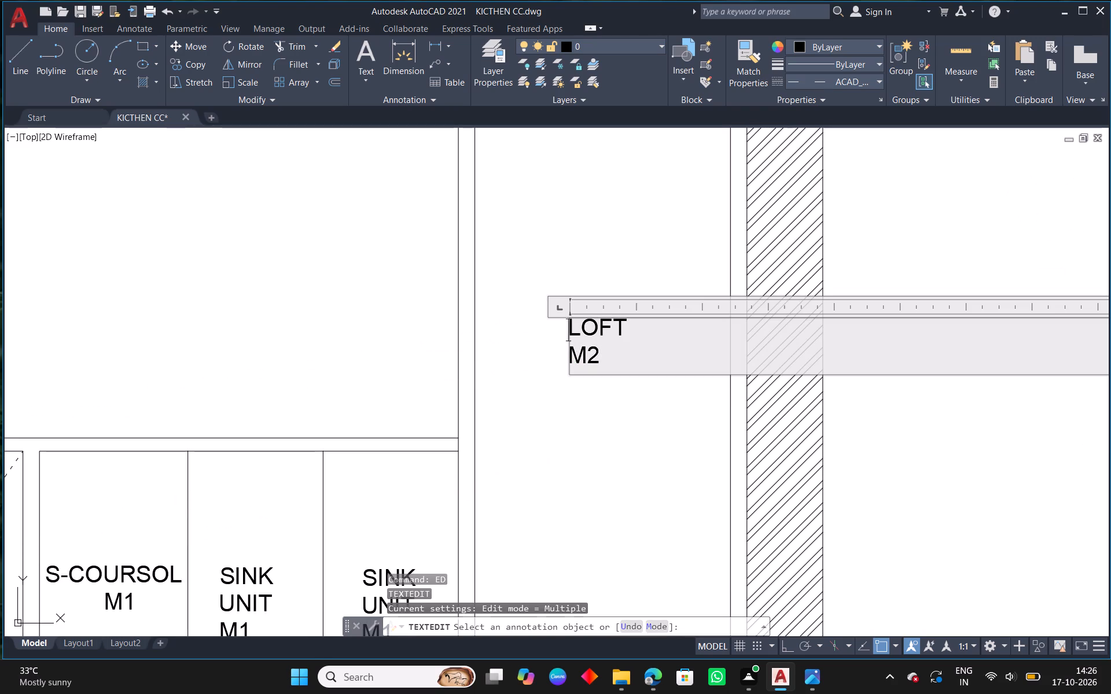
{"action": "left_click_drag", "start_coordinate": [623, 344], "coordinate": [567, 353]}
{"action": "left_click_drag", "start_coordinate": [635, 370], "coordinate": [569, 334]}
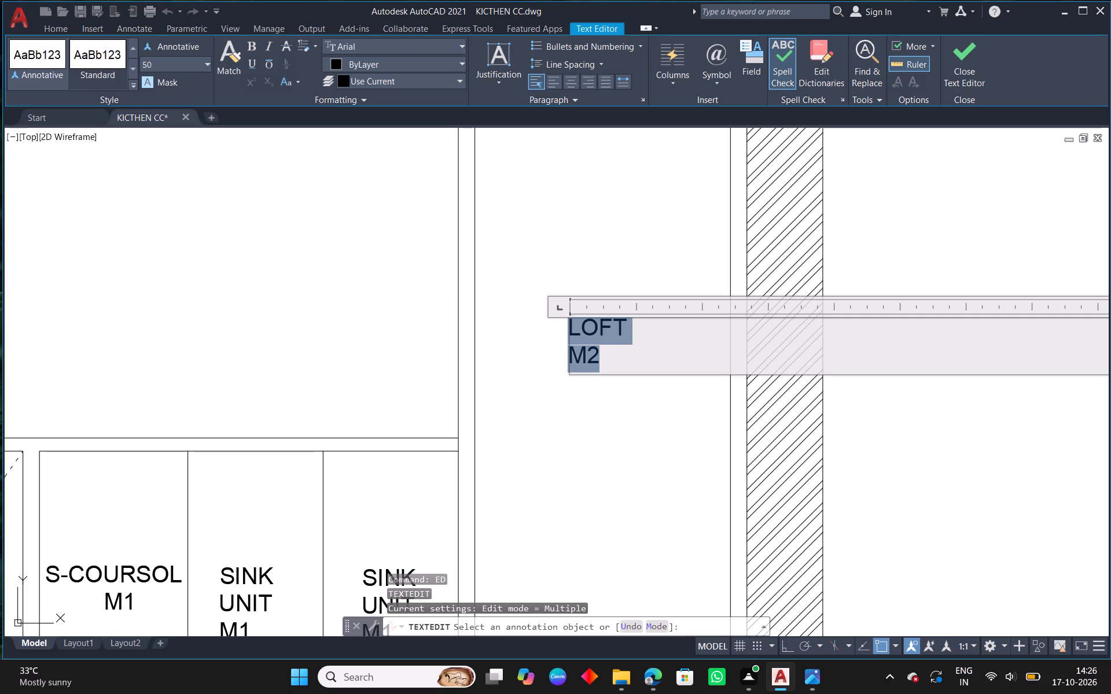
{"action": "left_click_drag", "start_coordinate": [569, 334], "coordinate": [569, 326]}
{"action": "key", "text": "BackSpace"}
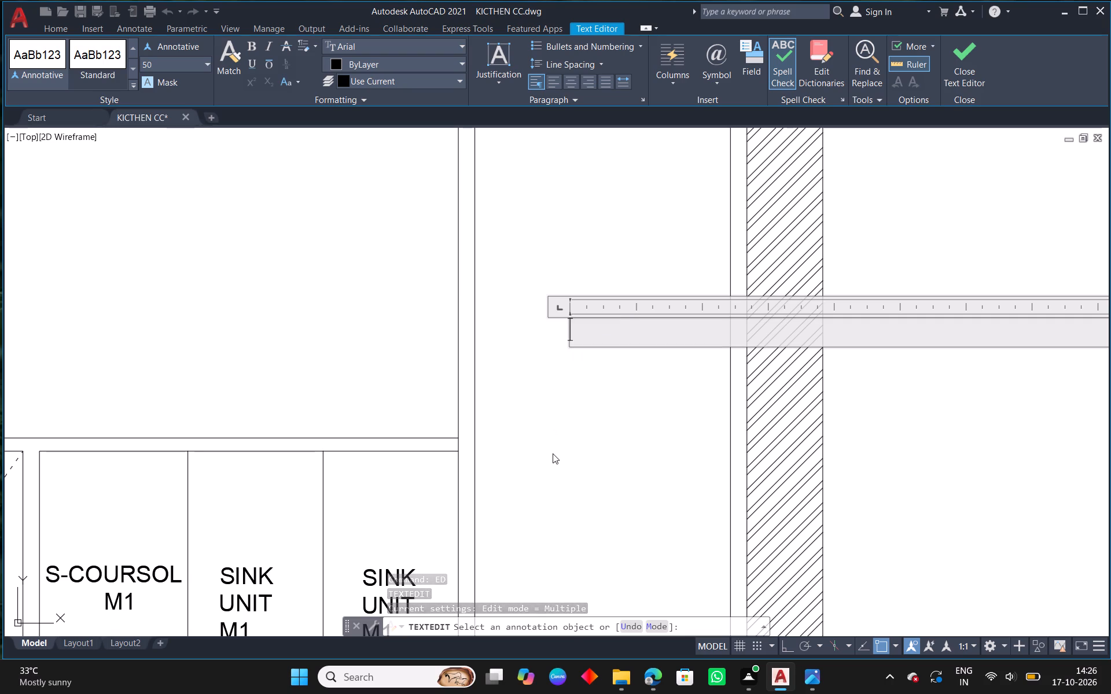
{"action": "type", "text": "DOOR"}
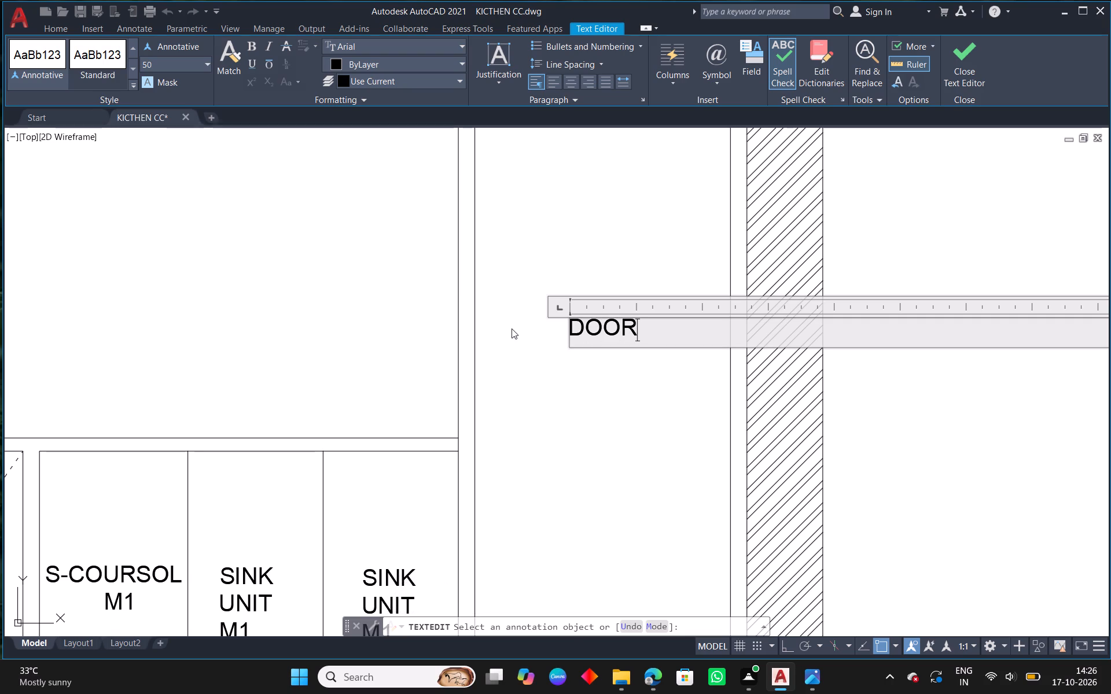
{"action": "left_click", "coordinate": [518, 353]}
{"action": "key", "text": "Escape"}
Draw a horizontal door handle rectangle about 312 by 34 just below the DOOR label, near the wall-side frame.
{"action": "scroll", "coordinate": [555, 340], "scroll_direction": "down", "scroll_amount": 5}
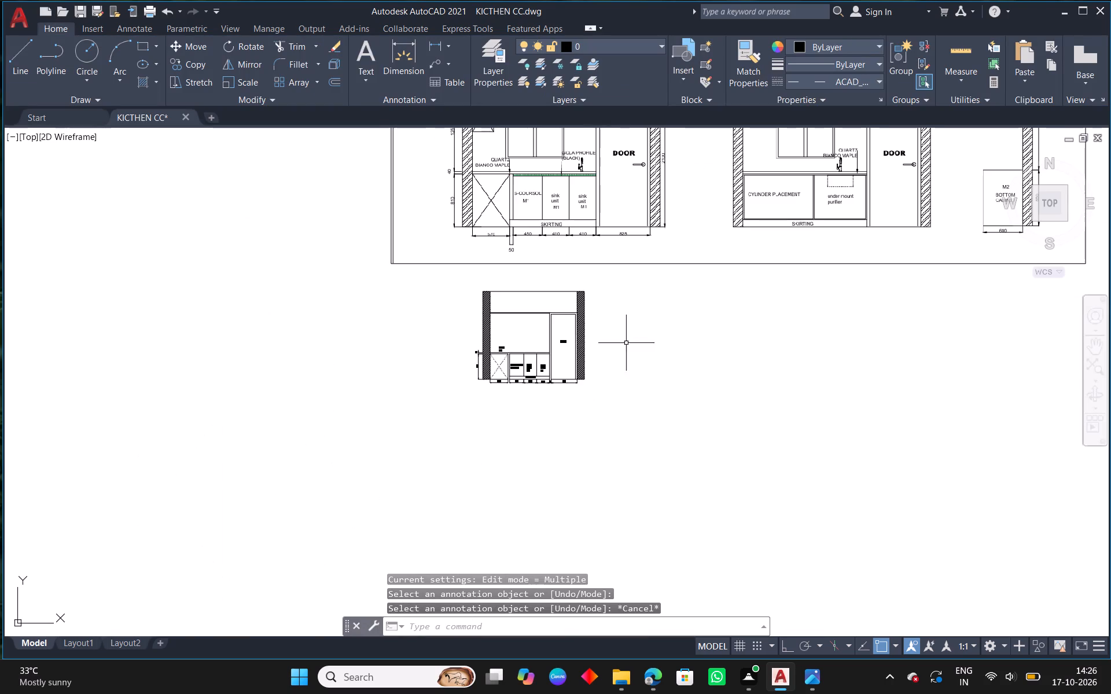
{"action": "middle_click_drag", "start_coordinate": [623, 321], "coordinate": [602, 325]}
{"action": "scroll", "coordinate": [560, 361], "scroll_direction": "up", "scroll_amount": 3}
{"action": "scroll", "coordinate": [492, 328], "scroll_direction": "up", "scroll_amount": 2}
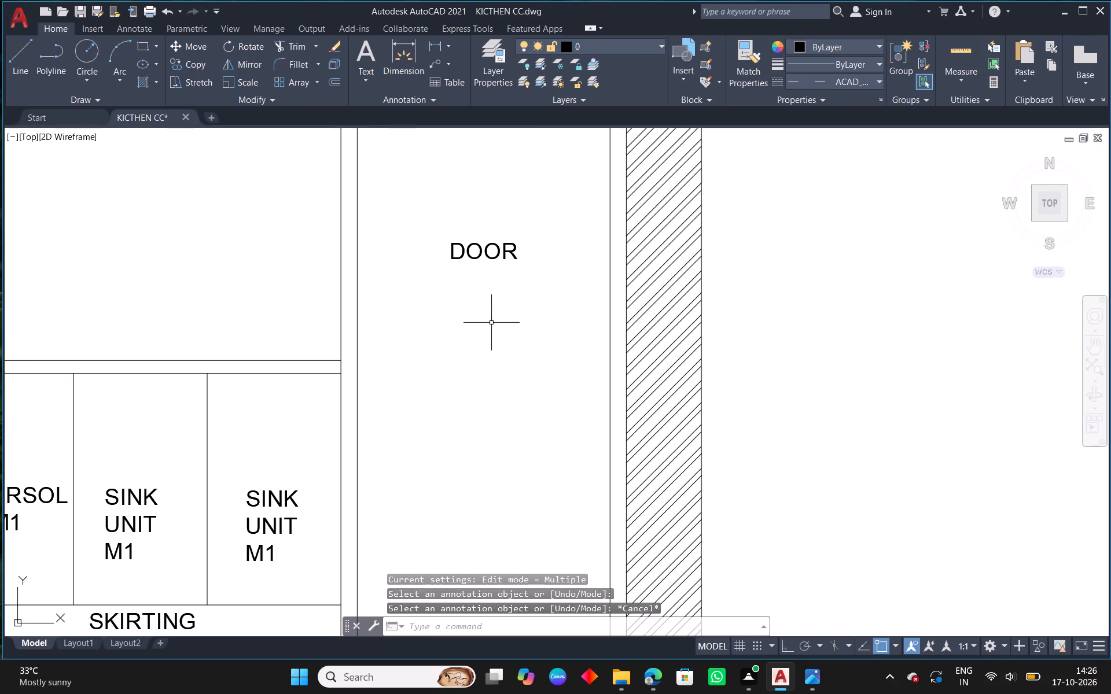
{"action": "key", "text": "r"}
{"action": "key", "text": "e"}
{"action": "type", "text": "C"}
{"action": "key", "text": "space"}
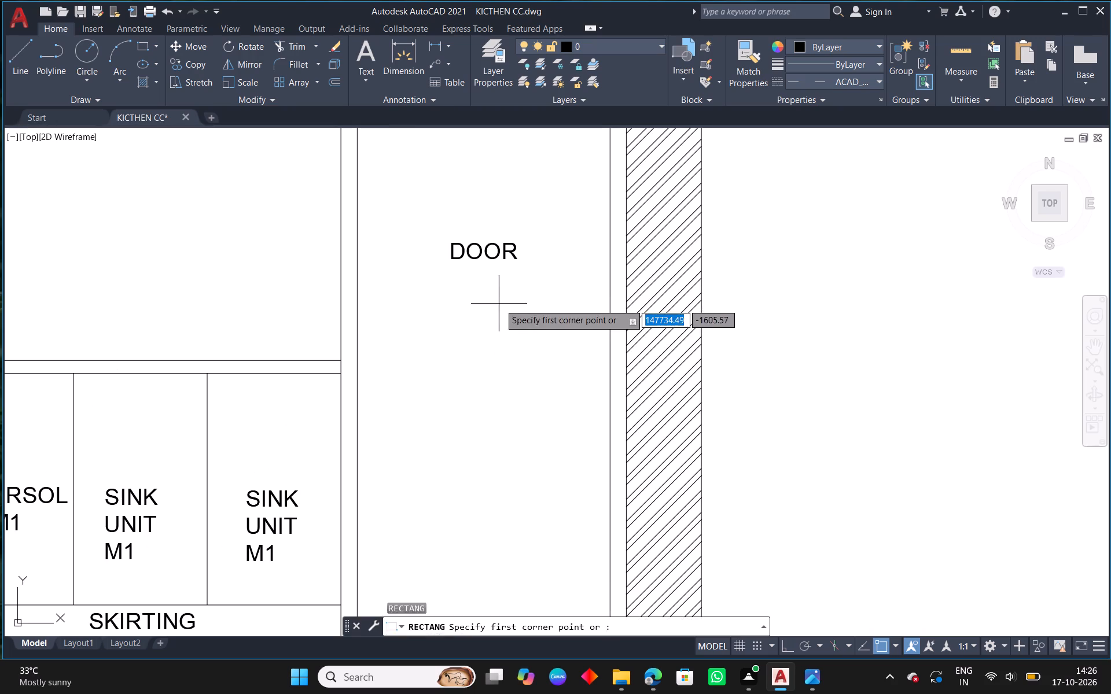
{"action": "left_click_drag", "start_coordinate": [496, 291], "coordinate": [510, 303]}
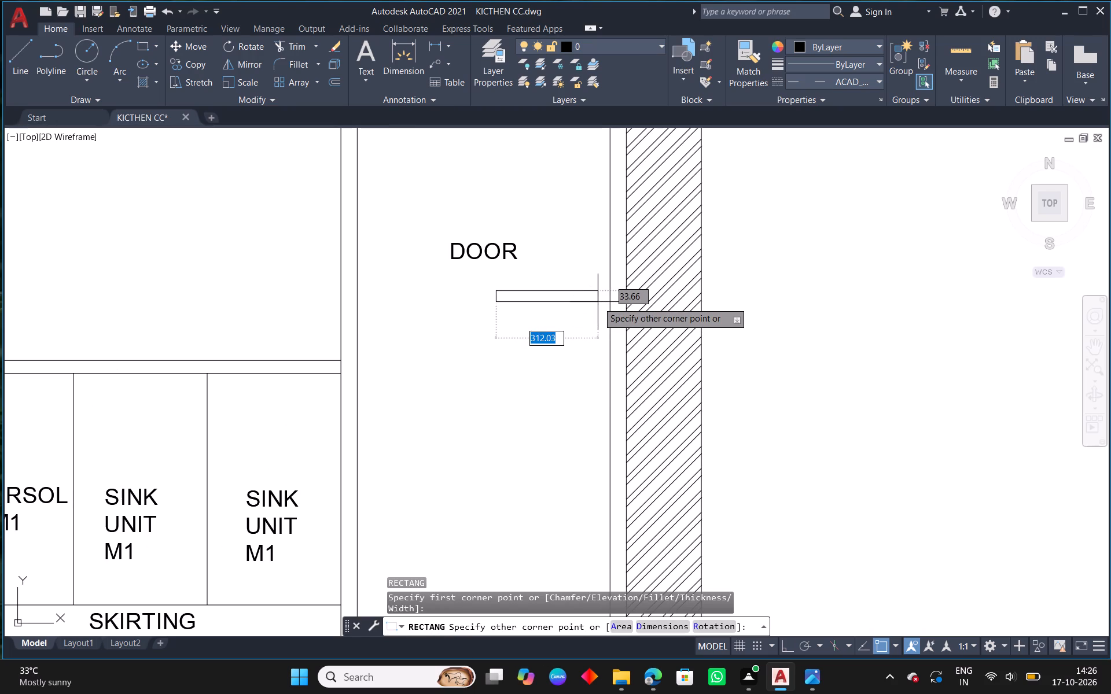
{"action": "left_click", "coordinate": [598, 302]}
{"action": "key", "text": "Escape"}
Draw a circle of about 33 radius centred on the handle rectangle's mid-height near its wall-side end.
{"action": "scroll", "coordinate": [632, 345], "scroll_direction": "down", "scroll_amount": 2}
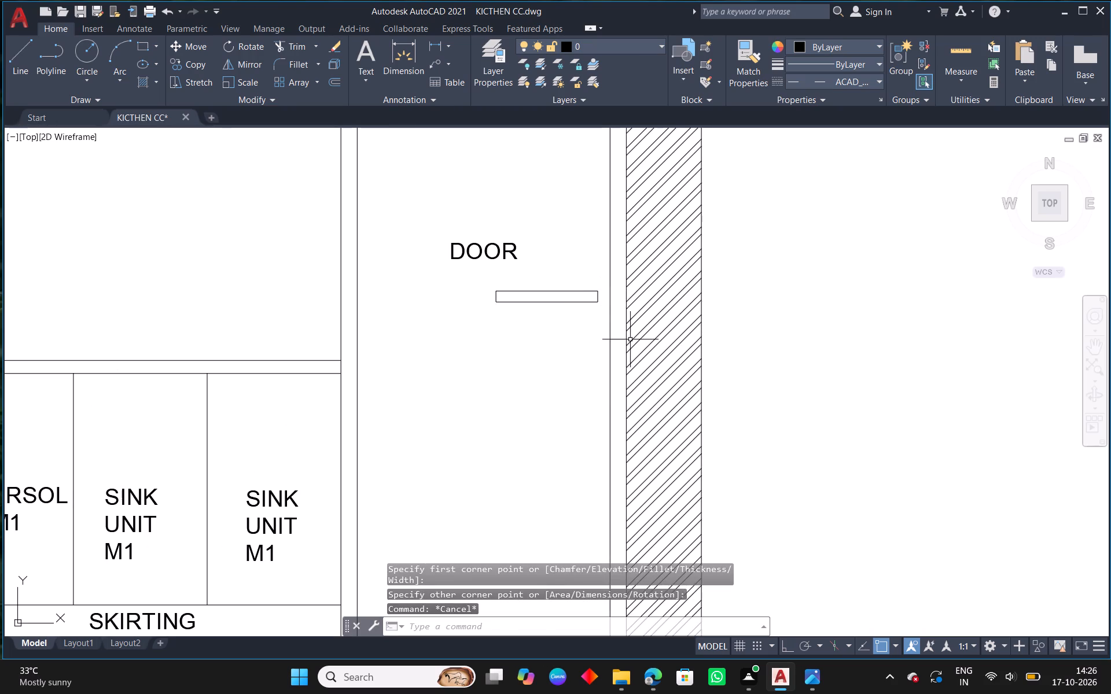
{"action": "scroll", "coordinate": [638, 356], "scroll_direction": "down", "scroll_amount": 3}
{"action": "scroll", "coordinate": [715, 147], "scroll_direction": "up", "scroll_amount": 1}
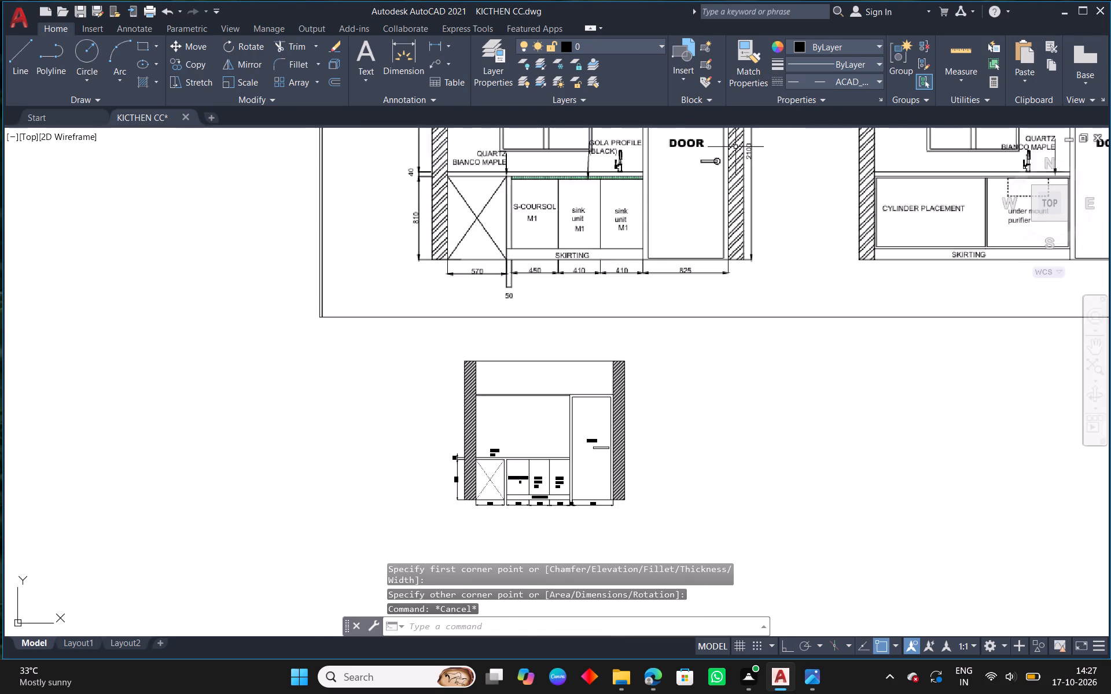
{"action": "scroll", "coordinate": [741, 143], "scroll_direction": "up", "scroll_amount": 1}
{"action": "scroll", "coordinate": [583, 348], "scroll_direction": "down", "scroll_amount": 1}
{"action": "middle_click_drag", "start_coordinate": [595, 474], "coordinate": [593, 413]}
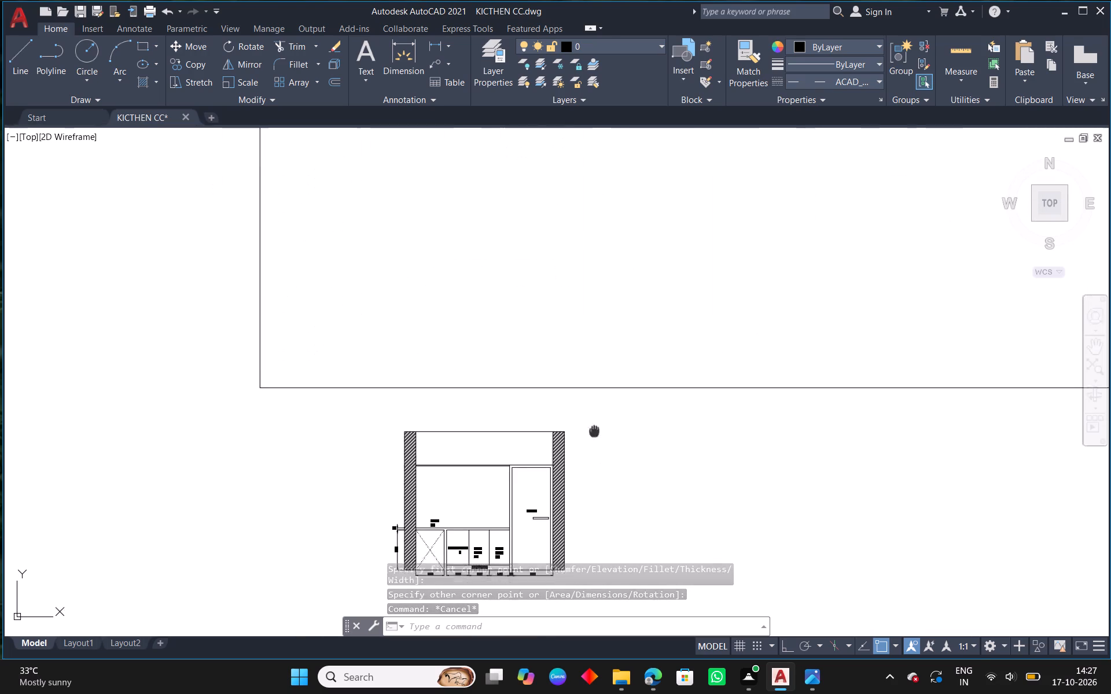
{"action": "middle_click_drag", "start_coordinate": [593, 413], "coordinate": [593, 312]}
{"action": "scroll", "coordinate": [525, 371], "scroll_direction": "up", "scroll_amount": 3}
{"action": "scroll", "coordinate": [582, 345], "scroll_direction": "up", "scroll_amount": 3}
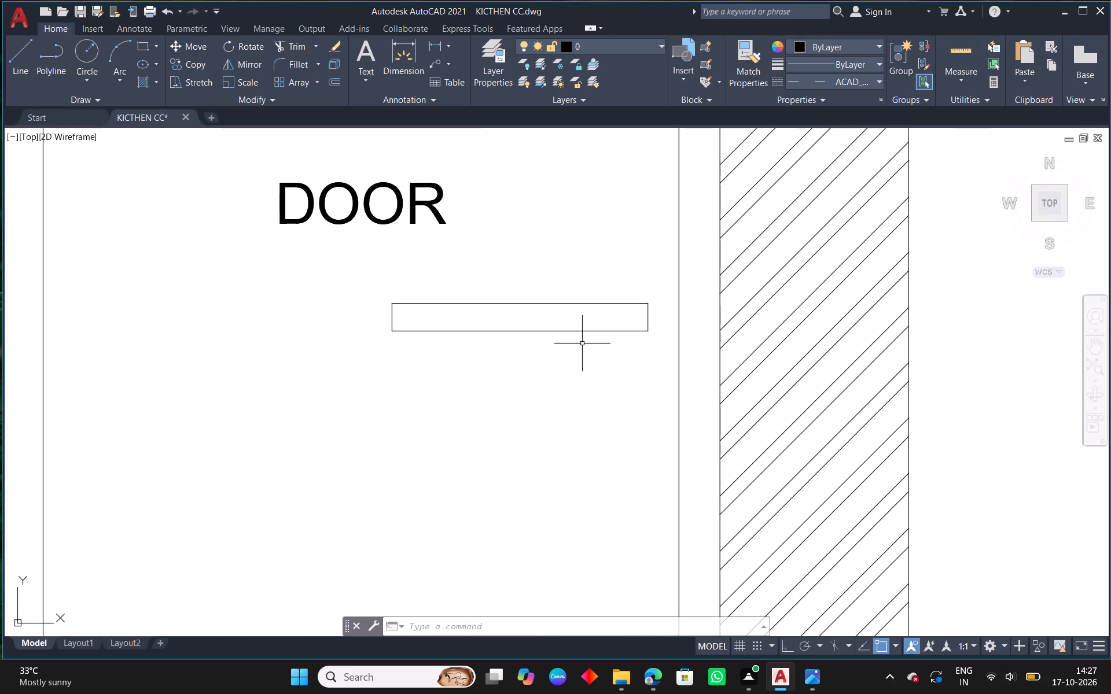
{"action": "type", "text": "C"}
{"action": "key", "text": "space"}
{"action": "left_click", "coordinate": [619, 316]}
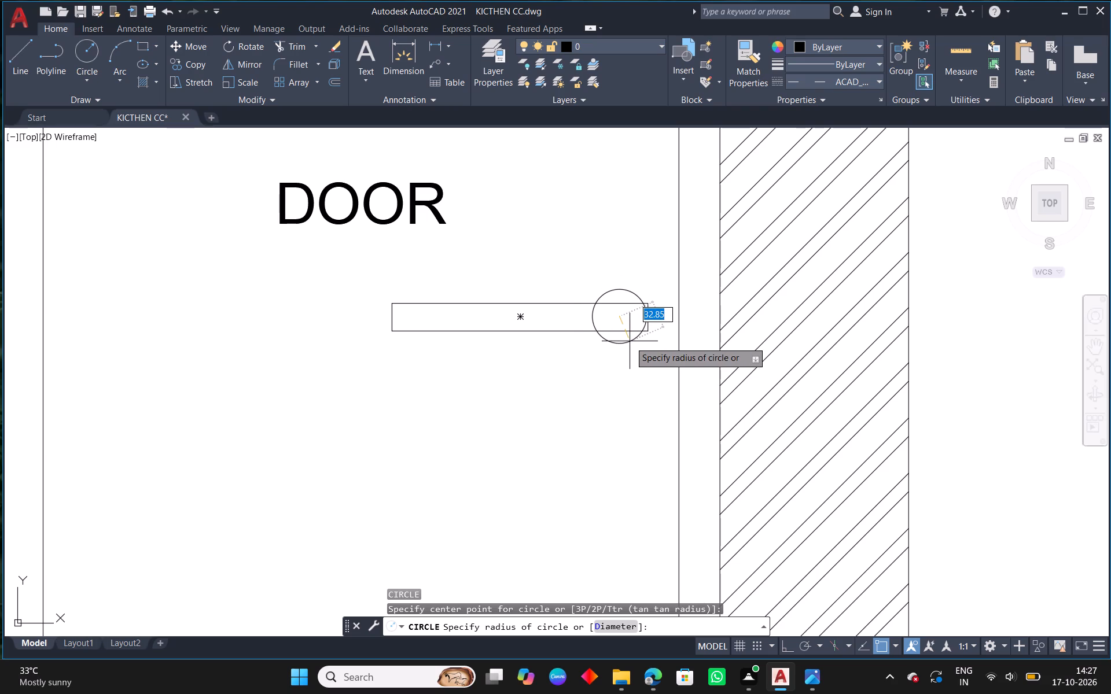
{"action": "left_click", "coordinate": [630, 341]}
Draw a smaller circle inside the handle's circle, near its centre.
{"action": "scroll", "coordinate": [629, 322], "scroll_direction": "up", "scroll_amount": 2}
{"action": "right_click", "coordinate": [599, 300]}
{"action": "left_click", "coordinate": [630, 309]}
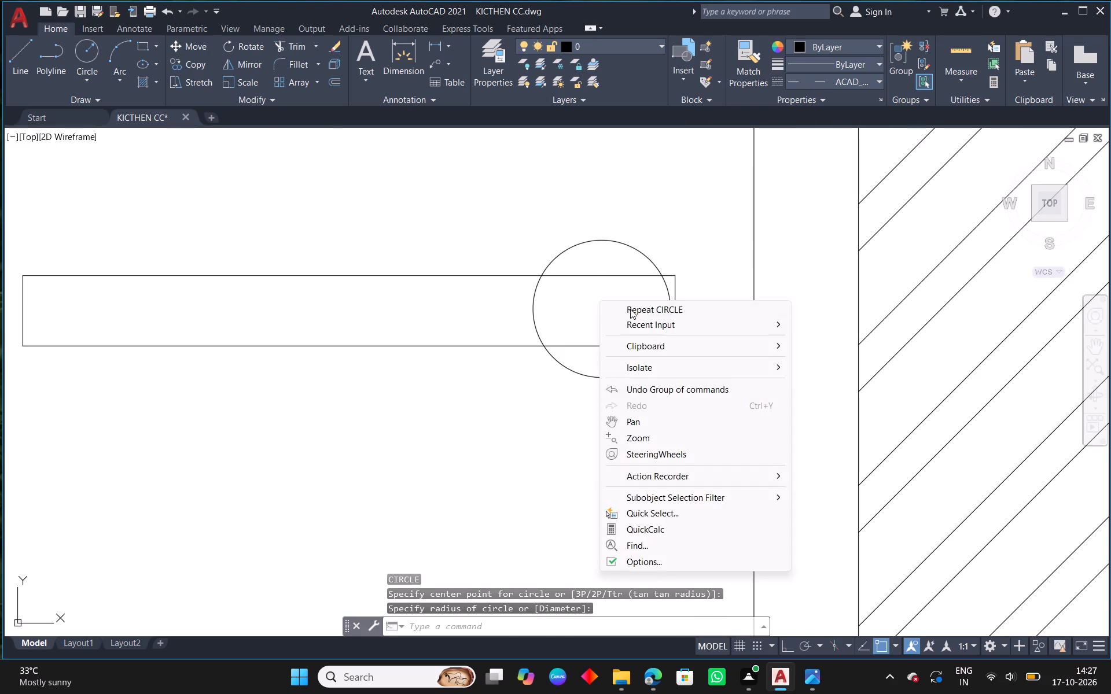
{"action": "left_click", "coordinate": [597, 308]}
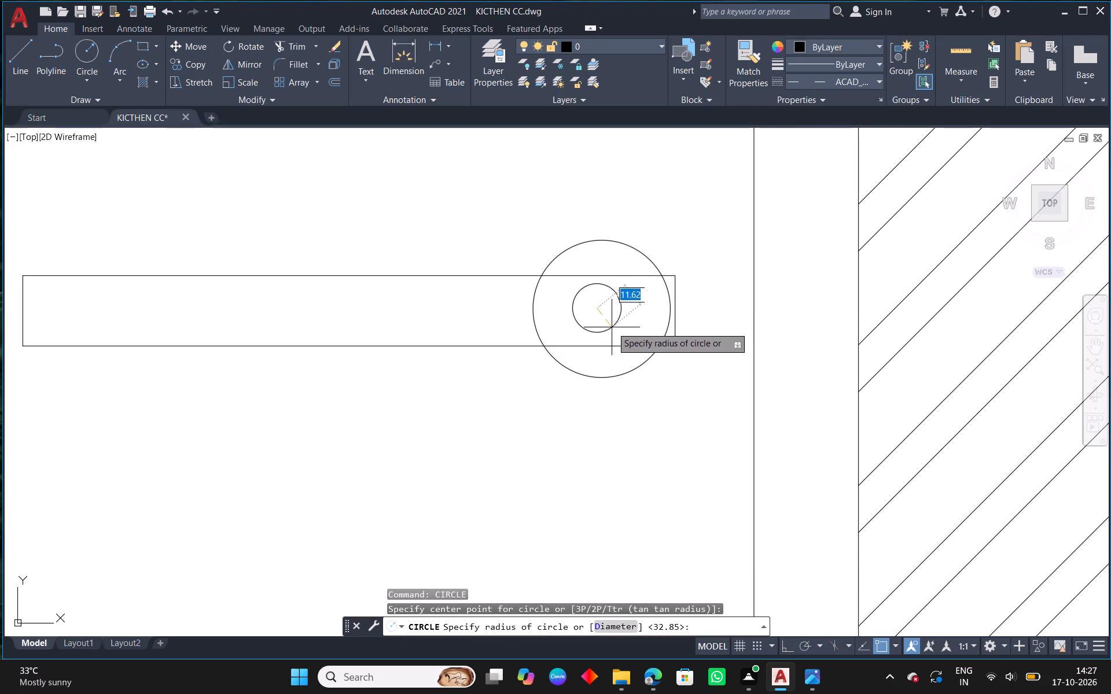
{"action": "left_click", "coordinate": [610, 323]}
Move the small inner circle slightly toward the wall-side end of the handle, keeping it inside the larger circle.
{"action": "left_click", "coordinate": [608, 320]}
{"action": "left_click", "coordinate": [604, 325]}
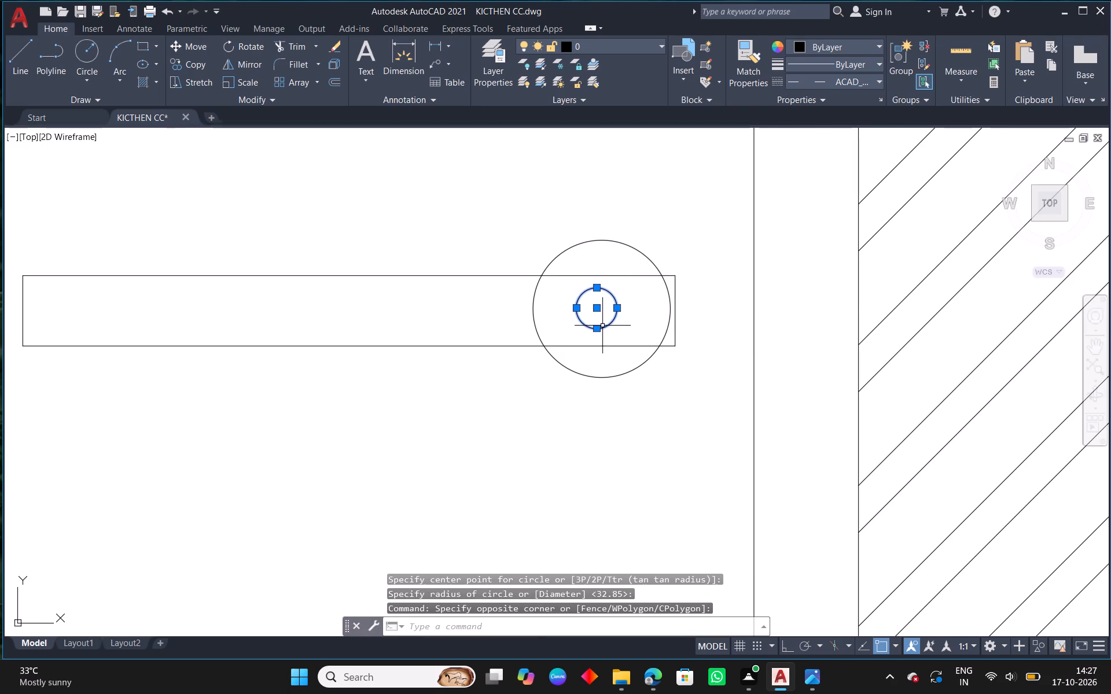
{"action": "key", "text": "n"}
{"action": "key", "text": "BackSpace"}
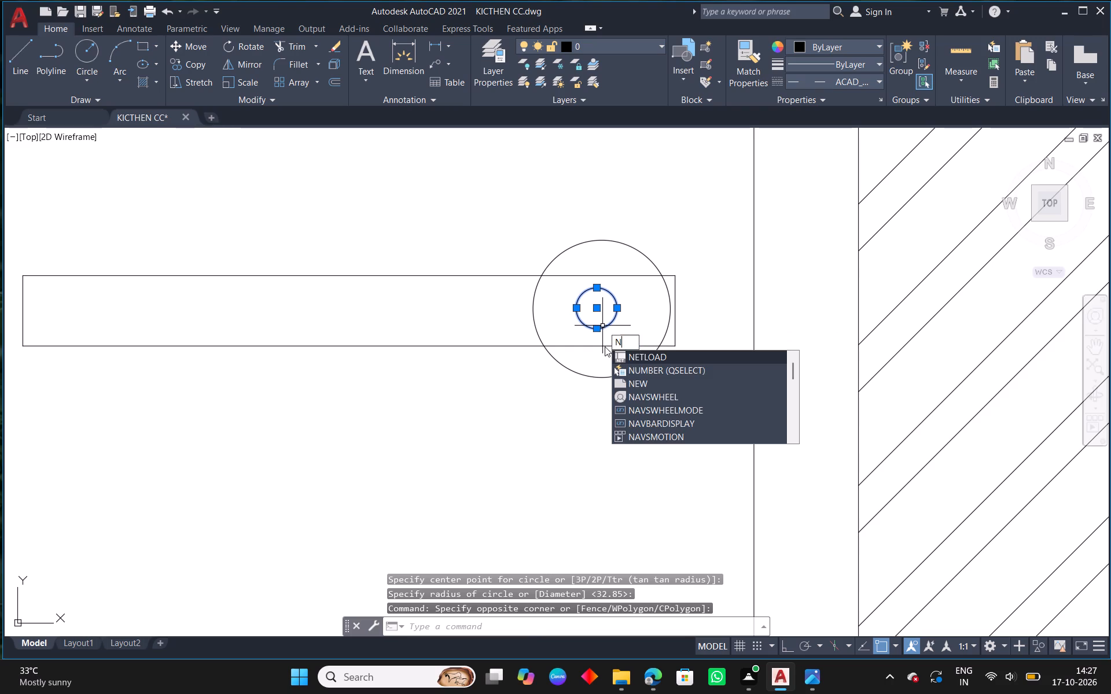
{"action": "type", "text": "M"}
{"action": "key", "text": "space"}
{"action": "scroll", "coordinate": [609, 306], "scroll_direction": "up", "scroll_amount": 2}
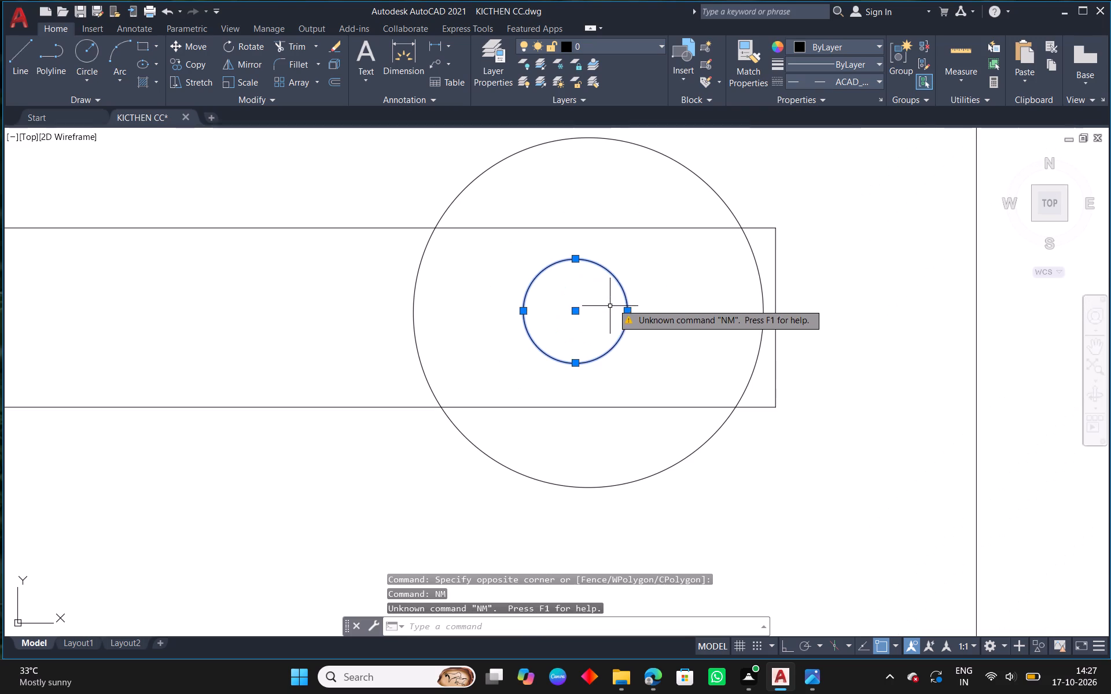
{"action": "left_click", "coordinate": [184, 50]}
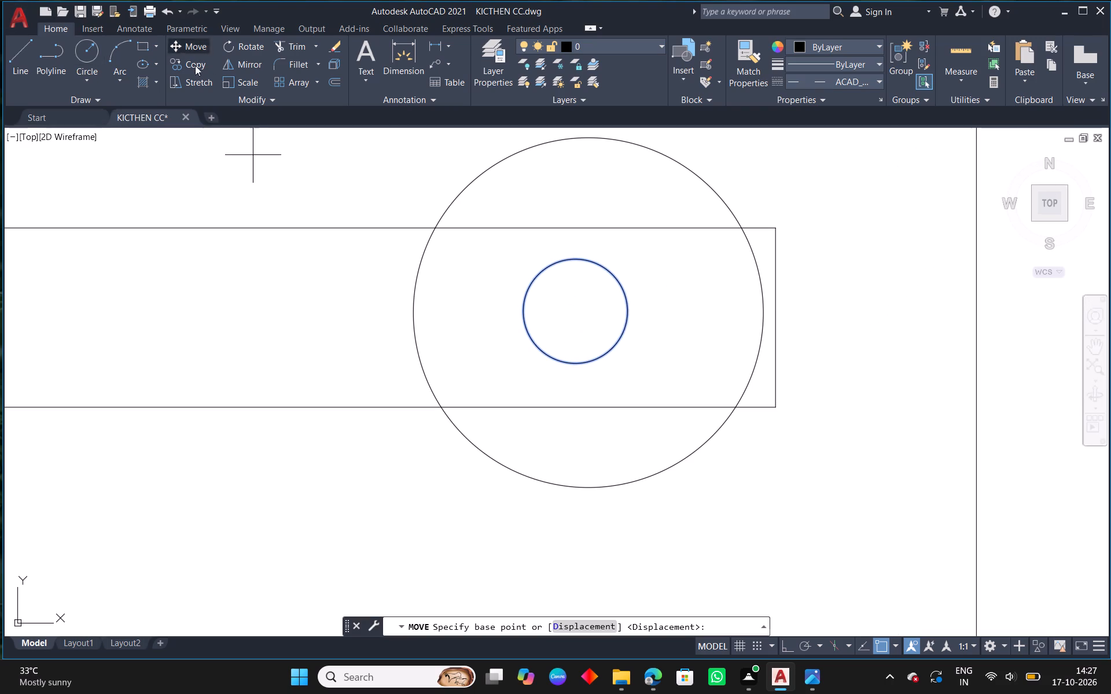
{"action": "left_click", "coordinate": [627, 309]}
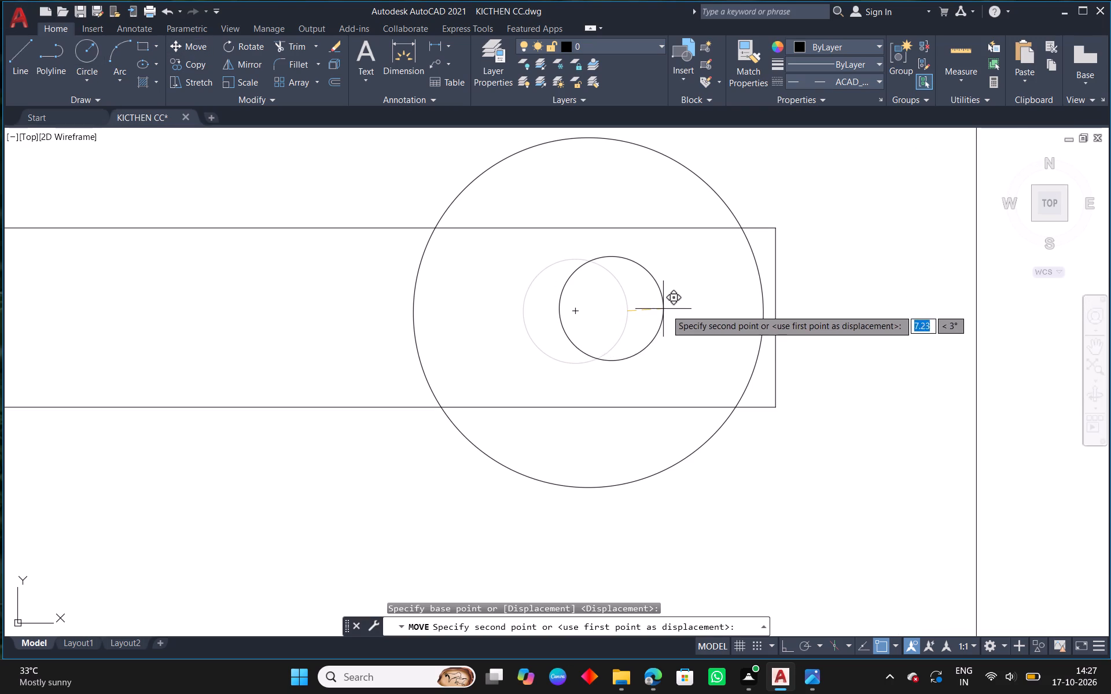
{"action": "left_click", "coordinate": [650, 313]}
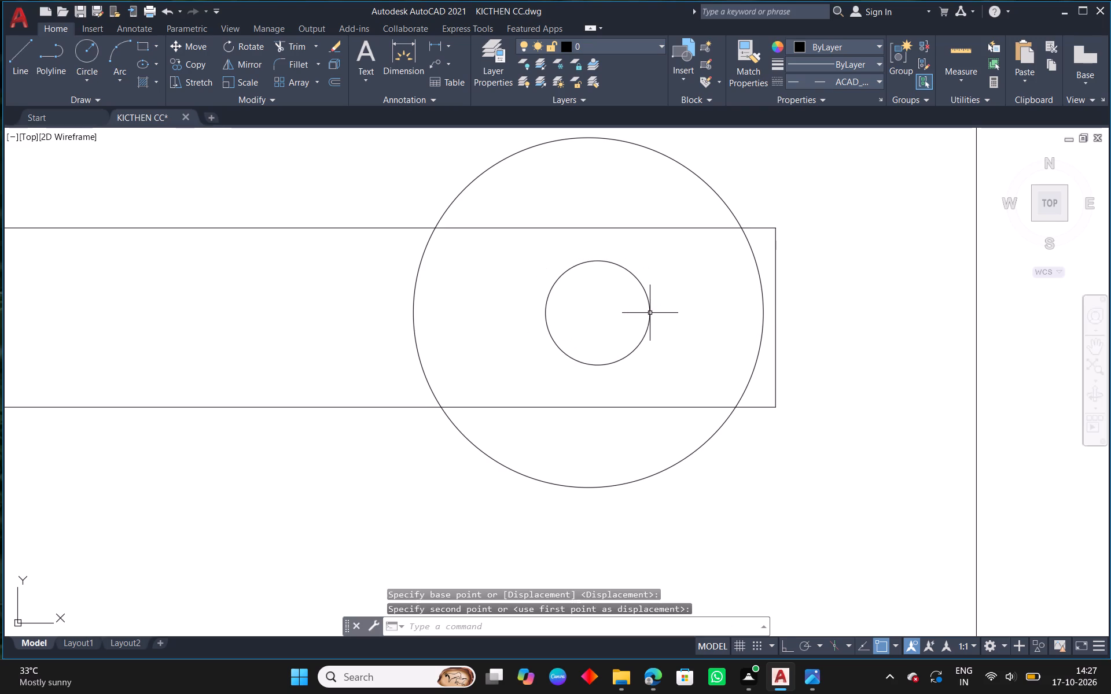
Stretch the wall-side end of the door handle rectangle outward by about 12, beyond the larger circle.
{"action": "scroll", "coordinate": [630, 331], "scroll_direction": "down", "scroll_amount": 5}
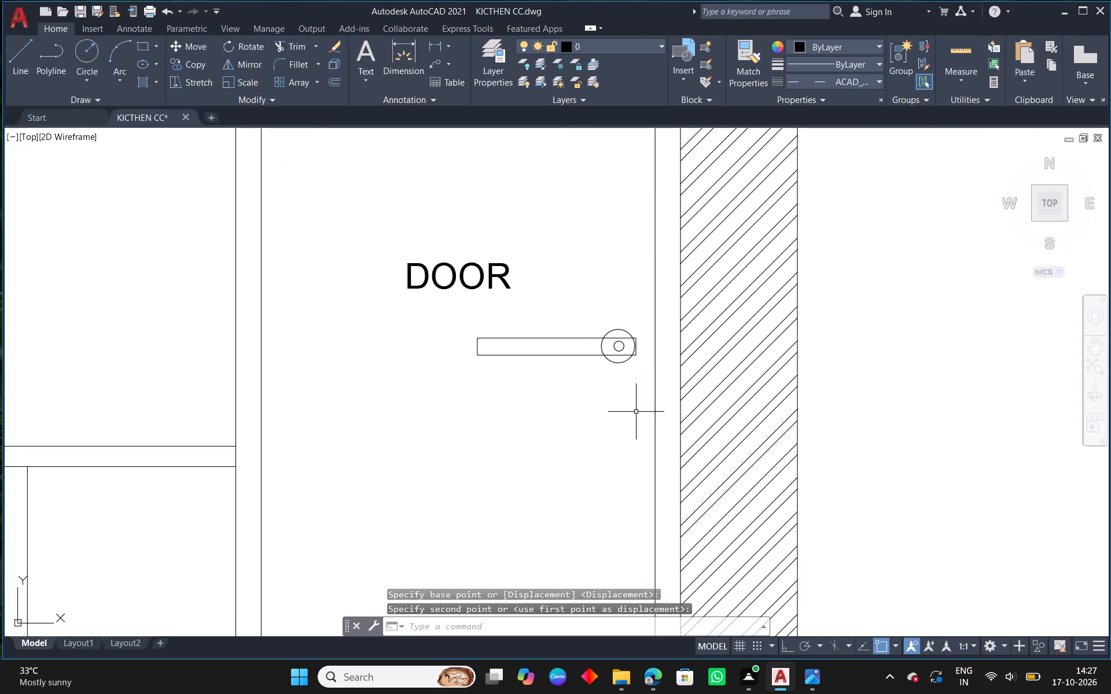
{"action": "scroll", "coordinate": [638, 356], "scroll_direction": "up", "scroll_amount": 3}
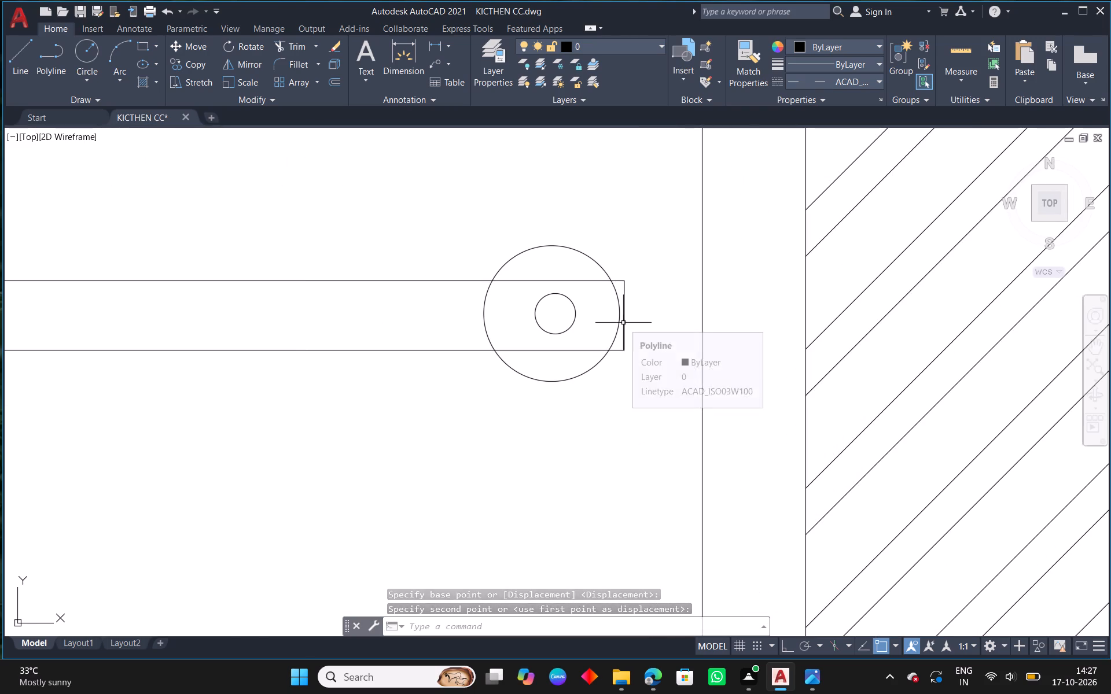
{"action": "left_click", "coordinate": [623, 323]}
{"action": "scroll", "coordinate": [623, 323], "scroll_direction": "up", "scroll_amount": 2}
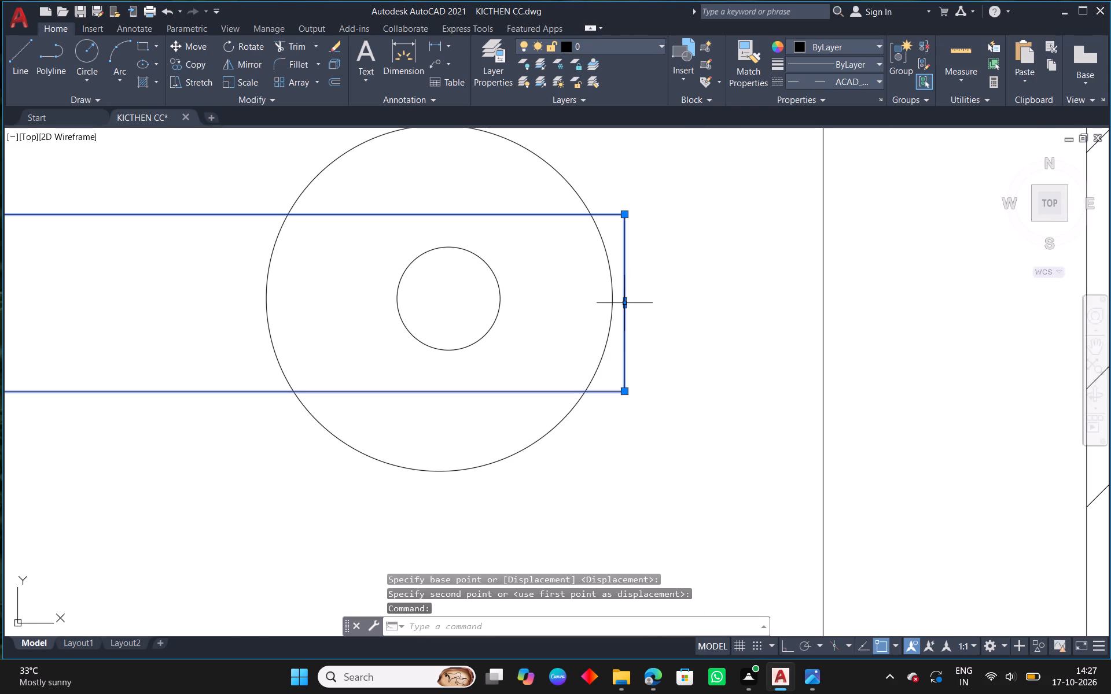
{"action": "left_click", "coordinate": [626, 304]}
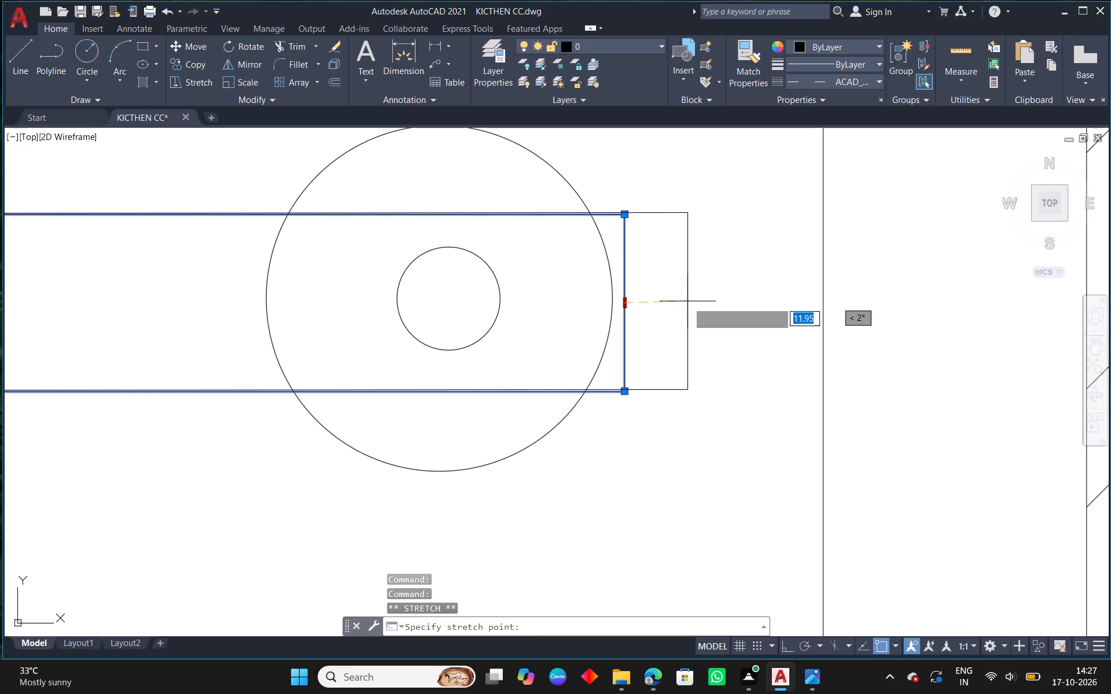
{"action": "left_click", "coordinate": [688, 303]}
{"action": "key", "text": "Escape"}
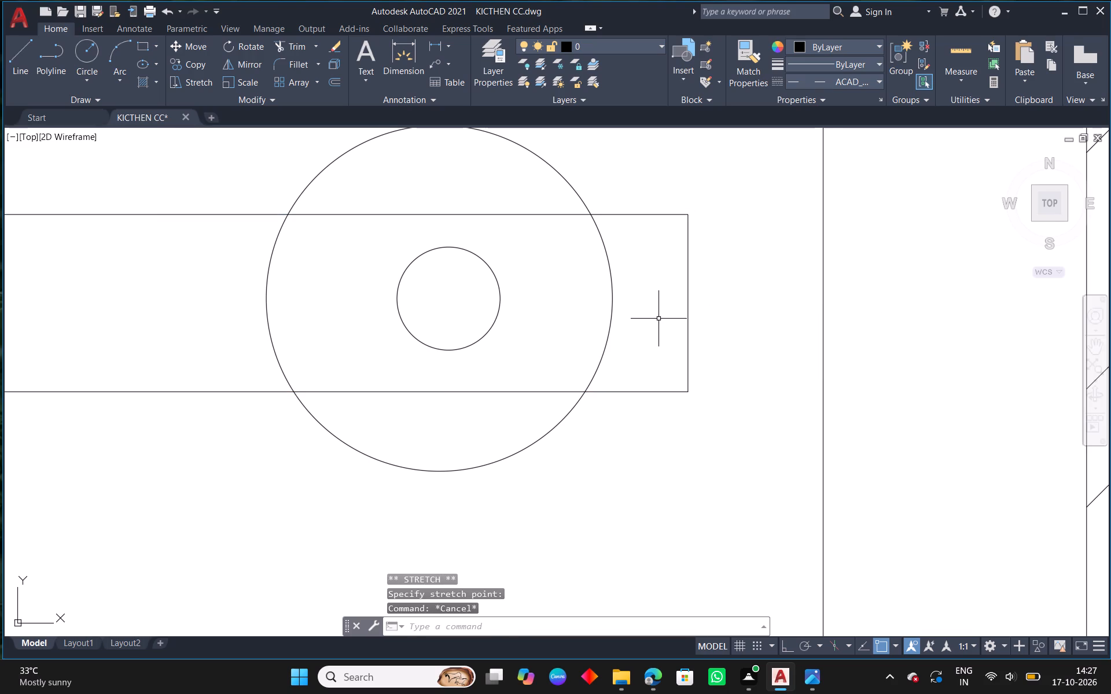
{"action": "key", "text": "Escape"}
Set the hatch pattern to SOLID and try to fill the door frame.
{"action": "scroll", "coordinate": [660, 317], "scroll_direction": "down", "scroll_amount": 7}
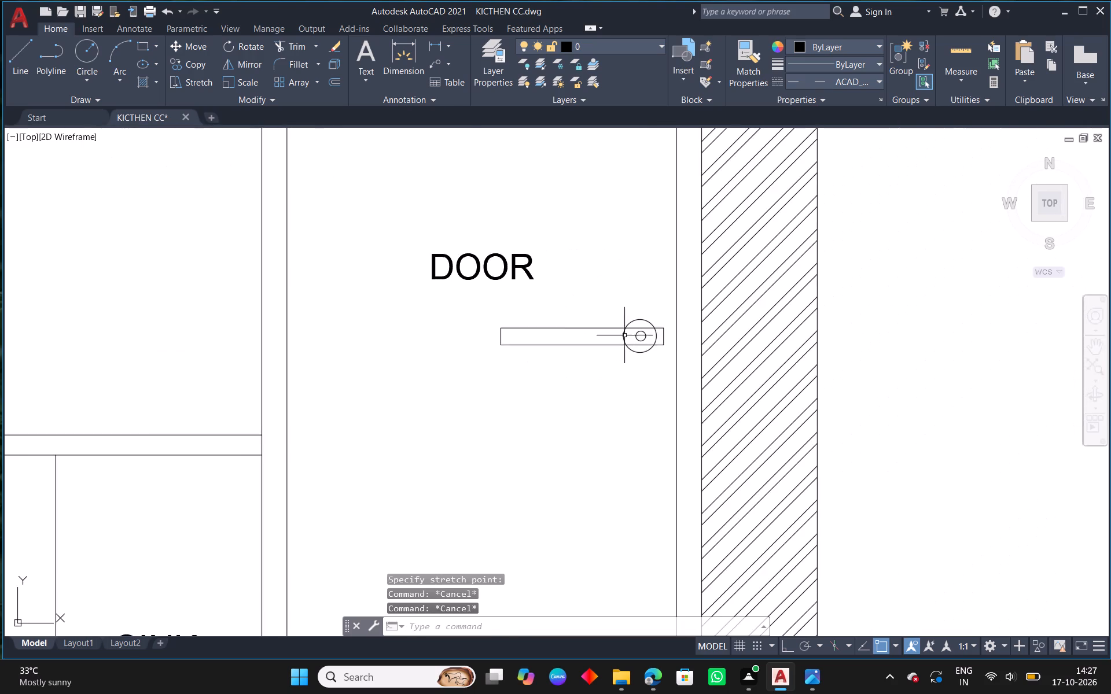
{"action": "scroll", "coordinate": [610, 334], "scroll_direction": "down", "scroll_amount": 2}
{"action": "scroll", "coordinate": [568, 283], "scroll_direction": "down", "scroll_amount": 1}
{"action": "middle_click_drag", "start_coordinate": [713, 276], "coordinate": [675, 322]}
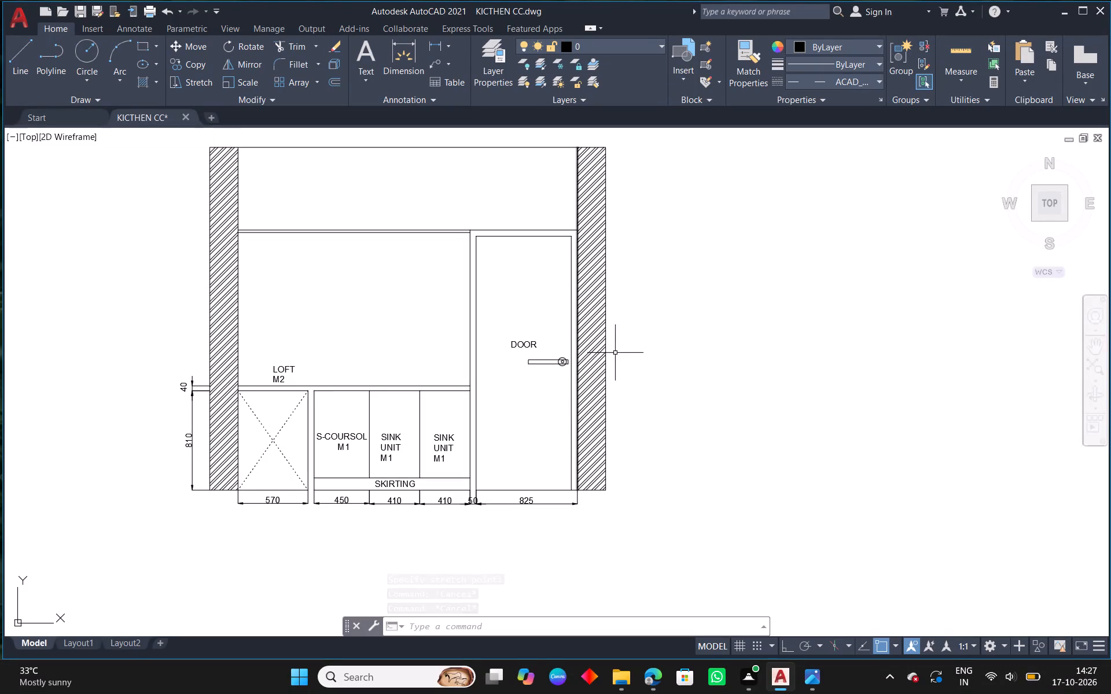
{"action": "right_click_drag", "start_coordinate": [685, 334], "coordinate": [679, 350]}
{"action": "left_click", "coordinate": [746, 382]}
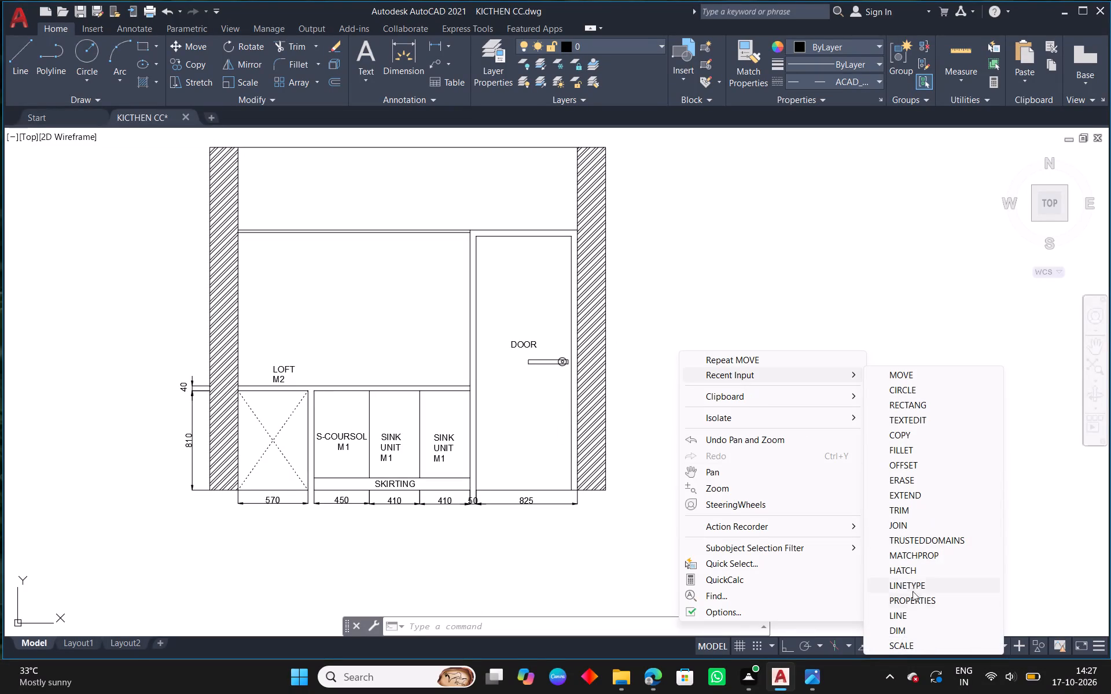
{"action": "left_click", "coordinate": [909, 573]}
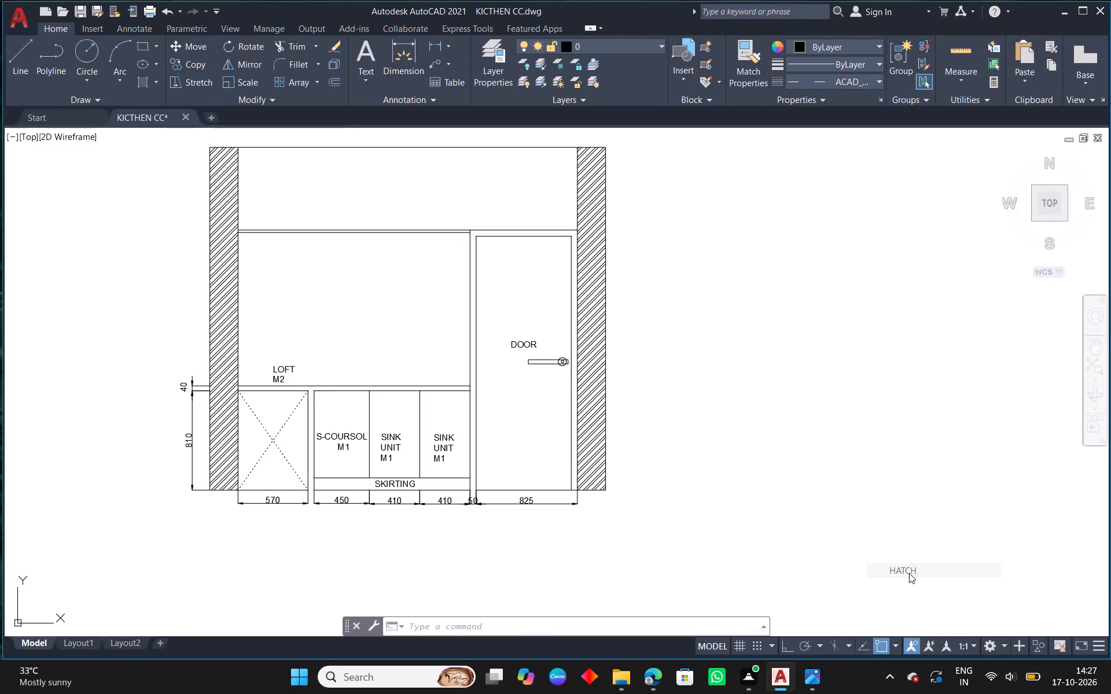
{"action": "left_click", "coordinate": [134, 72]}
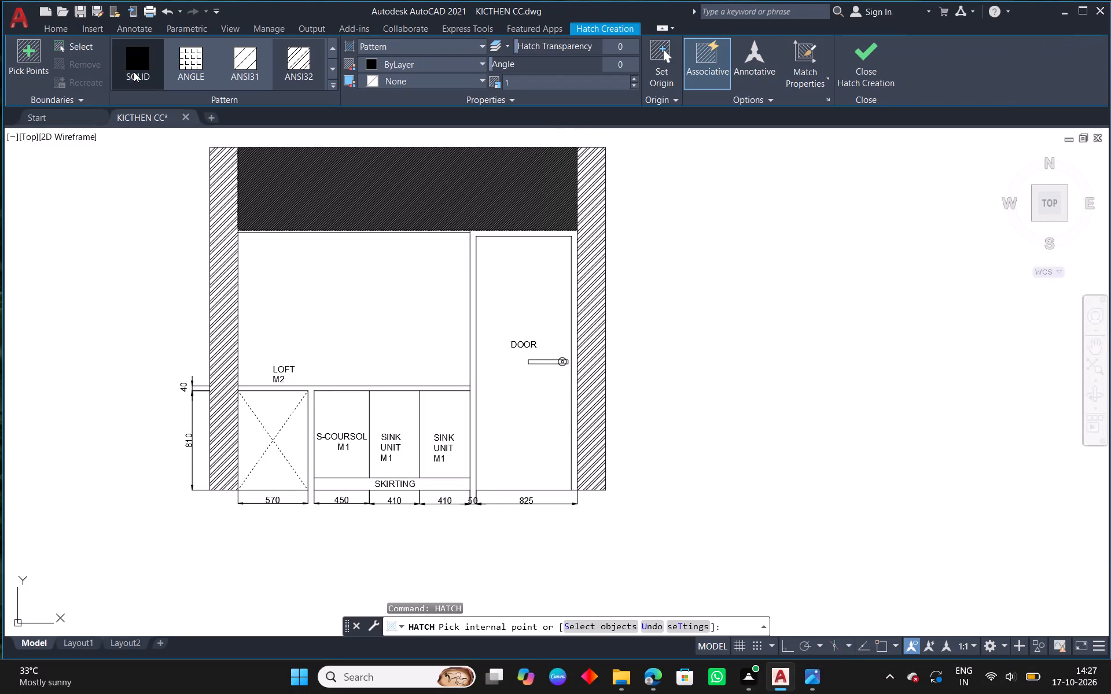
{"action": "scroll", "coordinate": [569, 252], "scroll_direction": "up", "scroll_amount": 1}
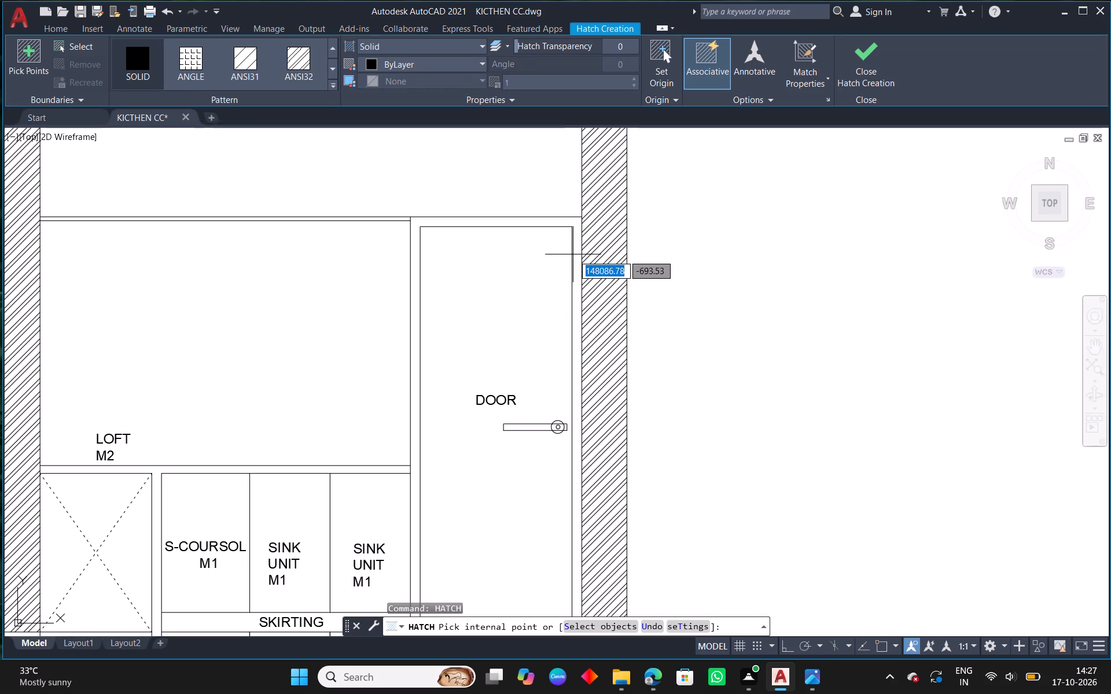
{"action": "left_click", "coordinate": [575, 262]}
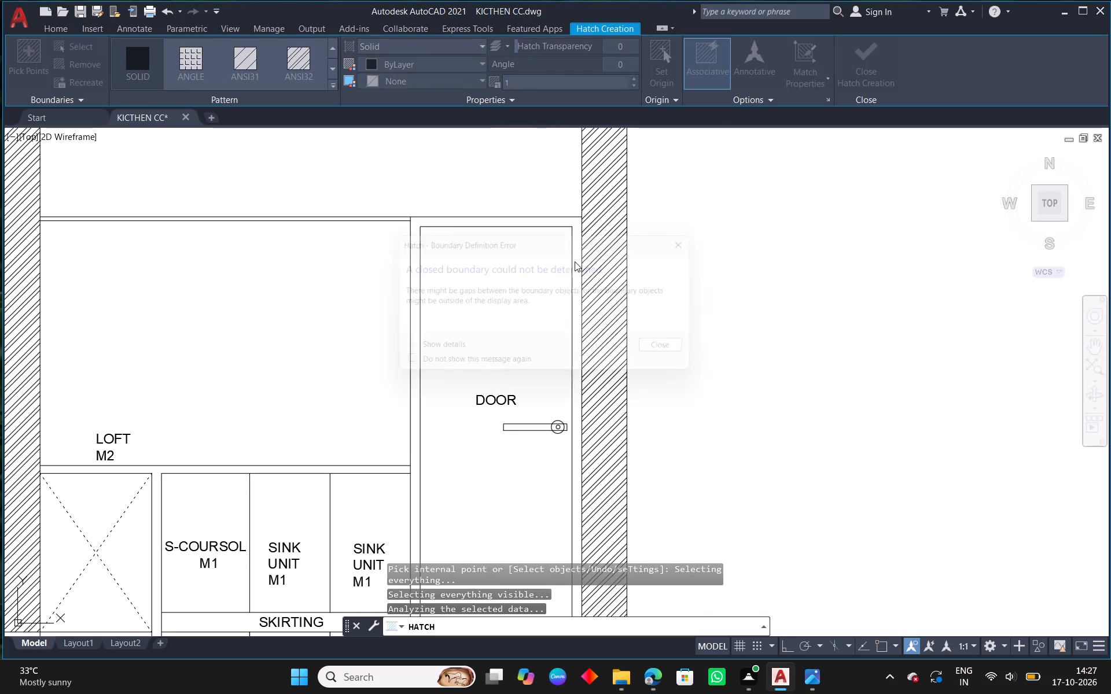
{"action": "left_click", "coordinate": [689, 238]}
{"action": "left_click_drag", "start_coordinate": [710, 243], "coordinate": [711, 253]}
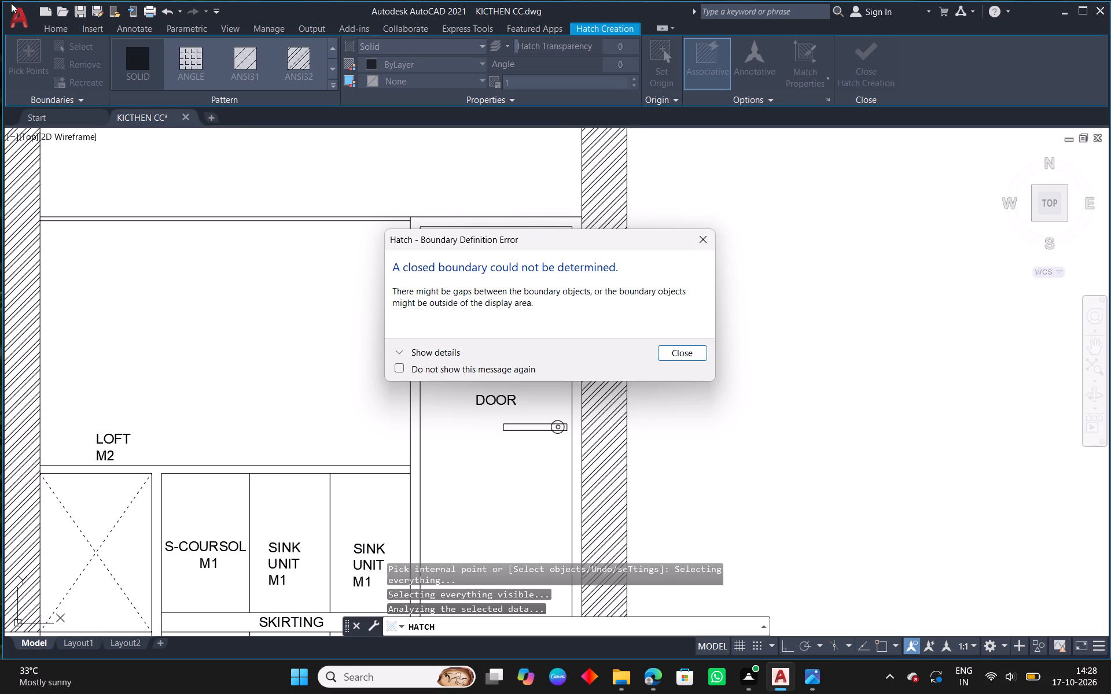
{"action": "left_click", "coordinate": [694, 235]}
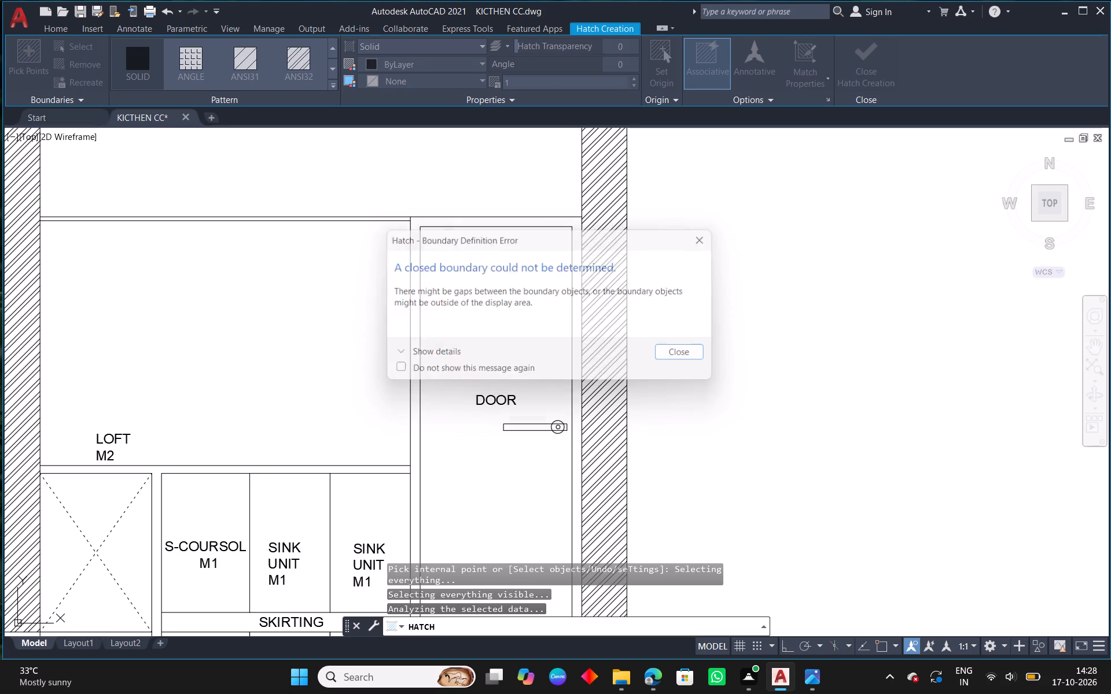
{"action": "scroll", "coordinate": [583, 312], "scroll_direction": "down", "scroll_amount": 1}
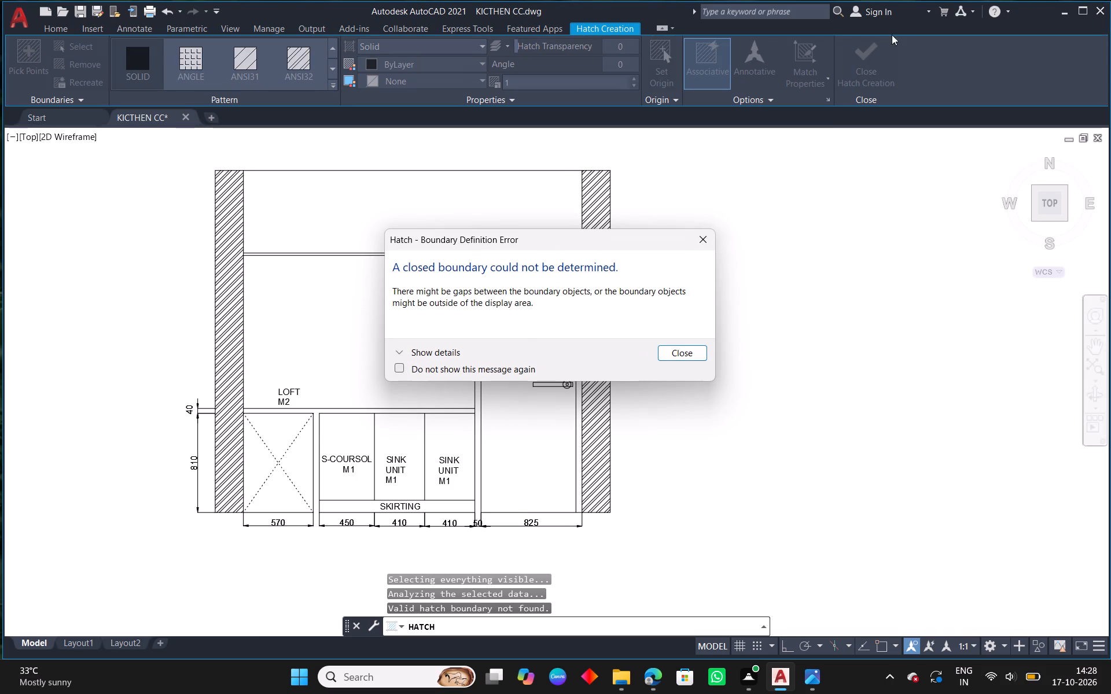
{"action": "left_click", "coordinate": [705, 240]}
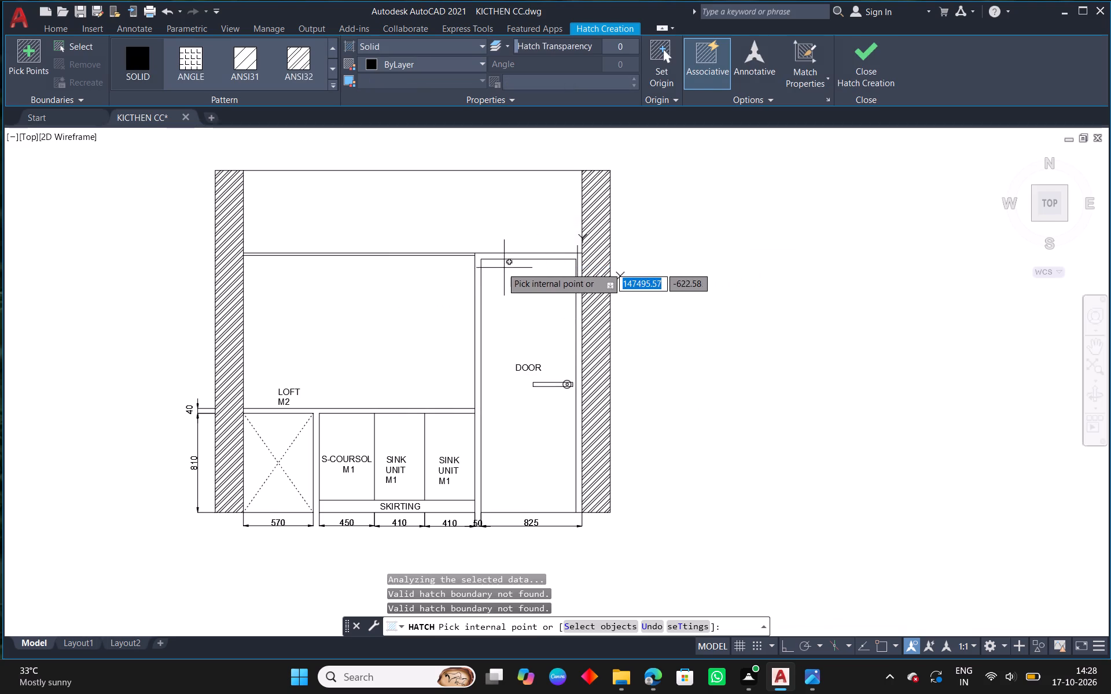
{"action": "left_click", "coordinate": [483, 253]}
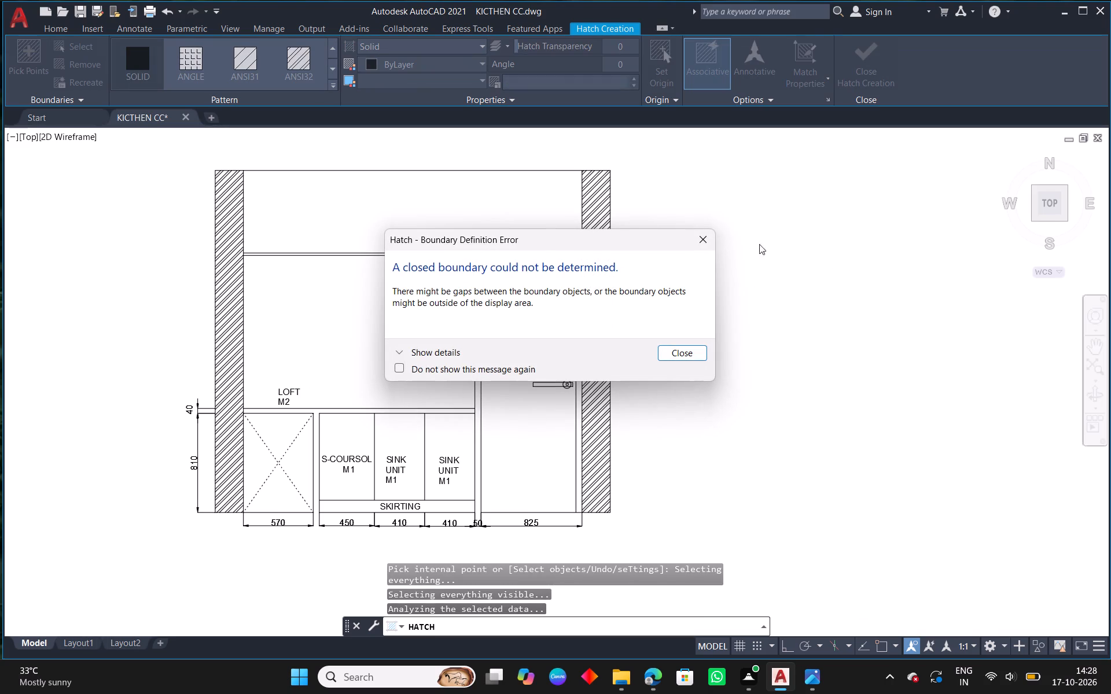
{"action": "left_click", "coordinate": [697, 242]}
{"action": "key", "text": "Escape"}
Extend the floor line at the base of the door frame's cabinet-side jamb.
{"action": "middle_click_drag", "start_coordinate": [537, 462], "coordinate": [736, 211]}
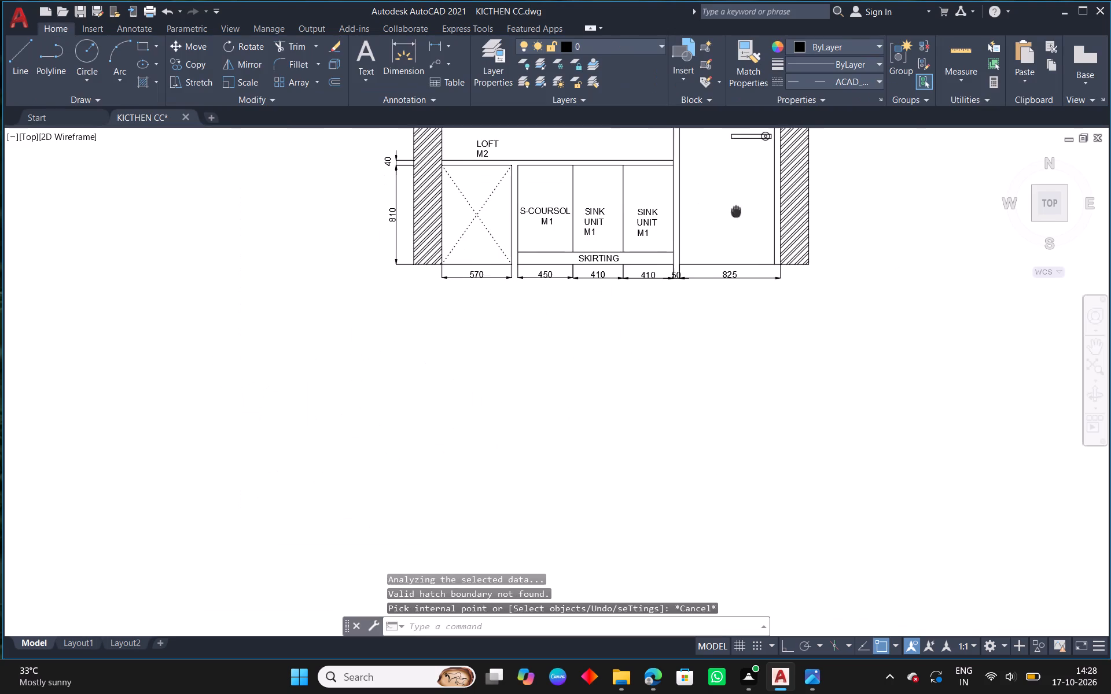
{"action": "scroll", "coordinate": [693, 239], "scroll_direction": "up", "scroll_amount": 3}
{"action": "scroll", "coordinate": [642, 319], "scroll_direction": "up", "scroll_amount": 1}
{"action": "type", "text": "EX"}
{"action": "key", "text": "space"}
{"action": "left_click", "coordinate": [664, 304]}
{"action": "scroll", "coordinate": [858, 287], "scroll_direction": "down", "scroll_amount": 4}
{"action": "middle_click_drag", "start_coordinate": [896, 268], "coordinate": [705, 263]}
{"action": "scroll", "coordinate": [863, 289], "scroll_direction": "up", "scroll_amount": 1}
{"action": "key", "text": "Escape"}
Extend the door frame's inner top line both ways, to the outer frame line and to the hatched wall.
{"action": "scroll", "coordinate": [780, 292], "scroll_direction": "down", "scroll_amount": 3}
{"action": "middle_click_drag", "start_coordinate": [748, 182], "coordinate": [758, 257]}
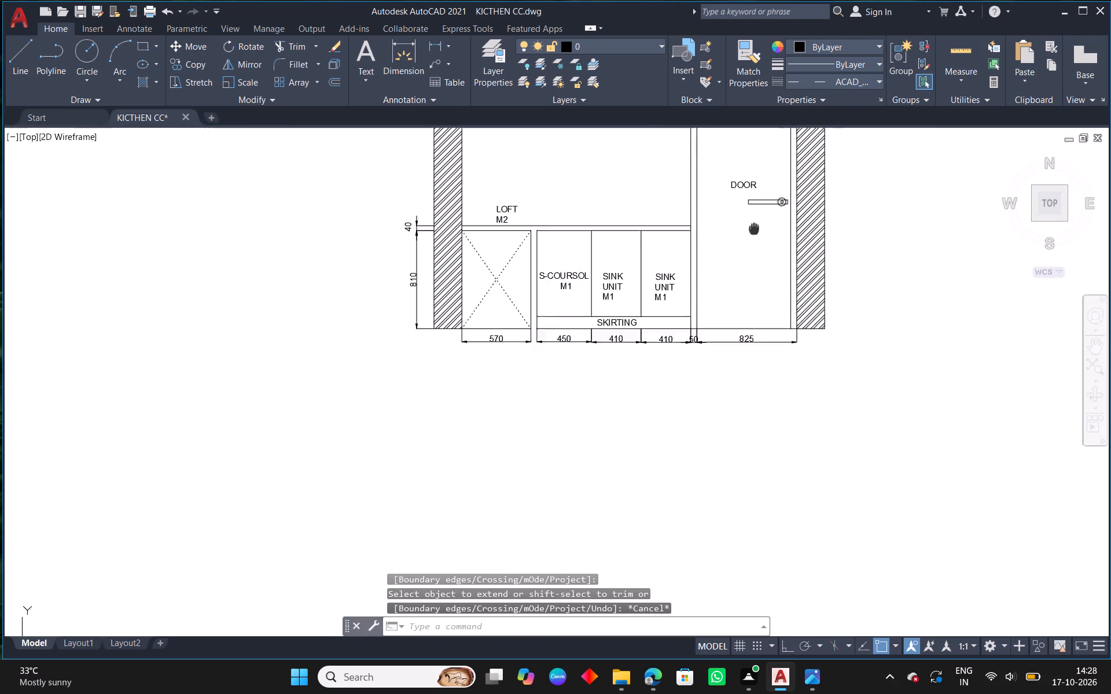
{"action": "middle_click_drag", "start_coordinate": [758, 257], "coordinate": [770, 347]}
{"action": "scroll", "coordinate": [713, 200], "scroll_direction": "up", "scroll_amount": 2}
{"action": "type", "text": "EX"}
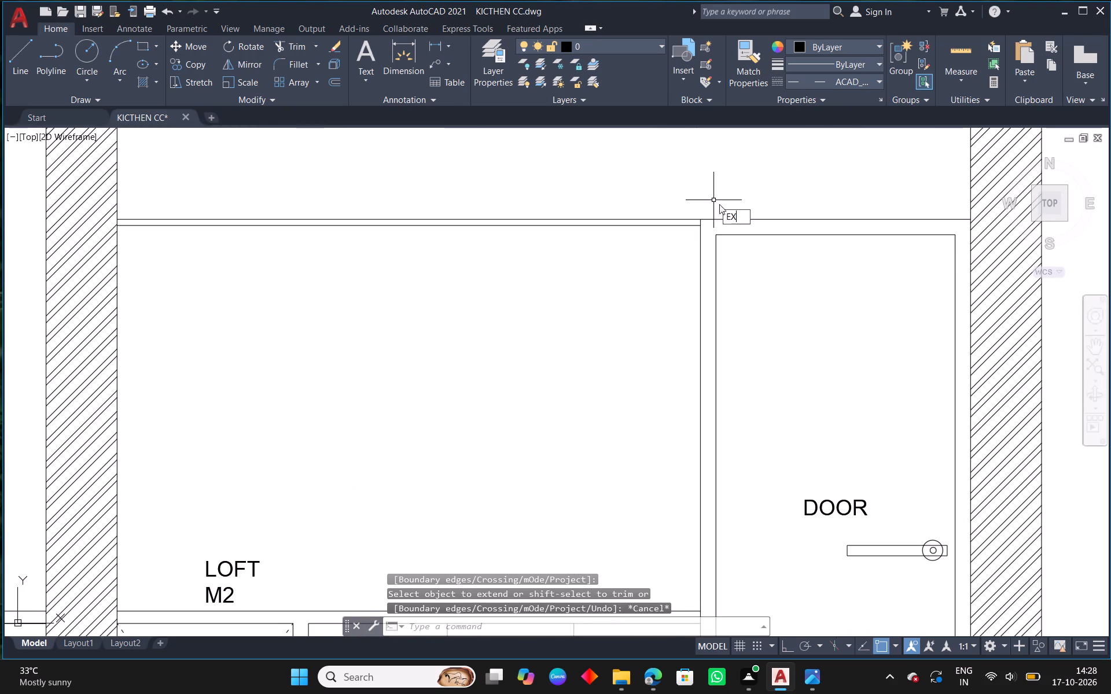
{"action": "key", "text": "space"}
{"action": "left_click", "coordinate": [742, 235]}
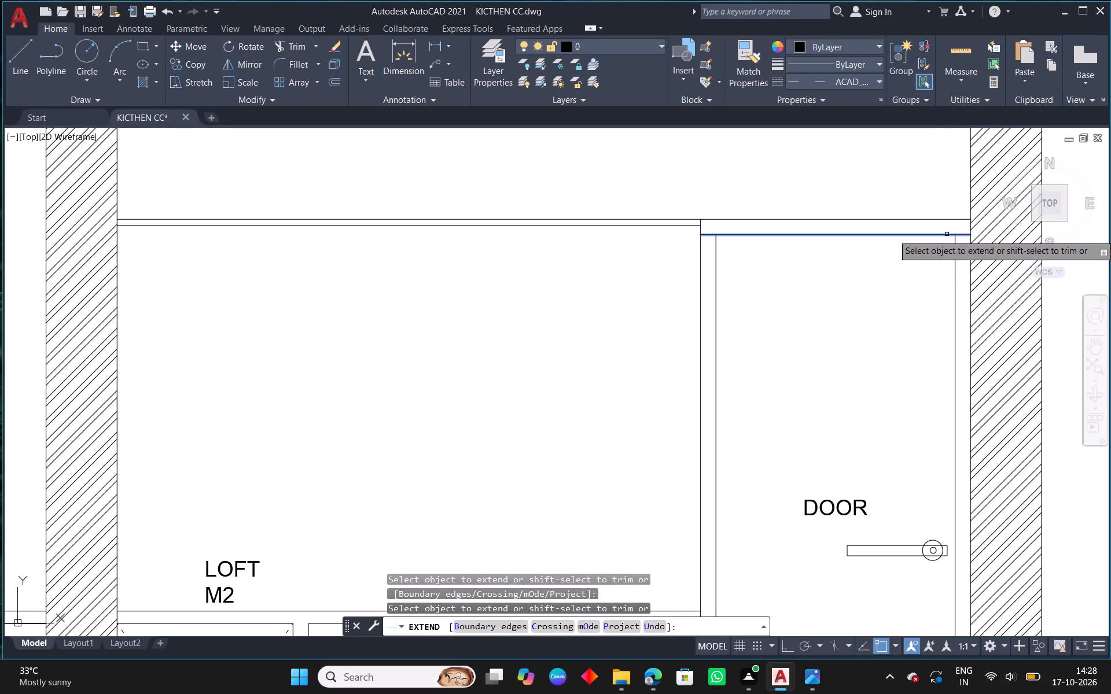
{"action": "left_click", "coordinate": [947, 234]}
{"action": "key", "text": "Escape"}
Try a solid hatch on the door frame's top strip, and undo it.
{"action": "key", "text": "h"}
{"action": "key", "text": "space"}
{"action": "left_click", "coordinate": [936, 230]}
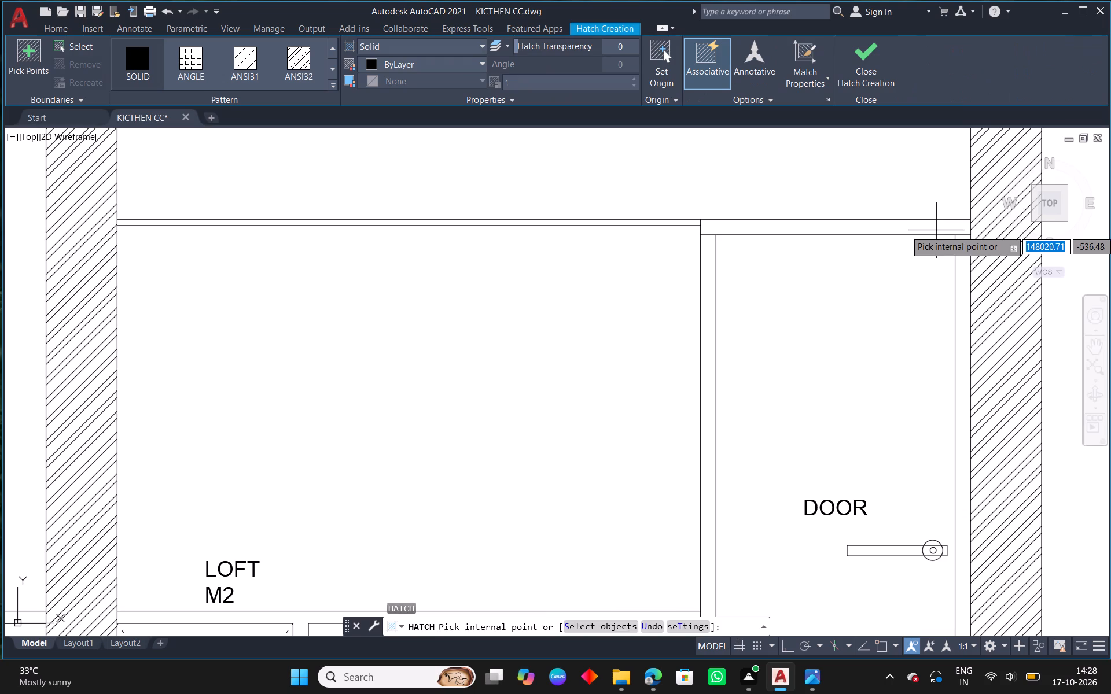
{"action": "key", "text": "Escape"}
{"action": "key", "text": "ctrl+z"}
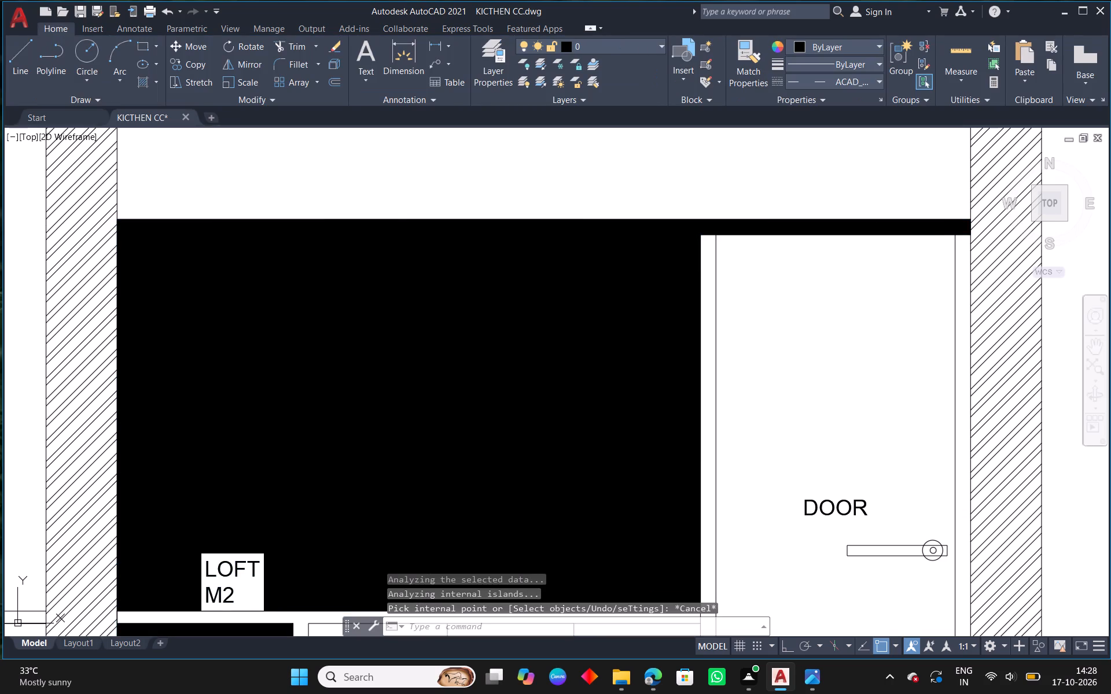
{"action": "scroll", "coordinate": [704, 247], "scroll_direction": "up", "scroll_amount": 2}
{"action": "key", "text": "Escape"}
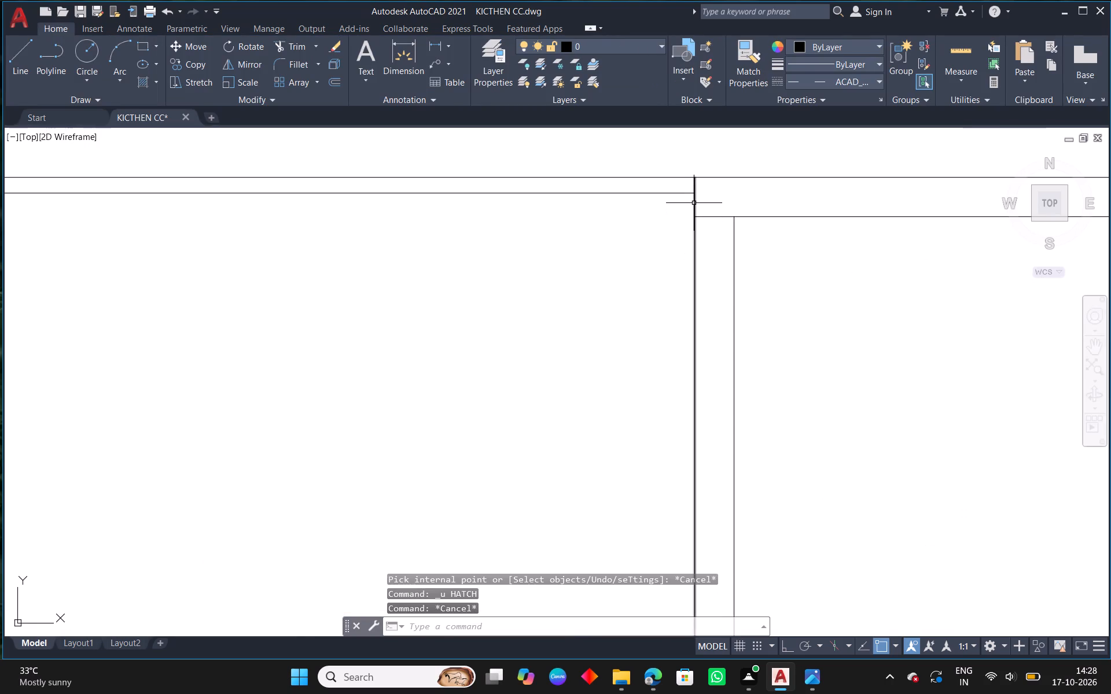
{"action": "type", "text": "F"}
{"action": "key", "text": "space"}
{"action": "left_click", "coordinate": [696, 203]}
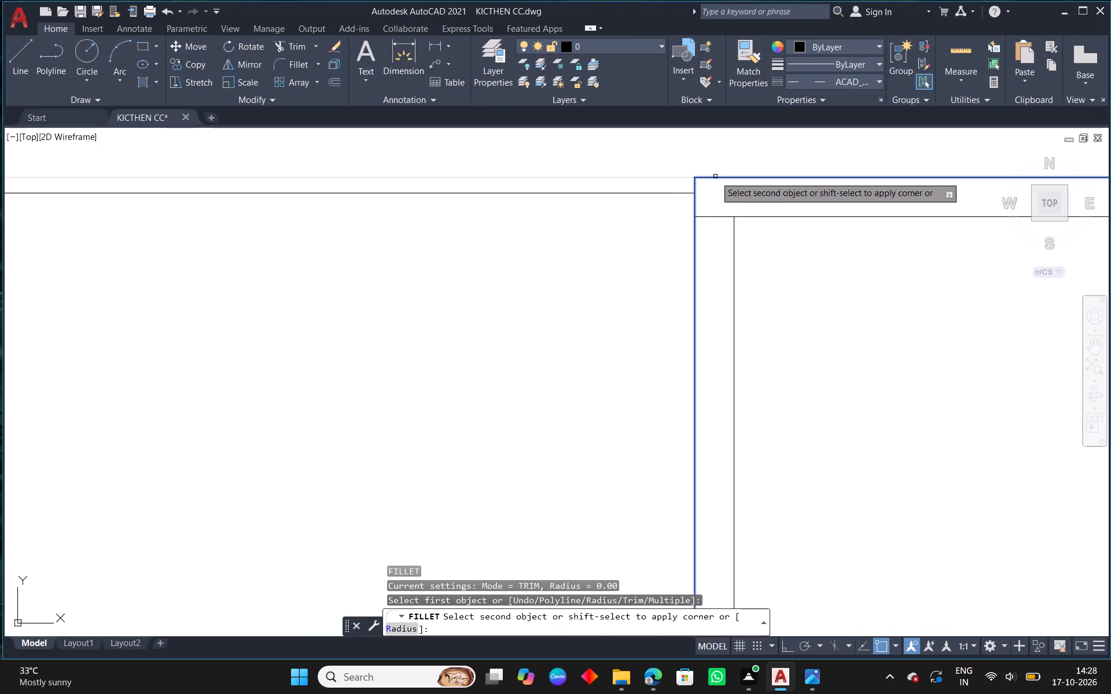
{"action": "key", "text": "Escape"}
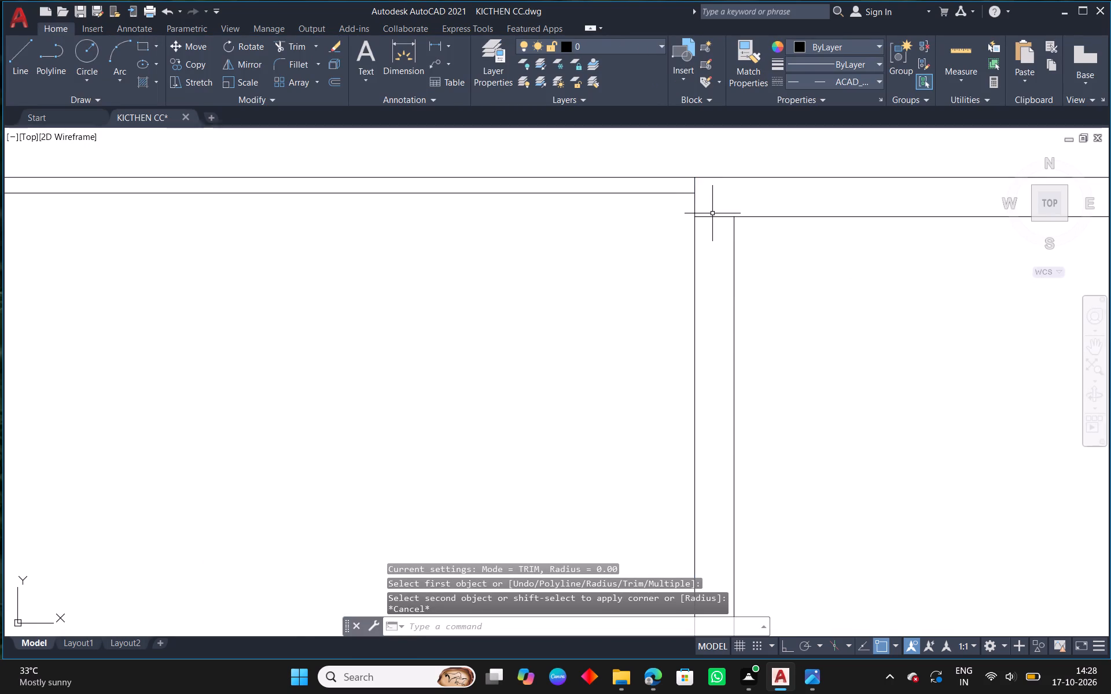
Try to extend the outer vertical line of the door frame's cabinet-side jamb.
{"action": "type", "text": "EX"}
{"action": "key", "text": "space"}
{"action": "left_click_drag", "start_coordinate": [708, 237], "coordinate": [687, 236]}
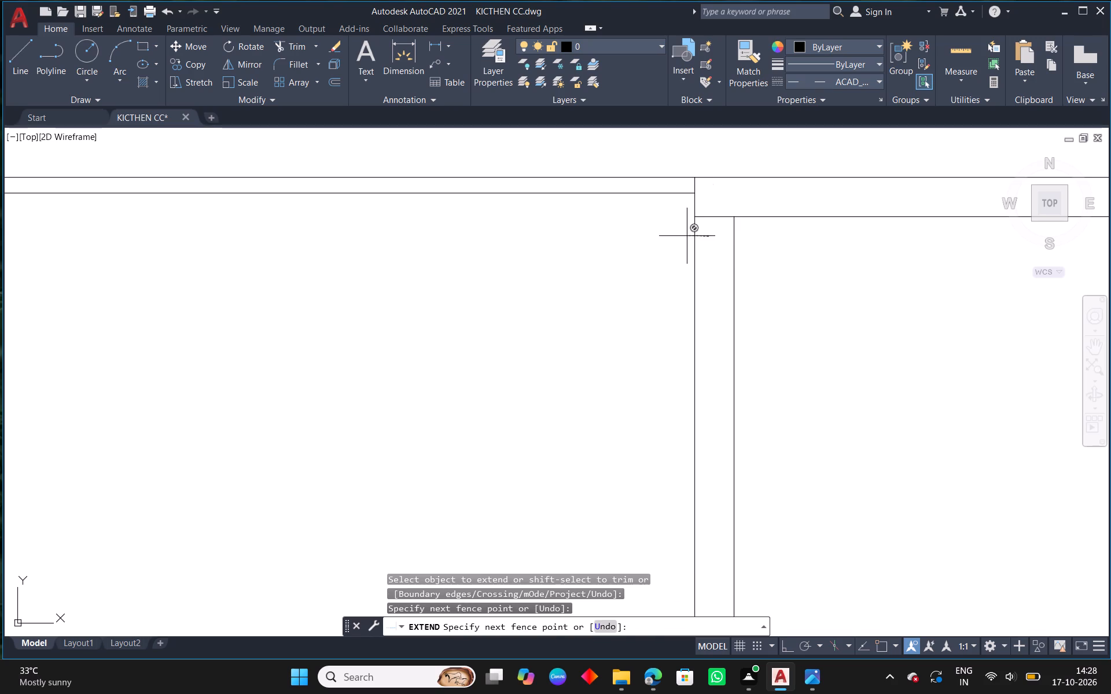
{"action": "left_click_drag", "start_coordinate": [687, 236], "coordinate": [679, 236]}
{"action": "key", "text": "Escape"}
Fill the door frame's cabinet-side jamb, top strip and wall-side jamb with a SOLID hatch.
{"action": "scroll", "coordinate": [768, 225], "scroll_direction": "down", "scroll_amount": 4}
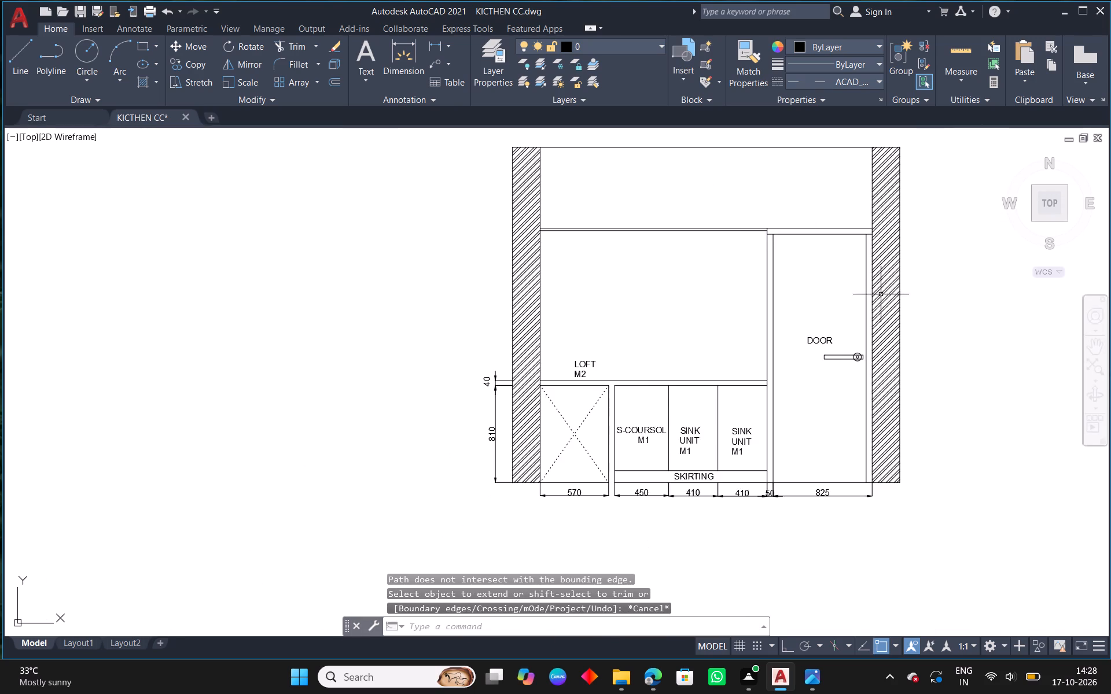
{"action": "middle_click_drag", "start_coordinate": [875, 290], "coordinate": [778, 173]}
{"action": "key", "text": "h"}
{"action": "key", "text": "space"}
{"action": "middle_click_drag", "start_coordinate": [752, 179], "coordinate": [754, 182]}
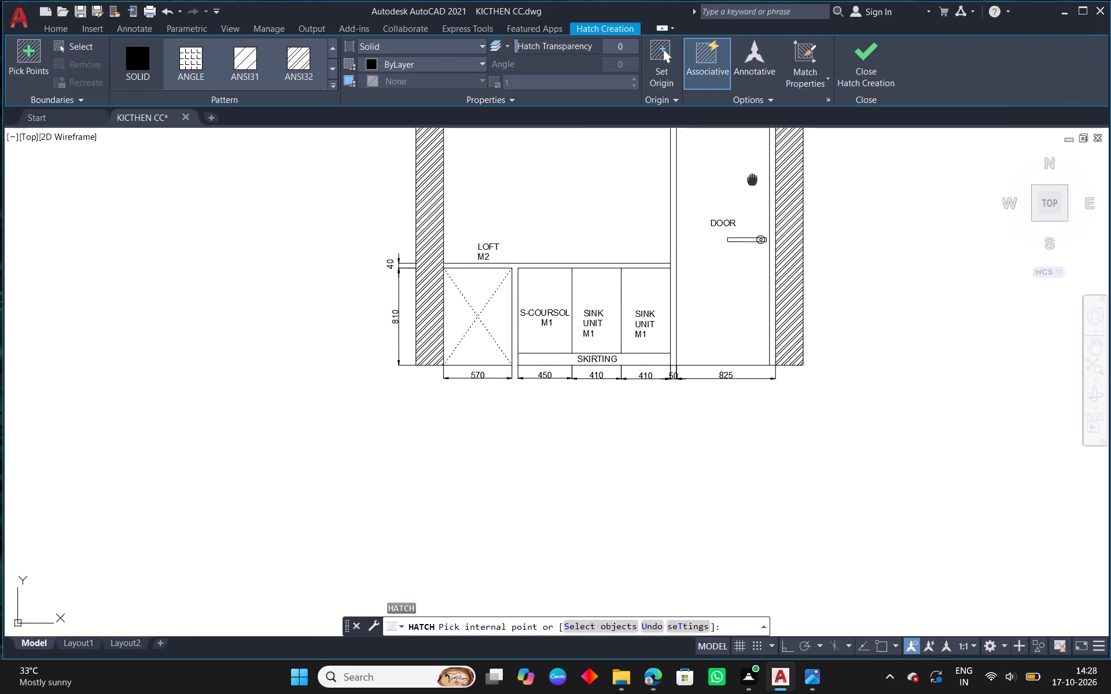
{"action": "middle_click_drag", "start_coordinate": [754, 182], "coordinate": [772, 261]}
{"action": "left_click", "coordinate": [694, 229]}
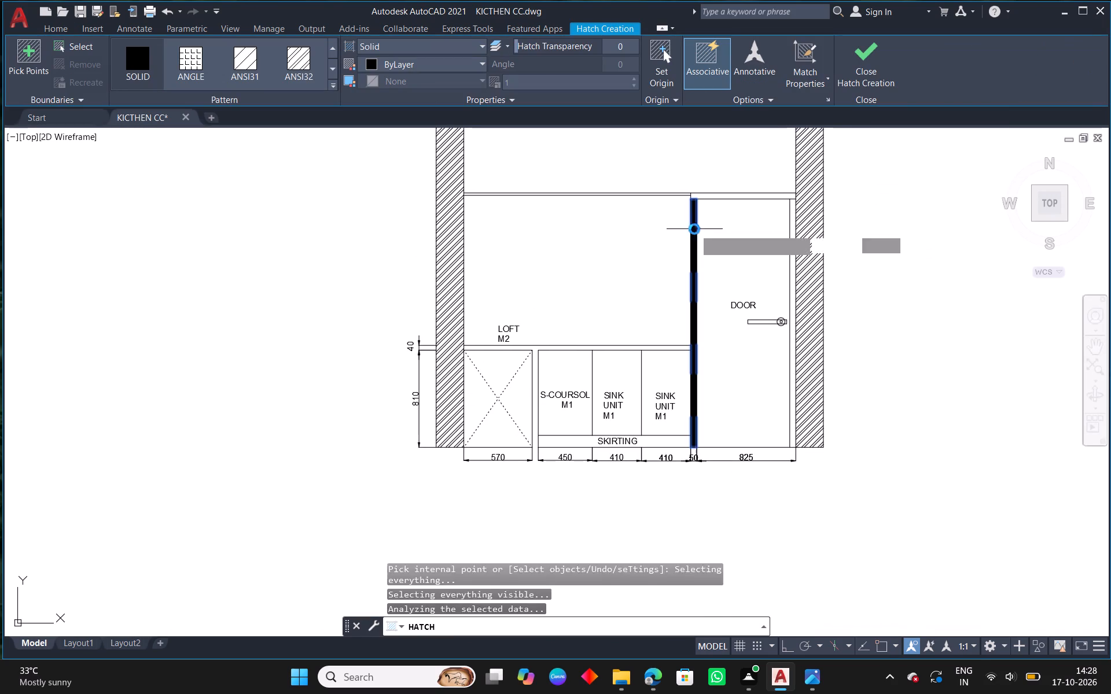
{"action": "left_click", "coordinate": [720, 196]}
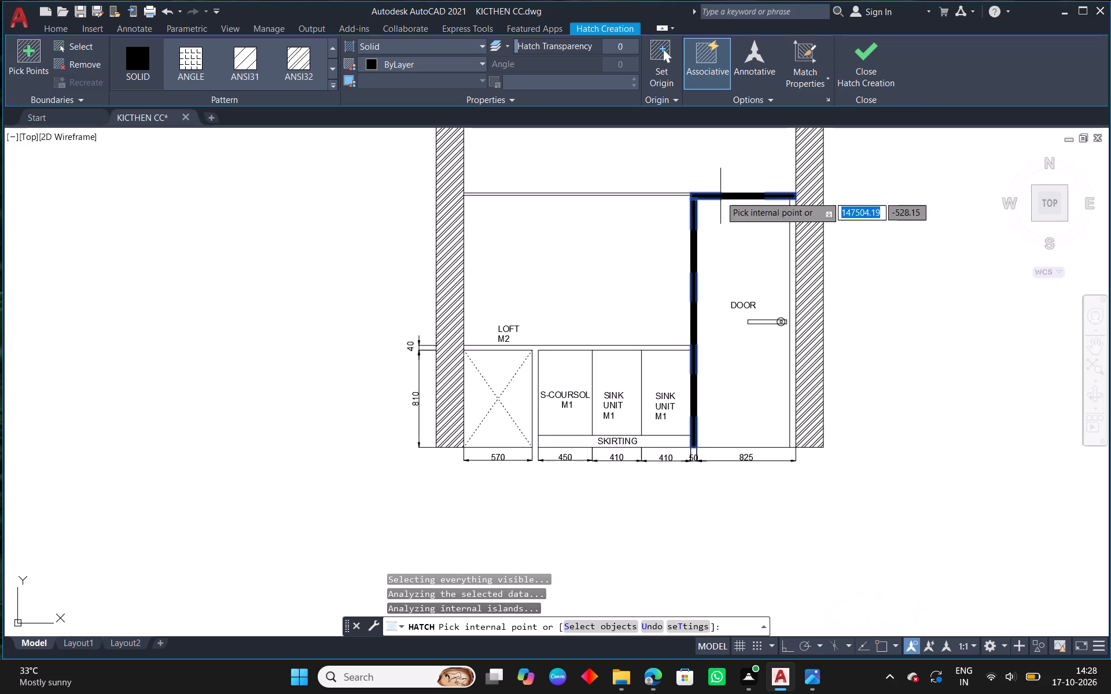
{"action": "left_click", "coordinate": [792, 218]}
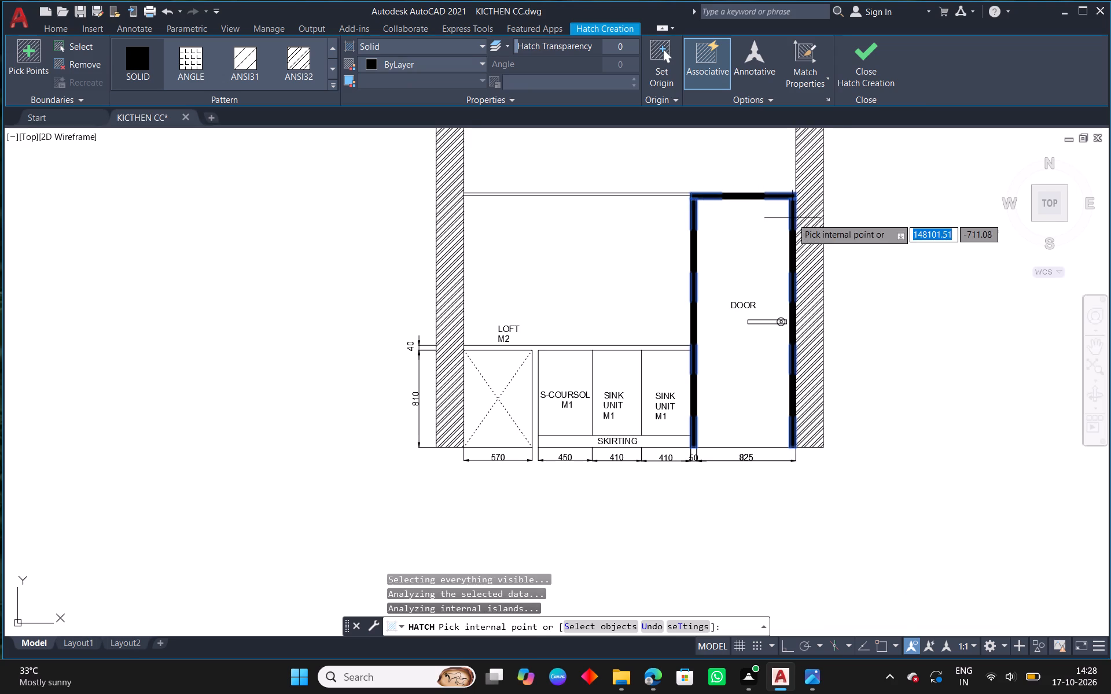
{"action": "right_click", "coordinate": [788, 219]}
{"action": "left_click", "coordinate": [816, 226]}
{"action": "key", "text": "Escape"}
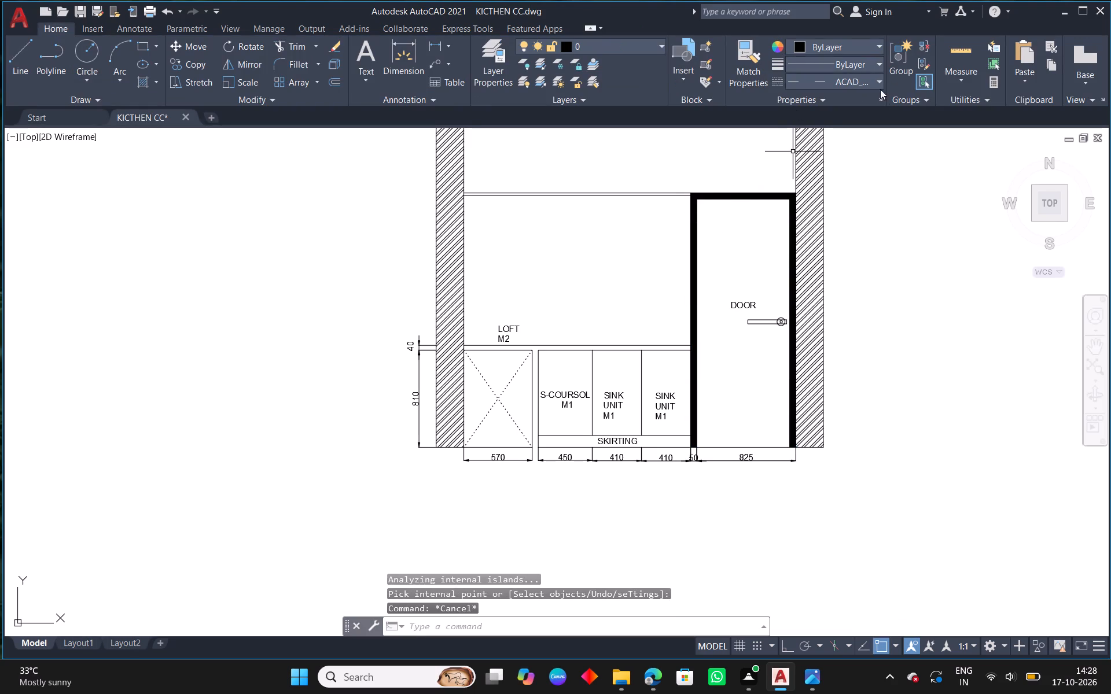
Fill the door handle's bar on both sides of the knob and the knob's inner circle with a SOLID hatch.
{"action": "scroll", "coordinate": [767, 331], "scroll_direction": "up", "scroll_amount": 3}
{"action": "middle_click_drag", "start_coordinate": [805, 287], "coordinate": [788, 164]}
{"action": "scroll", "coordinate": [785, 202], "scroll_direction": "up", "scroll_amount": 1}
{"action": "type", "text": "H"}
{"action": "key", "text": "space"}
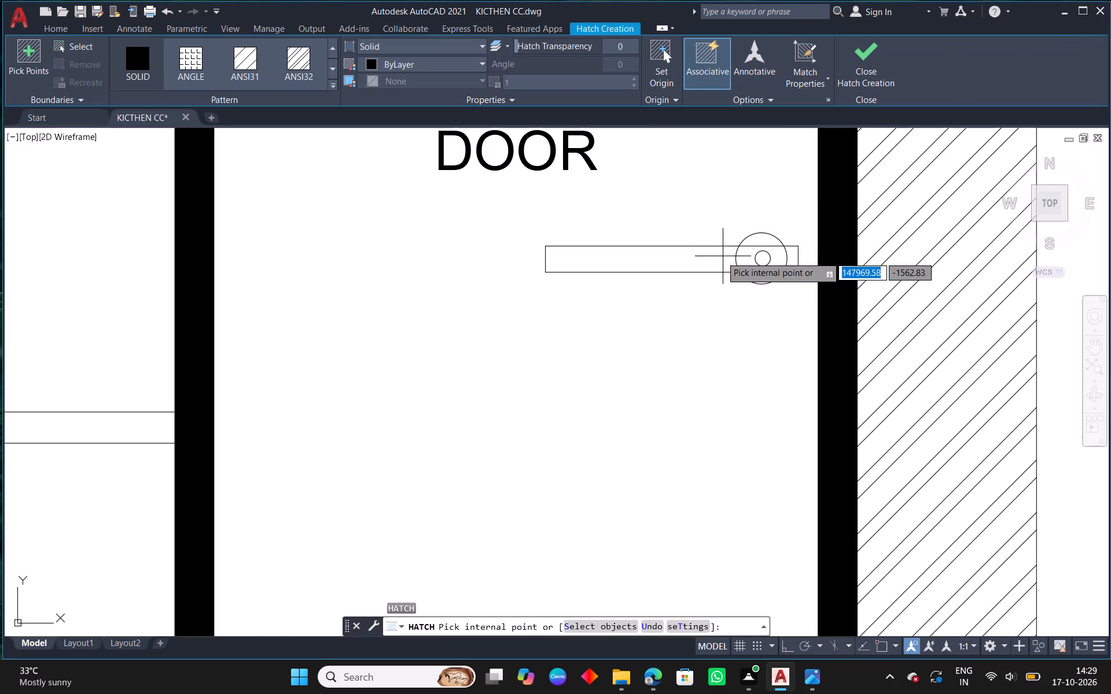
{"action": "left_click", "coordinate": [720, 258]}
{"action": "left_click", "coordinate": [795, 267]}
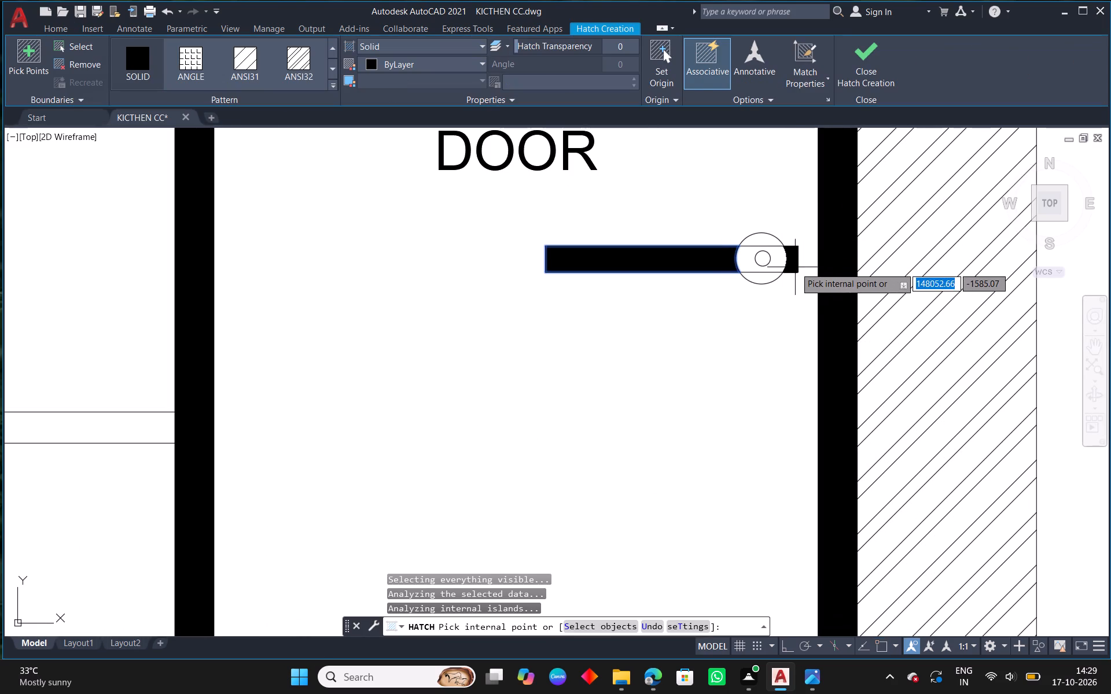
{"action": "left_click", "coordinate": [759, 258]}
{"action": "key", "text": "Escape"}
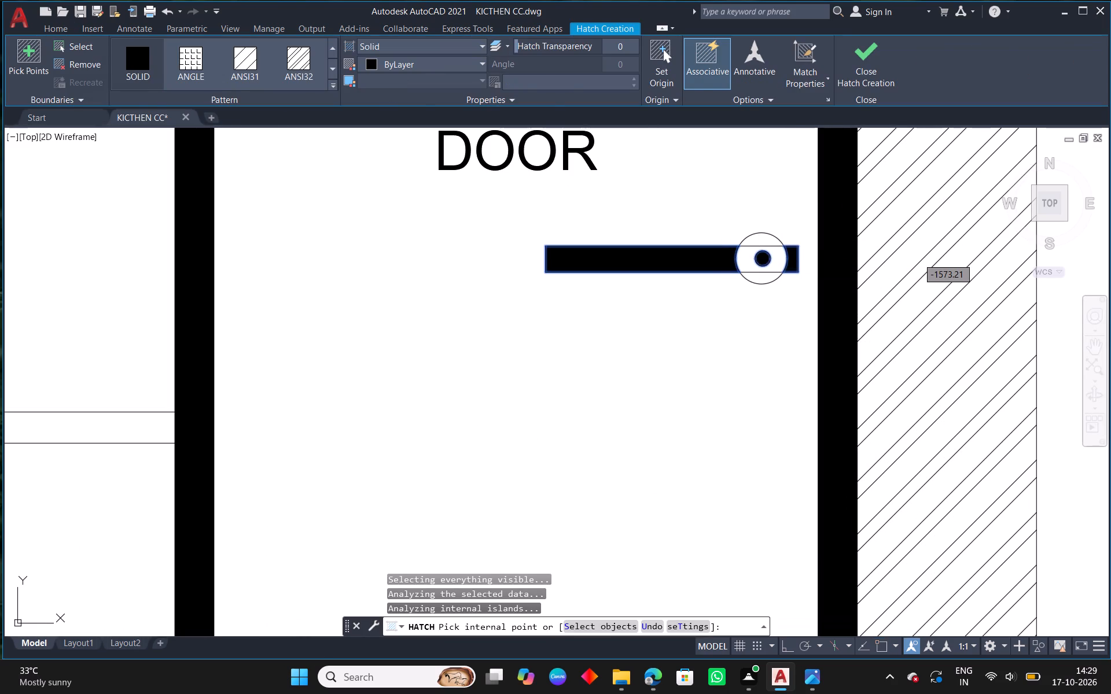
Offset the inner line of the left hatched wall 450 mm toward the door for the first loft division.
{"action": "scroll", "coordinate": [846, 265], "scroll_direction": "down", "scroll_amount": 3}
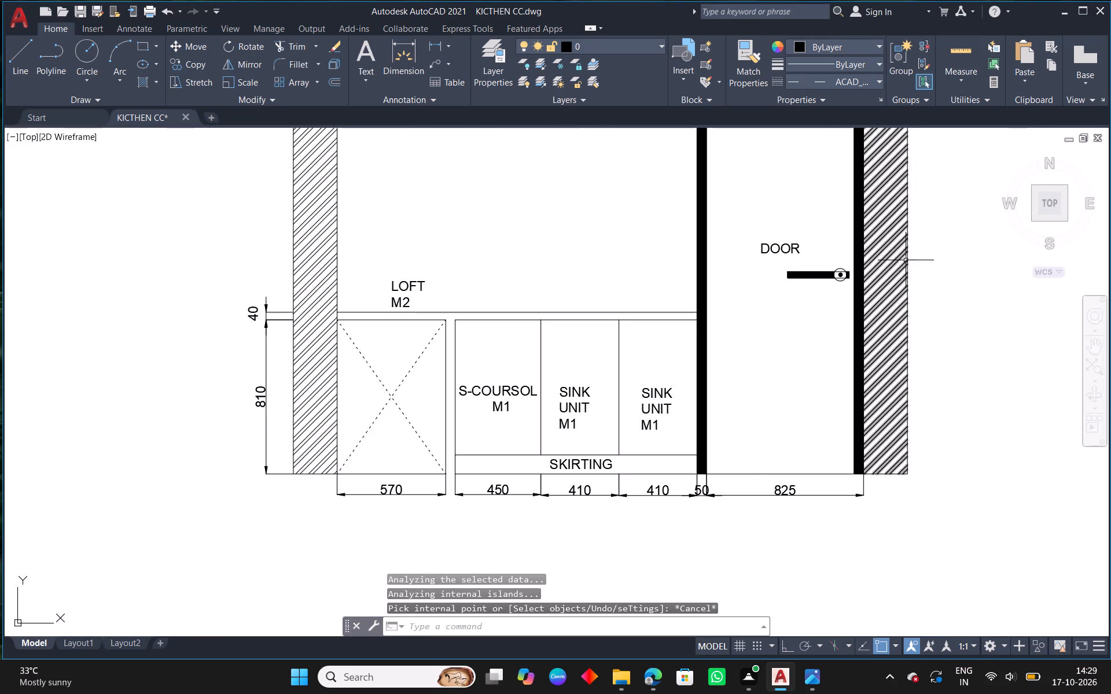
{"action": "scroll", "coordinate": [913, 254], "scroll_direction": "down", "scroll_amount": 2}
{"action": "middle_click_drag", "start_coordinate": [1008, 207], "coordinate": [815, 336]}
{"action": "scroll", "coordinate": [814, 338], "scroll_direction": "down", "scroll_amount": 2}
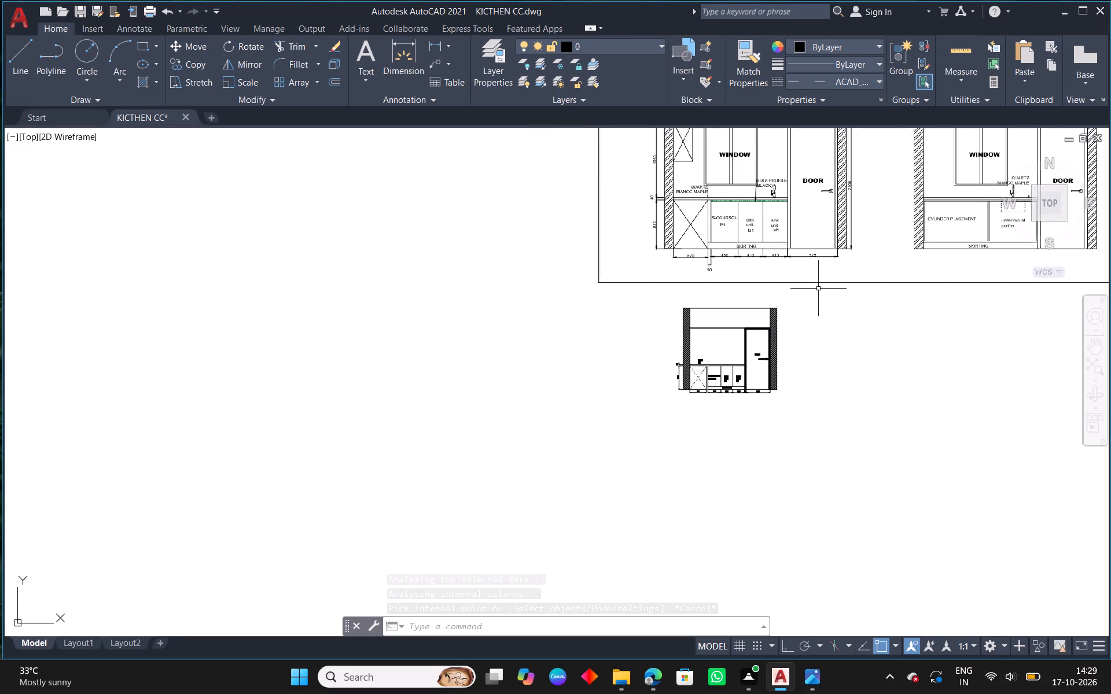
{"action": "middle_click_drag", "start_coordinate": [820, 297], "coordinate": [829, 343]}
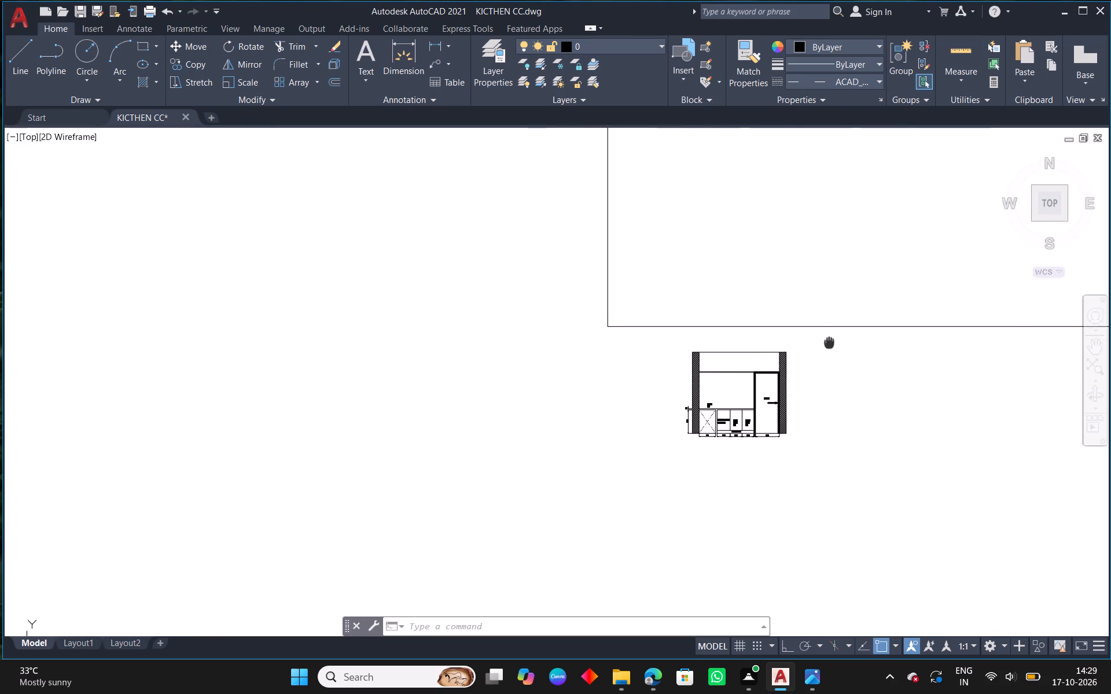
{"action": "middle_click_drag", "start_coordinate": [829, 343], "coordinate": [830, 348]}
{"action": "middle_click_drag", "start_coordinate": [833, 328], "coordinate": [838, 375]}
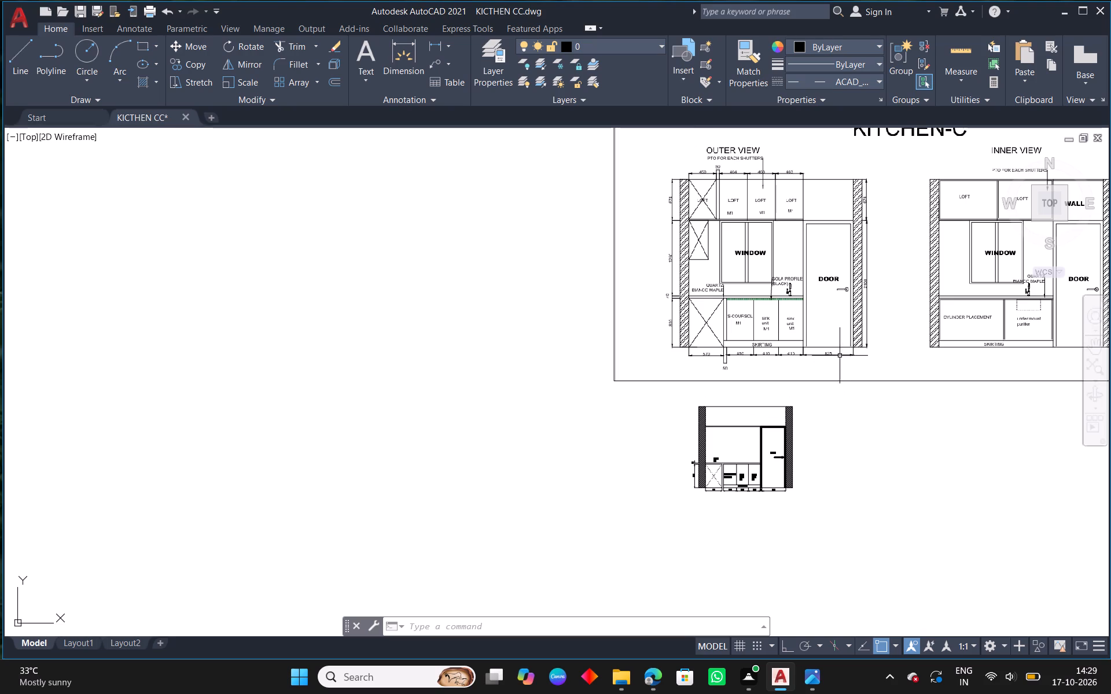
{"action": "scroll", "coordinate": [731, 169], "scroll_direction": "up", "scroll_amount": 1}
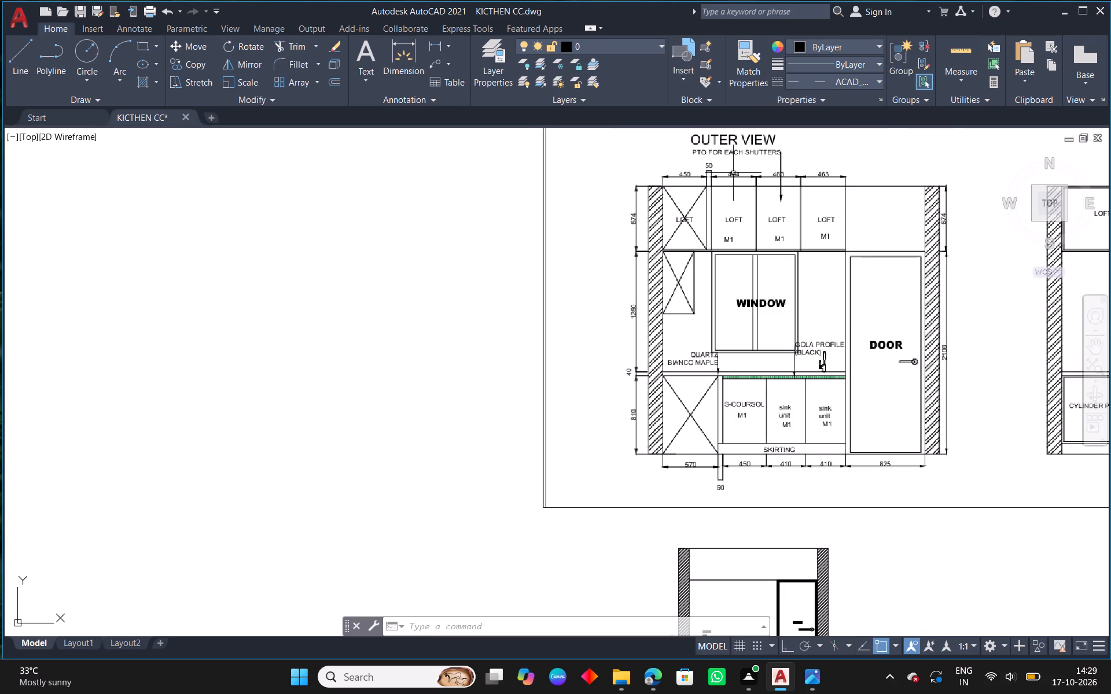
{"action": "key", "text": "Escape"}
{"action": "type", "text": "O 450"}
{"action": "key", "text": "space"}
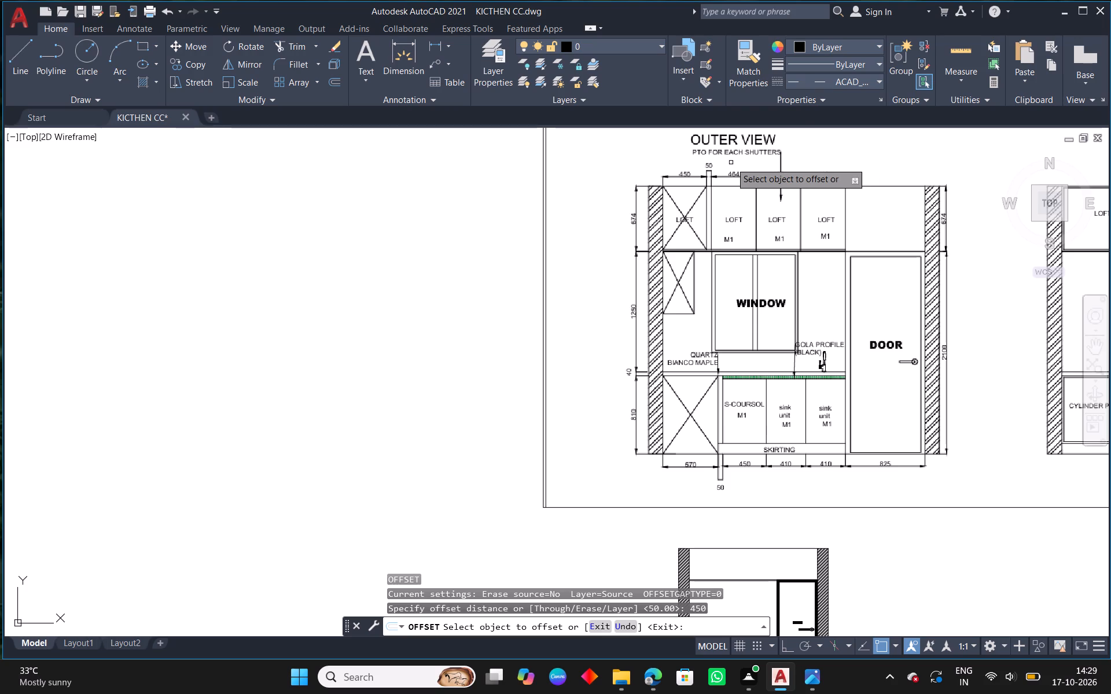
{"action": "middle_click_drag", "start_coordinate": [727, 508], "coordinate": [720, 187]}
{"action": "scroll", "coordinate": [682, 237], "scroll_direction": "up", "scroll_amount": 2}
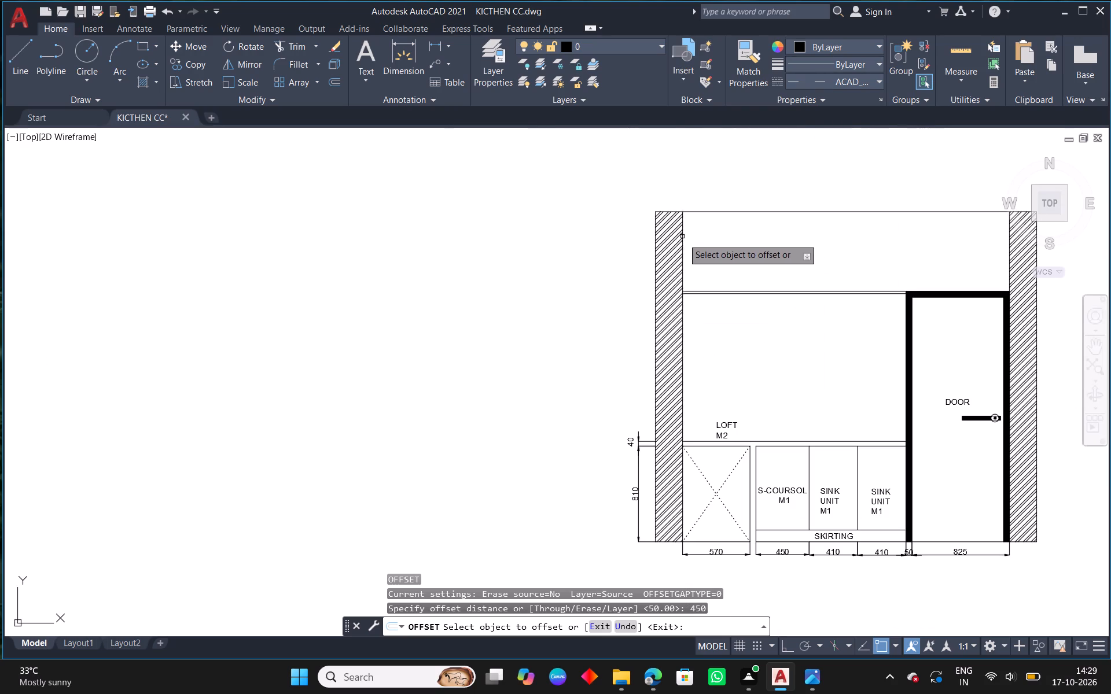
{"action": "left_click", "coordinate": [683, 239]}
{"action": "left_click", "coordinate": [751, 237]}
{"action": "key", "text": "Escape"}
{"action": "right_click", "coordinate": [753, 234]}
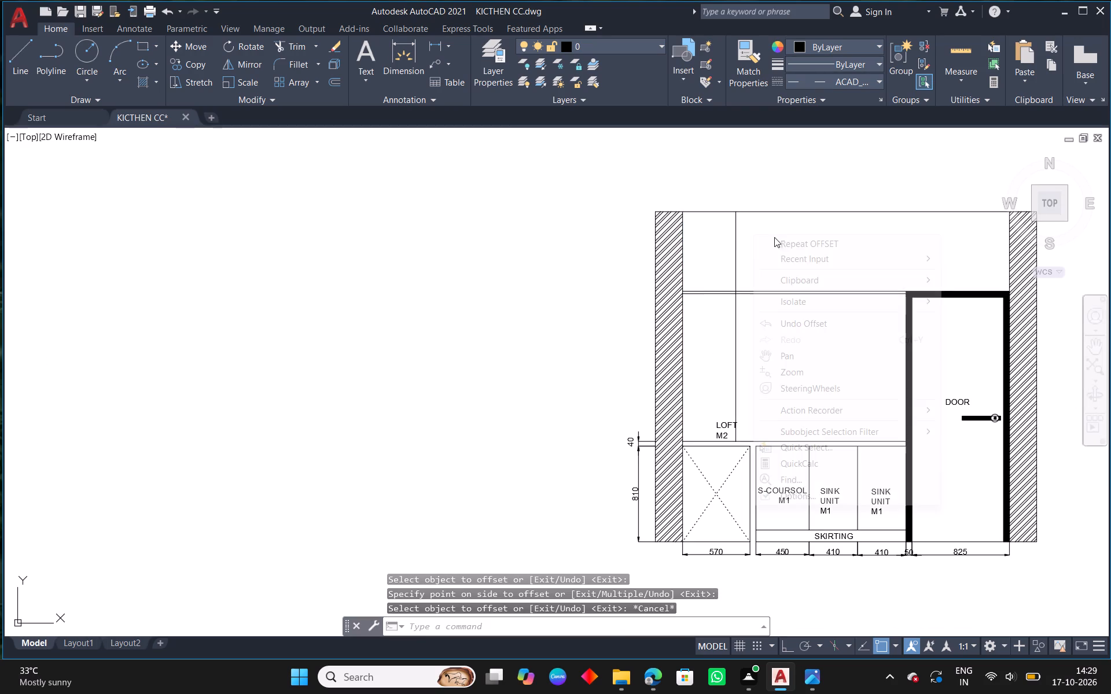
{"action": "key", "text": "Escape"}
Offset the first loft division line 50 mm toward the door.
{"action": "scroll", "coordinate": [755, 286], "scroll_direction": "down", "scroll_amount": 3}
{"action": "middle_click_drag", "start_coordinate": [815, 270], "coordinate": [772, 374]}
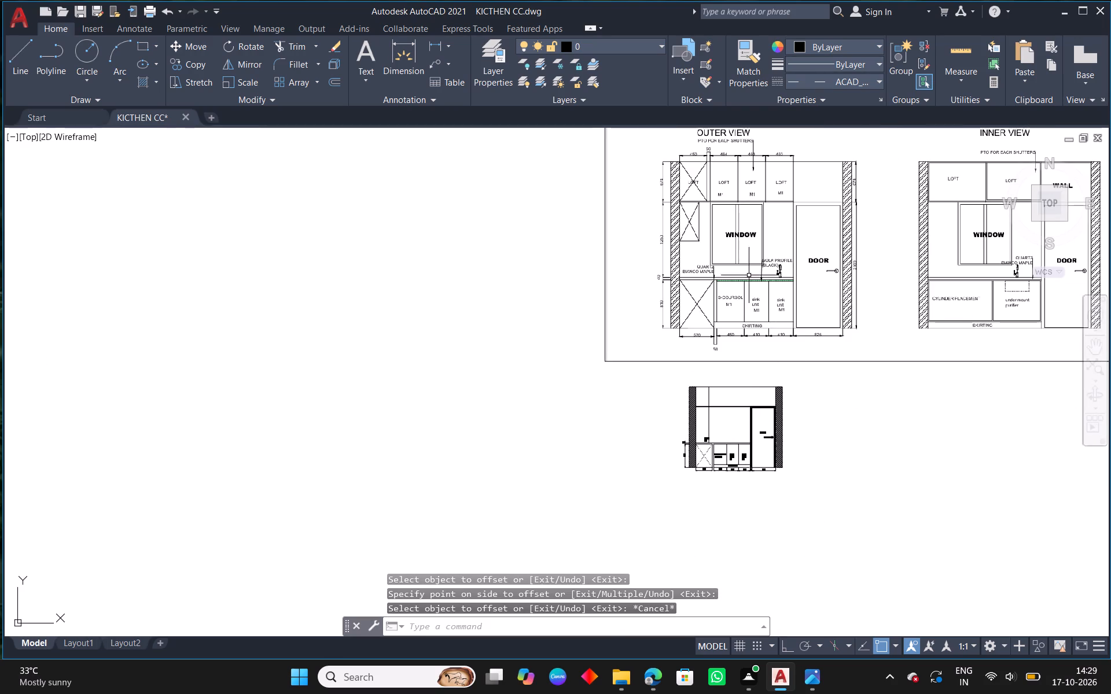
{"action": "key", "text": "Escape"}
{"action": "type", "text": "O 50"}
{"action": "key", "text": "space"}
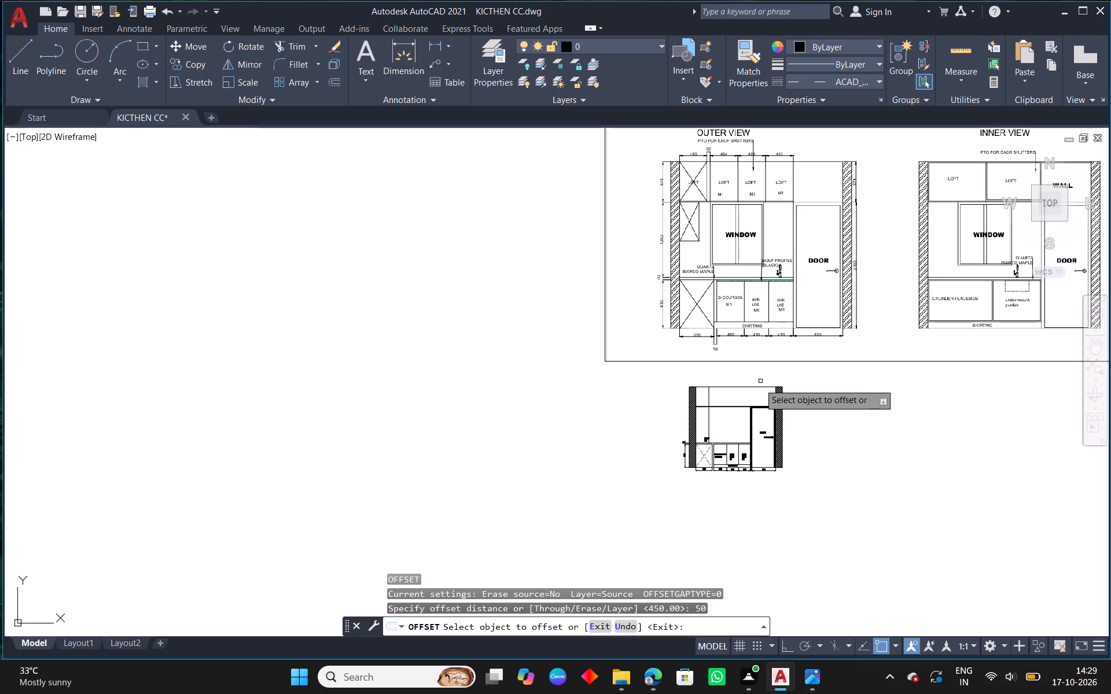
{"action": "left_click", "coordinate": [709, 397]}
{"action": "left_click", "coordinate": [735, 401]}
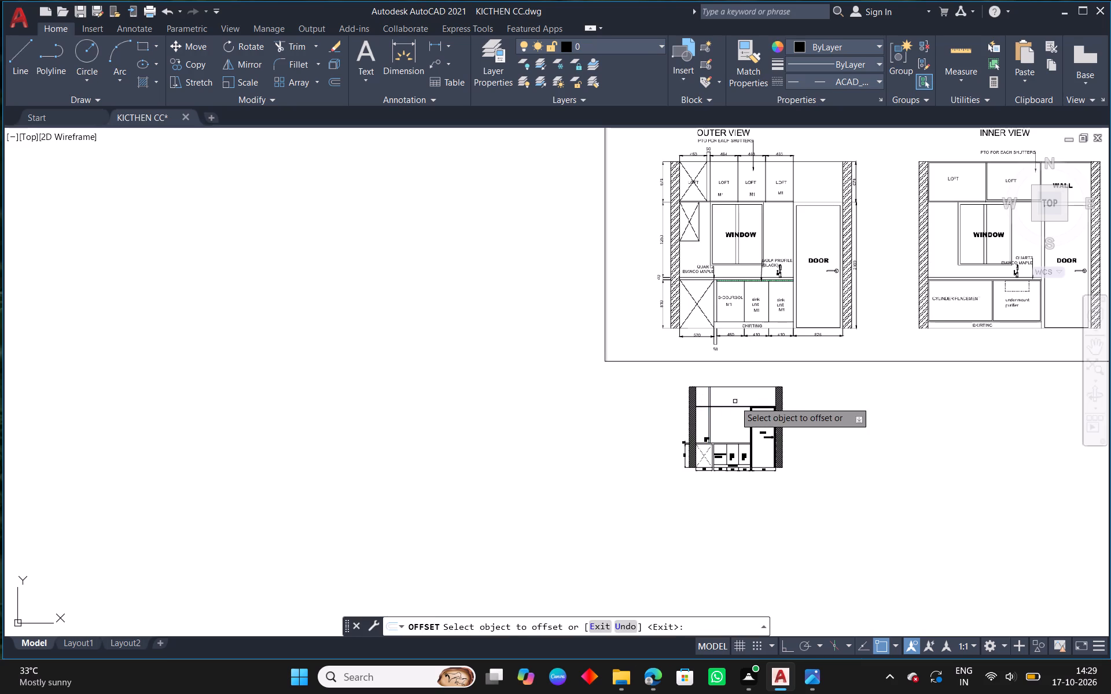
{"action": "key", "text": "Escape"}
Trim the two vertical loft division lines below the loft's bottom line.
{"action": "scroll", "coordinate": [716, 418], "scroll_direction": "up", "scroll_amount": 3}
{"action": "key", "text": "t"}
{"action": "key", "text": "r"}
{"action": "key", "text": "space"}
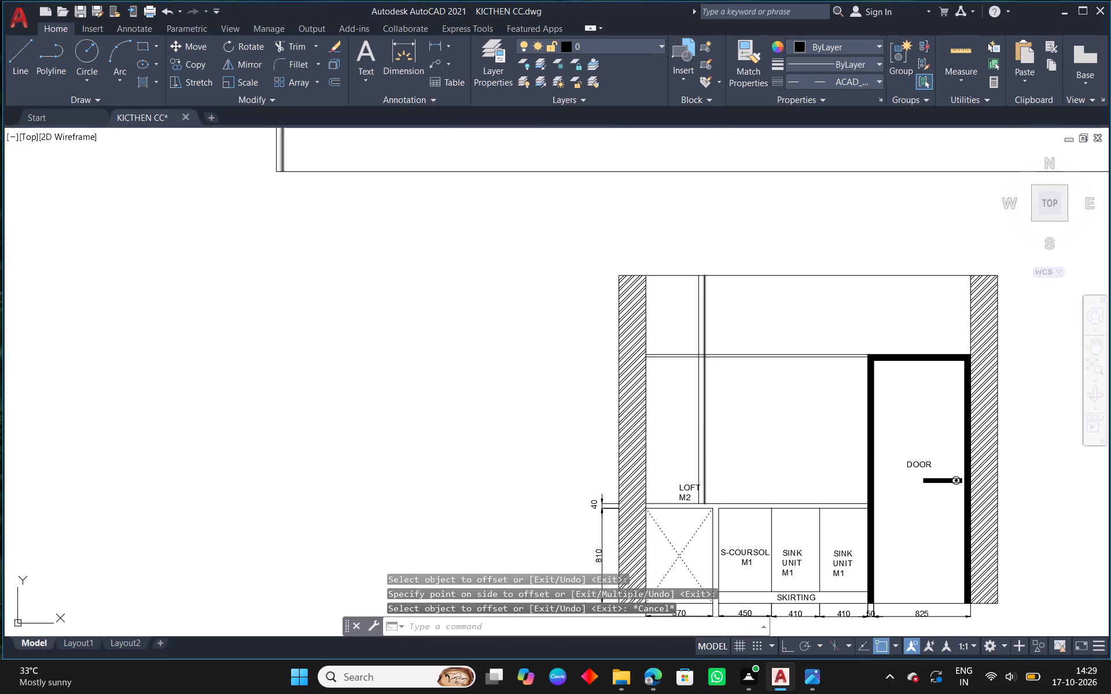
{"action": "key", "text": "space"}
{"action": "left_click_drag", "start_coordinate": [733, 411], "coordinate": [678, 412]}
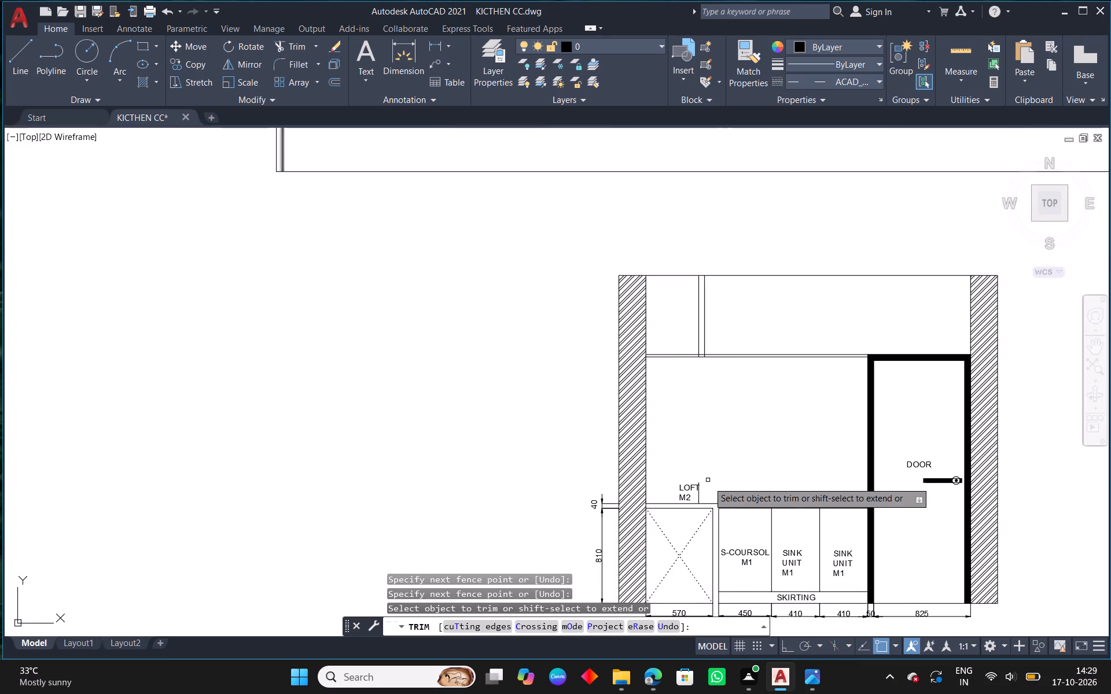
{"action": "scroll", "coordinate": [708, 482], "scroll_direction": "up", "scroll_amount": 2}
{"action": "left_click_drag", "start_coordinate": [700, 517], "coordinate": [662, 515]}
{"action": "key", "text": "Escape"}
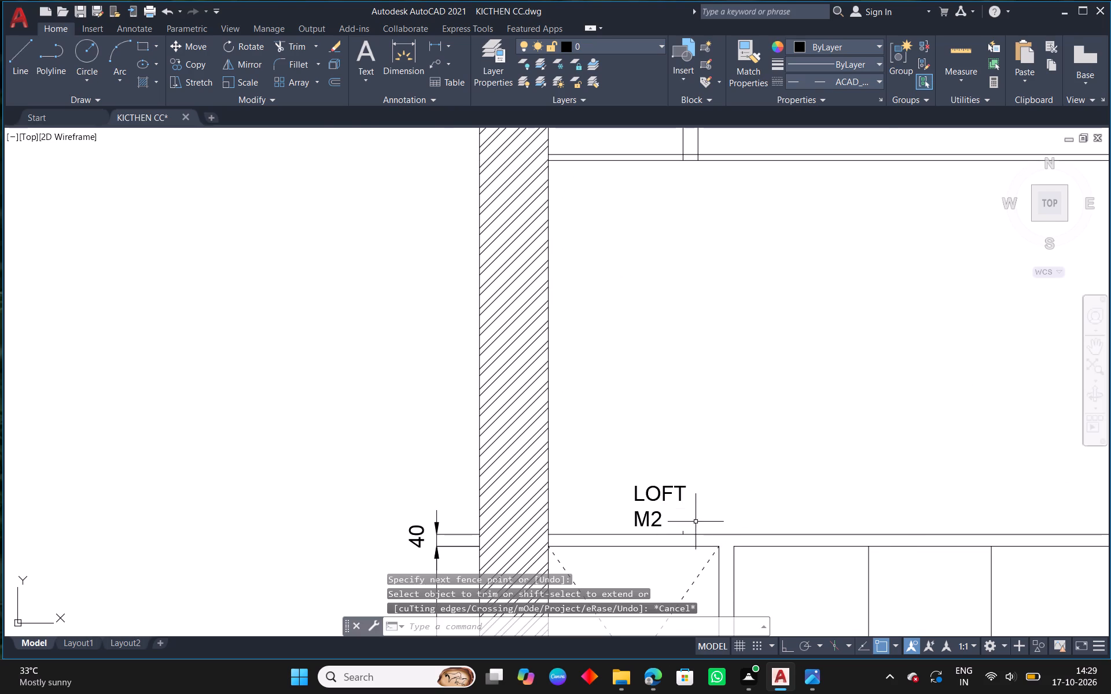
Erase the short leftover line piece beside the LOFT M2 label, just above the countertop.
{"action": "scroll", "coordinate": [693, 527], "scroll_direction": "up", "scroll_amount": 4}
{"action": "left_click_drag", "start_coordinate": [693, 527], "coordinate": [669, 535]}
{"action": "left_click", "coordinate": [643, 547]}
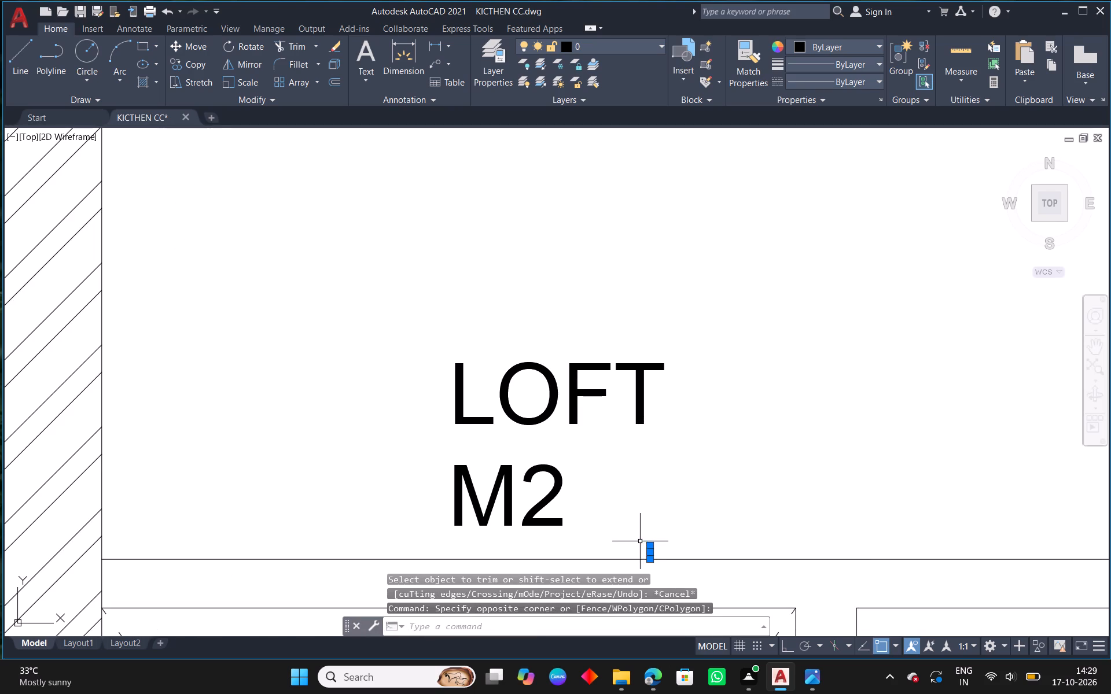
{"action": "key", "text": "Delete"}
{"action": "key", "text": "Delete"}
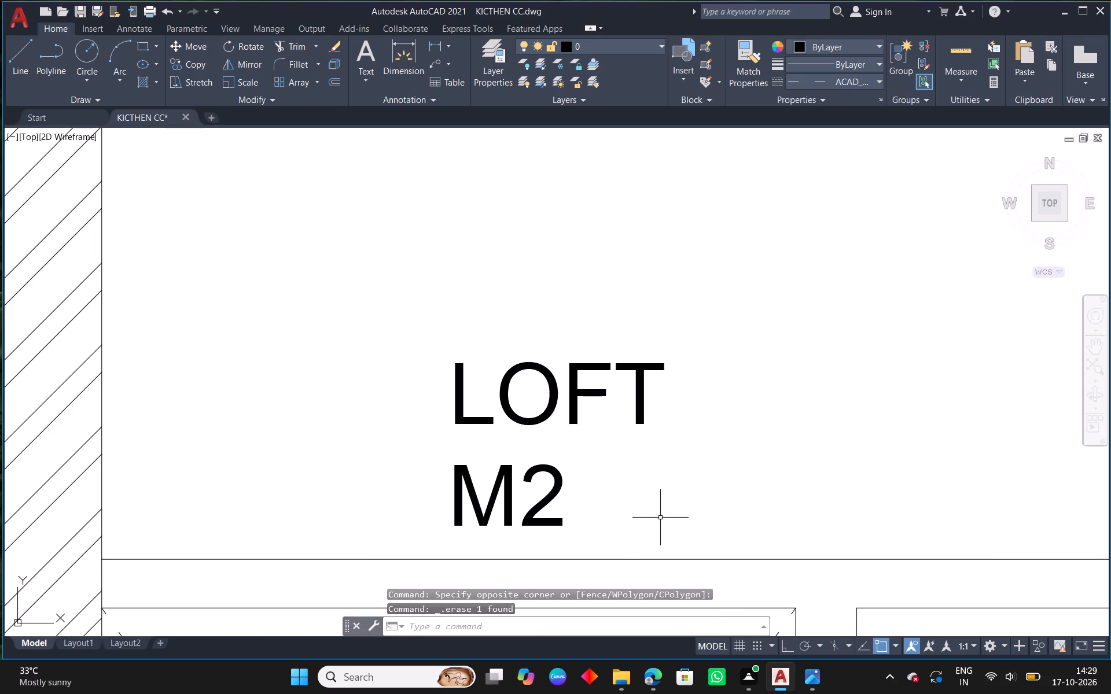
Offset the loft's 50 mm filler line on its door side by 464 mm toward the door.
{"action": "scroll", "coordinate": [659, 494], "scroll_direction": "down", "scroll_amount": 6}
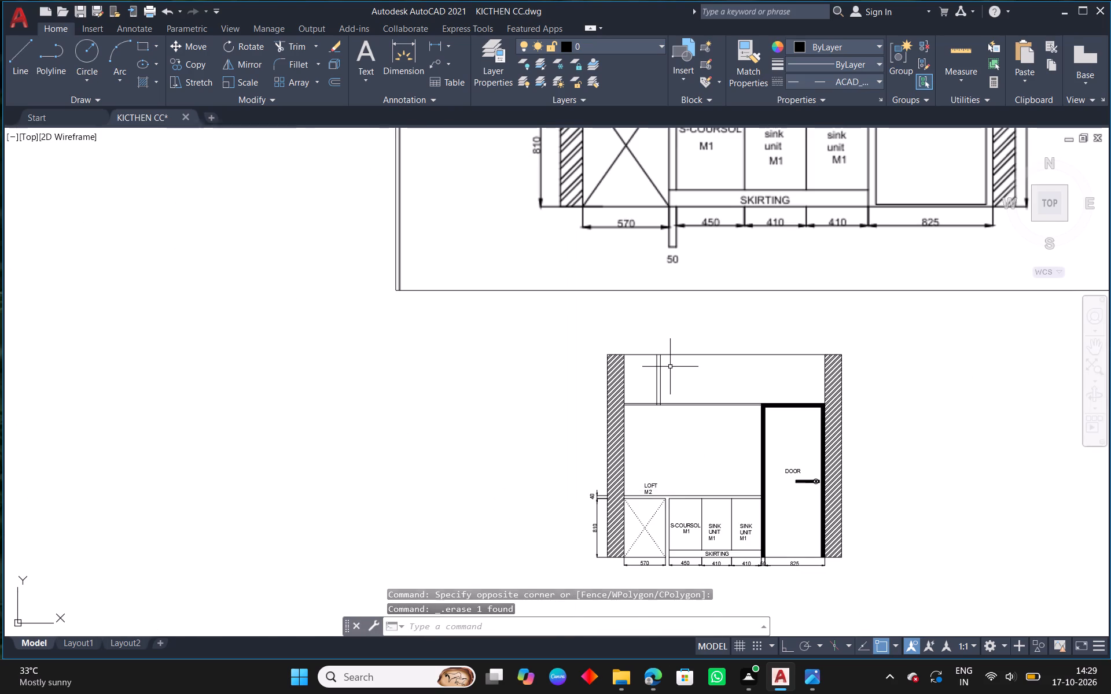
{"action": "middle_click_drag", "start_coordinate": [771, 334], "coordinate": [723, 510]}
{"action": "scroll", "coordinate": [709, 489], "scroll_direction": "down", "scroll_amount": 1}
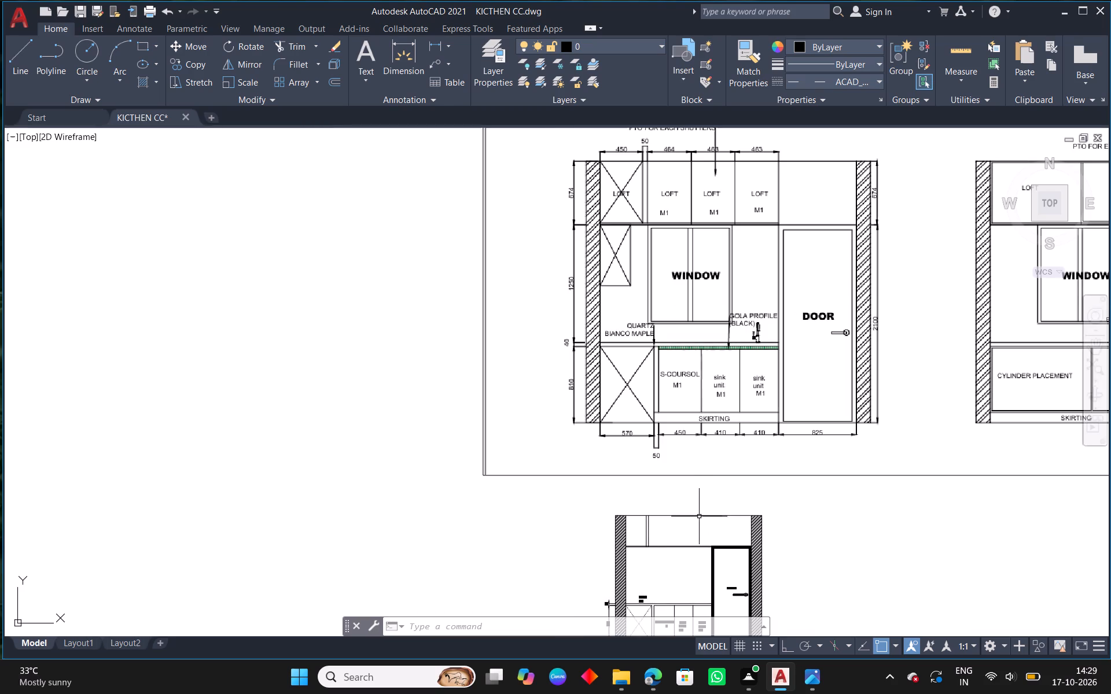
{"action": "type", "text": "O"}
{"action": "key", "text": "space"}
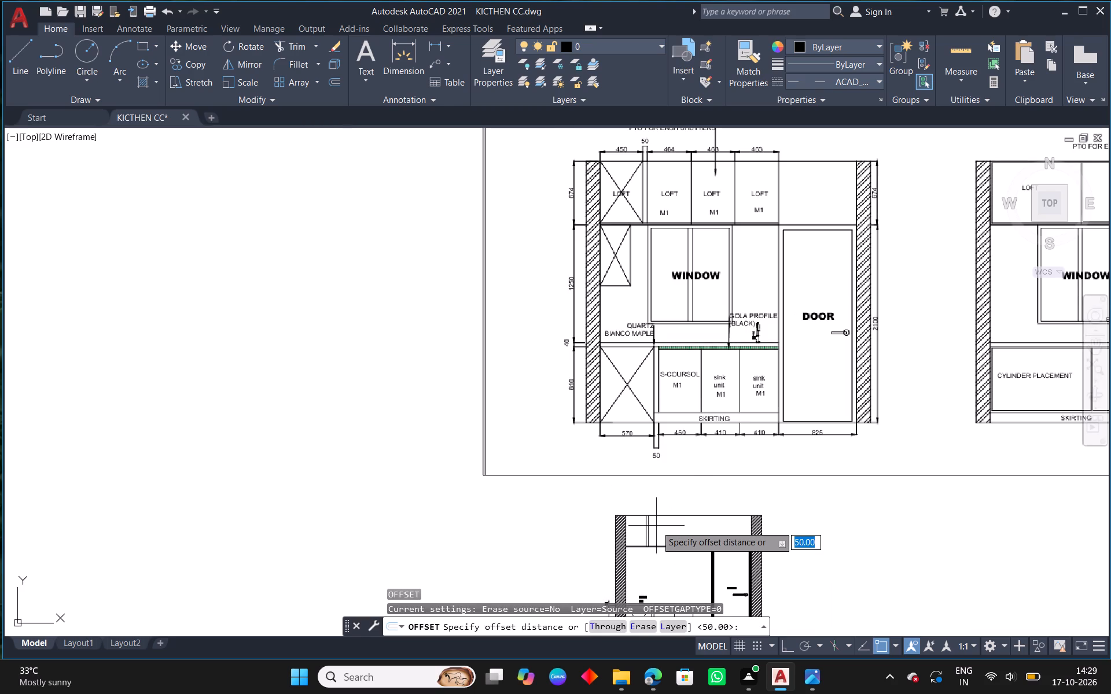
{"action": "type", "text": "464"}
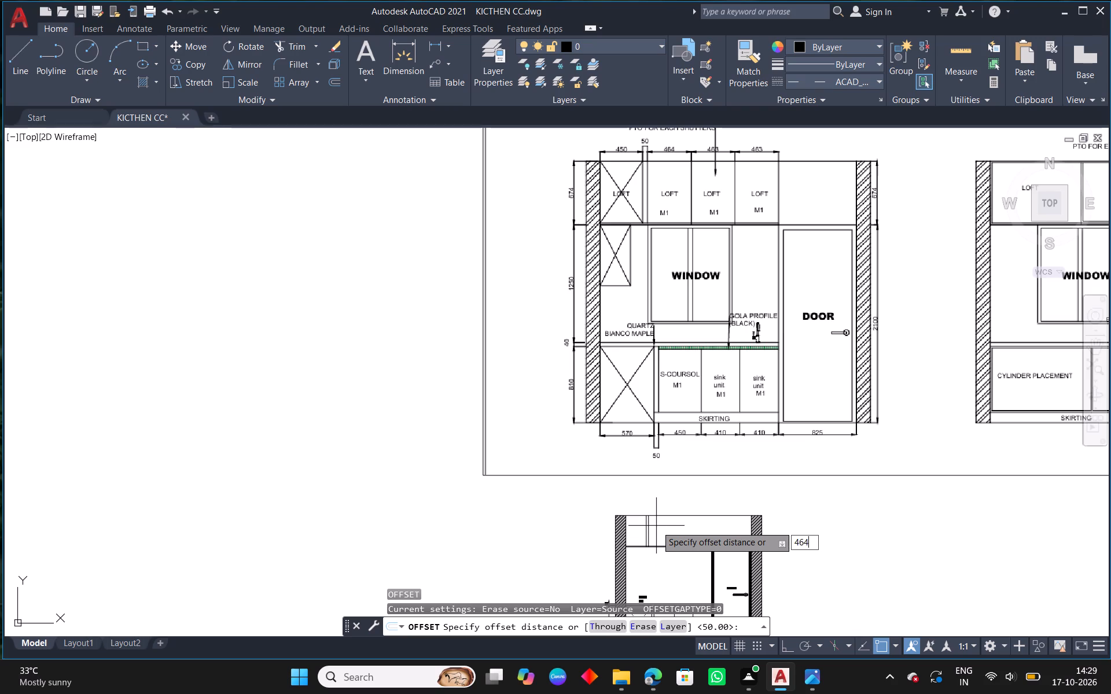
{"action": "key", "text": "Return"}
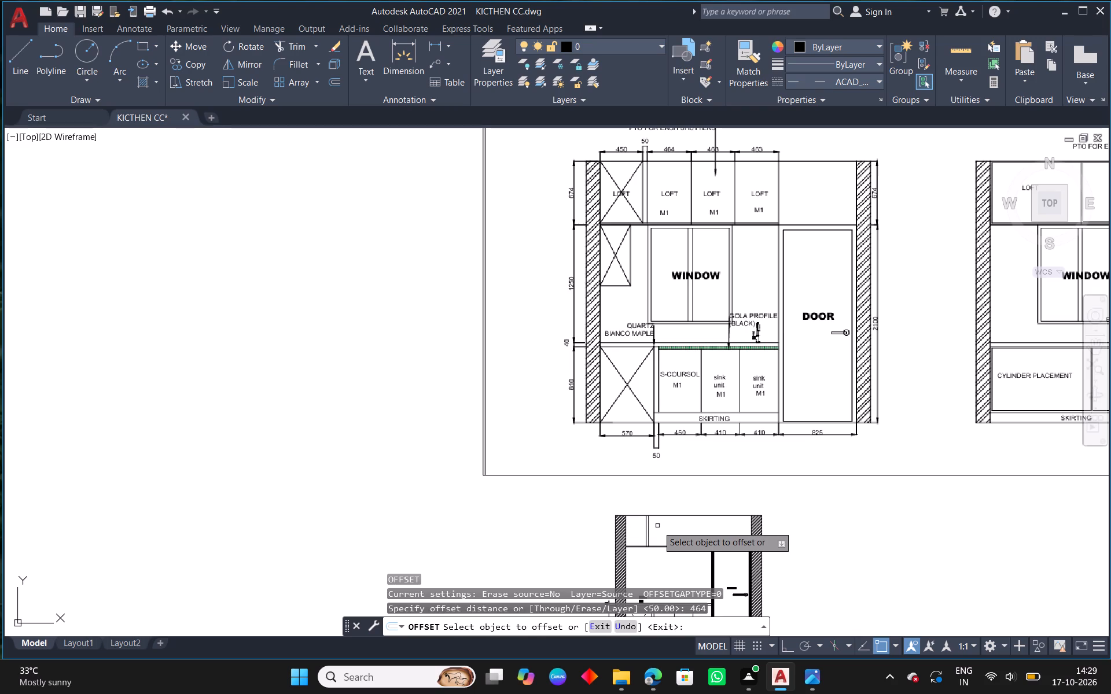
{"action": "scroll", "coordinate": [656, 529], "scroll_direction": "up", "scroll_amount": 1}
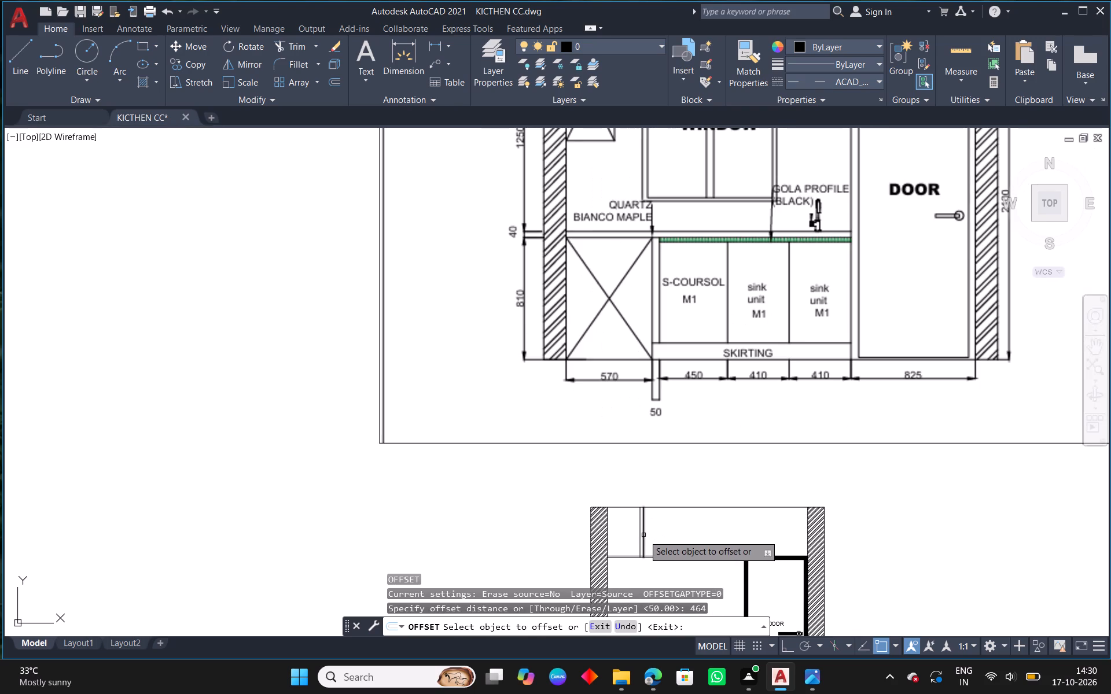
{"action": "left_click", "coordinate": [643, 535]}
{"action": "left_click", "coordinate": [751, 539]}
{"action": "right_click", "coordinate": [727, 524]}
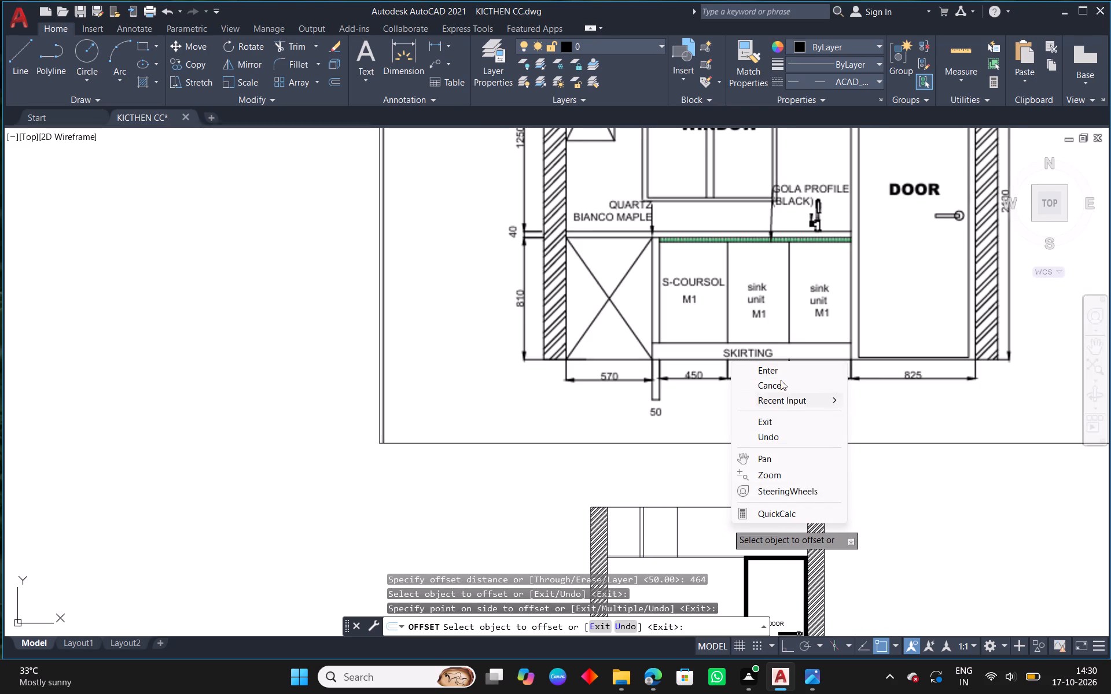
{"action": "left_click", "coordinate": [774, 371]}
Offset the newest loft division line 463 mm toward the door, and offset the resulting line another 463 mm.
{"action": "scroll", "coordinate": [674, 448], "scroll_direction": "down", "scroll_amount": 1}
{"action": "middle_click_drag", "start_coordinate": [741, 430], "coordinate": [682, 482]}
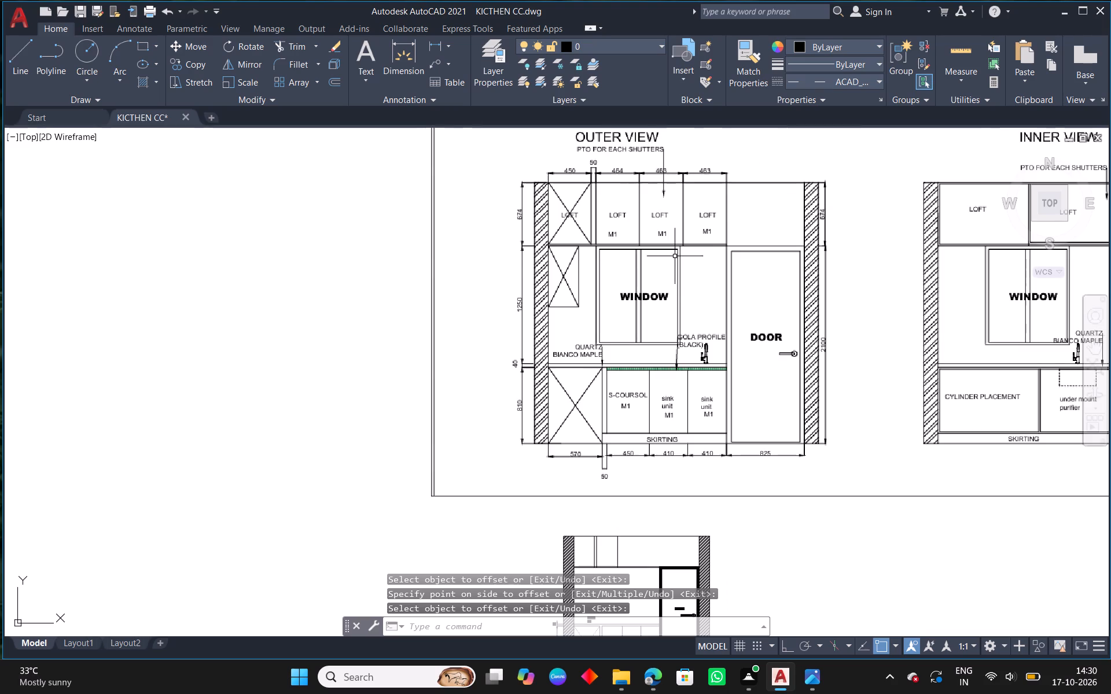
{"action": "scroll", "coordinate": [665, 210], "scroll_direction": "up", "scroll_amount": 1}
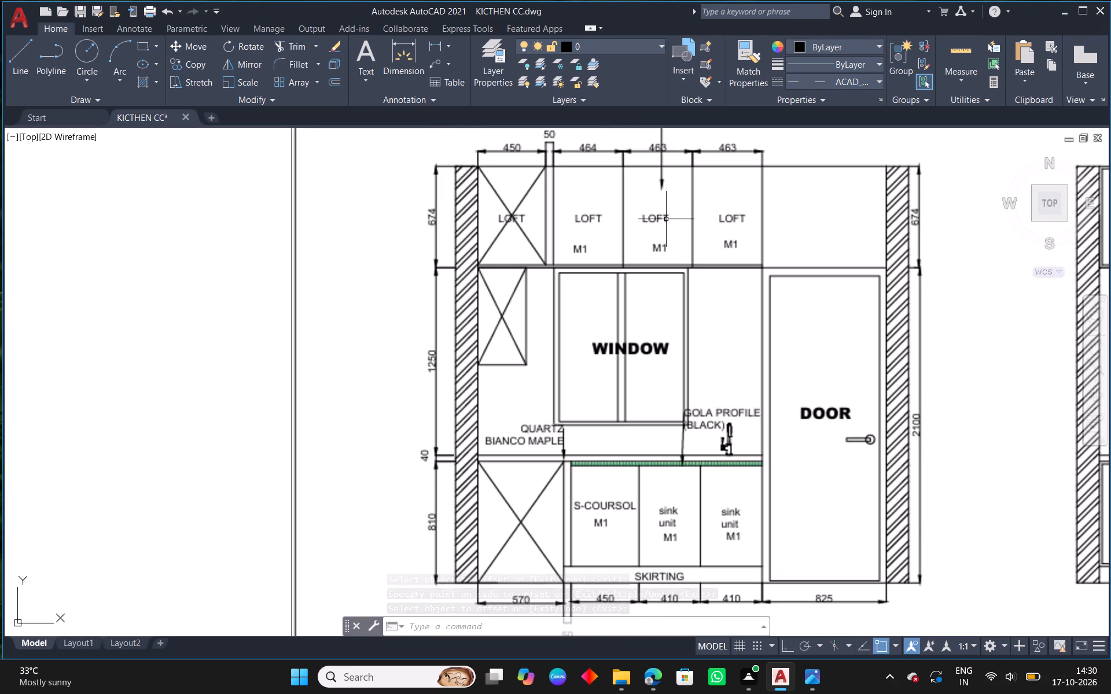
{"action": "scroll", "coordinate": [687, 272], "scroll_direction": "down", "scroll_amount": 1}
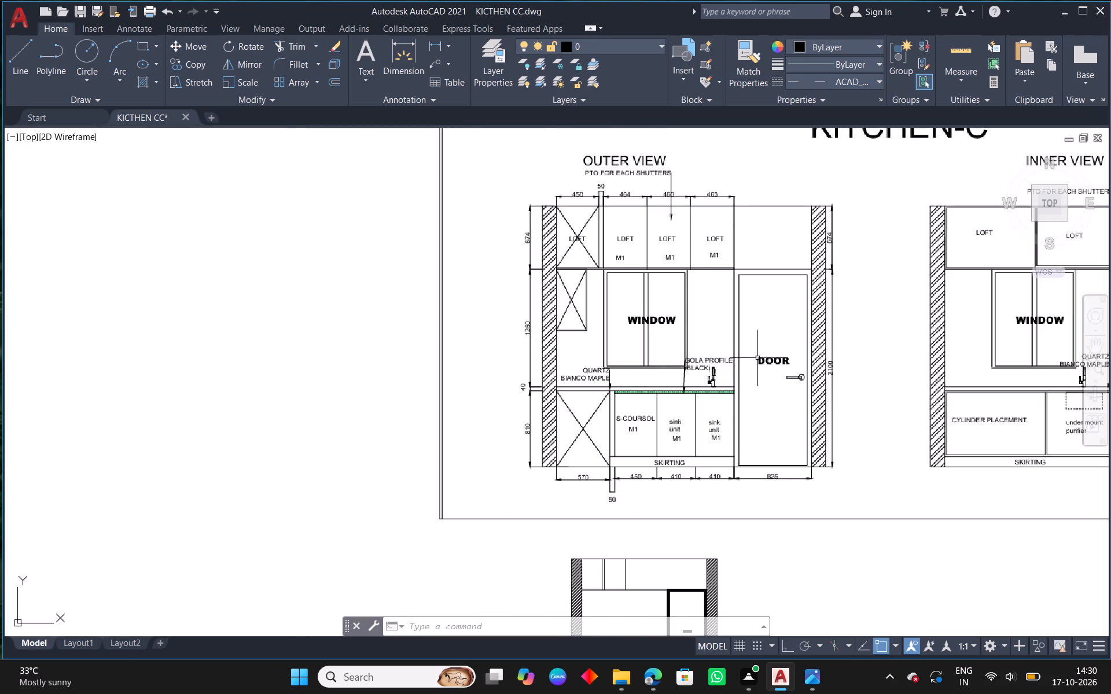
{"action": "middle_click_drag", "start_coordinate": [768, 394], "coordinate": [790, 136]}
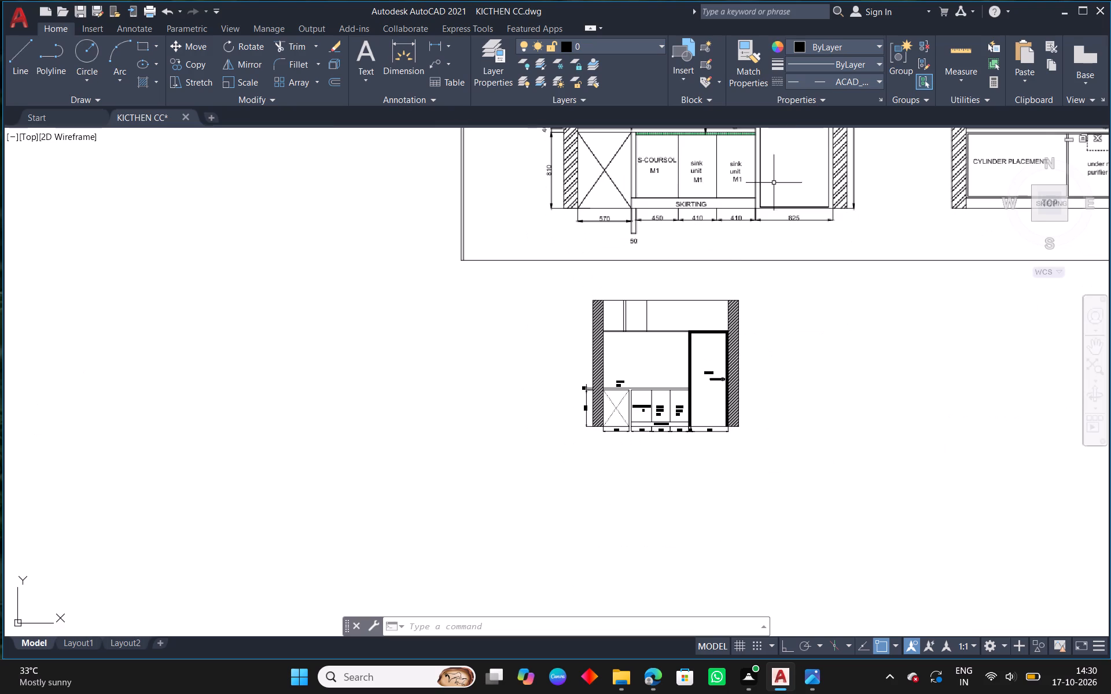
{"action": "scroll", "coordinate": [686, 349], "scroll_direction": "up", "scroll_amount": 2}
{"action": "type", "text": "O 463"}
{"action": "key", "text": "Return"}
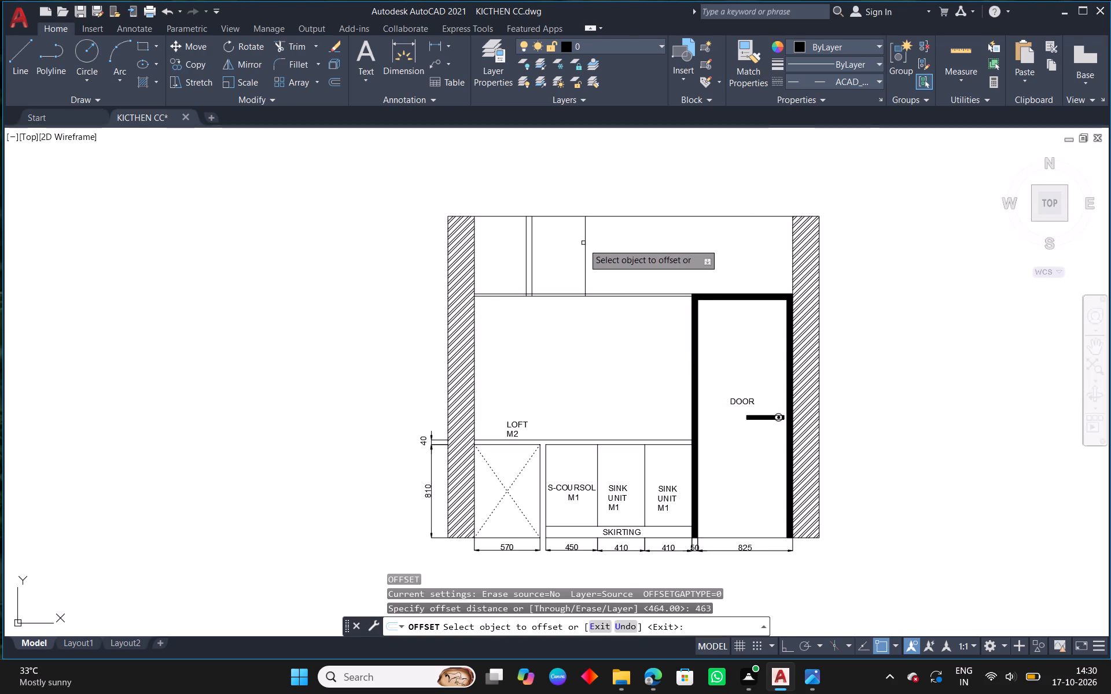
{"action": "left_click_drag", "start_coordinate": [584, 243], "coordinate": [594, 245]}
{"action": "left_click", "coordinate": [644, 246]}
{"action": "left_click_drag", "start_coordinate": [637, 255], "coordinate": [646, 255]}
{"action": "left_click", "coordinate": [723, 245]}
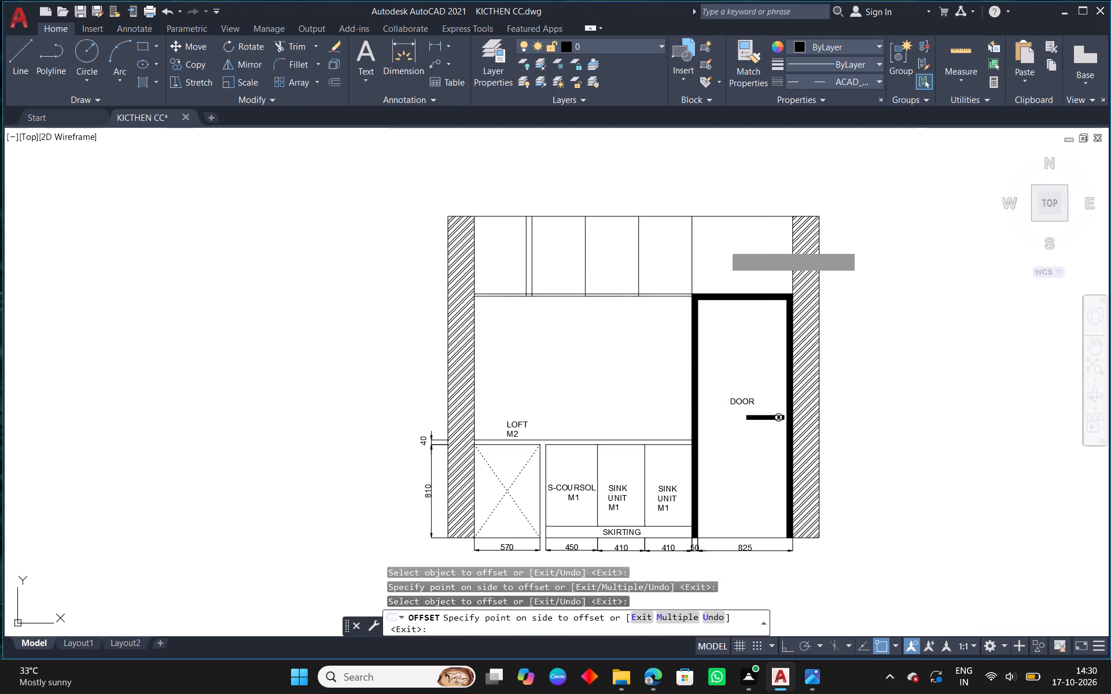
{"action": "right_click", "coordinate": [702, 234]}
{"action": "left_click", "coordinate": [740, 239]}
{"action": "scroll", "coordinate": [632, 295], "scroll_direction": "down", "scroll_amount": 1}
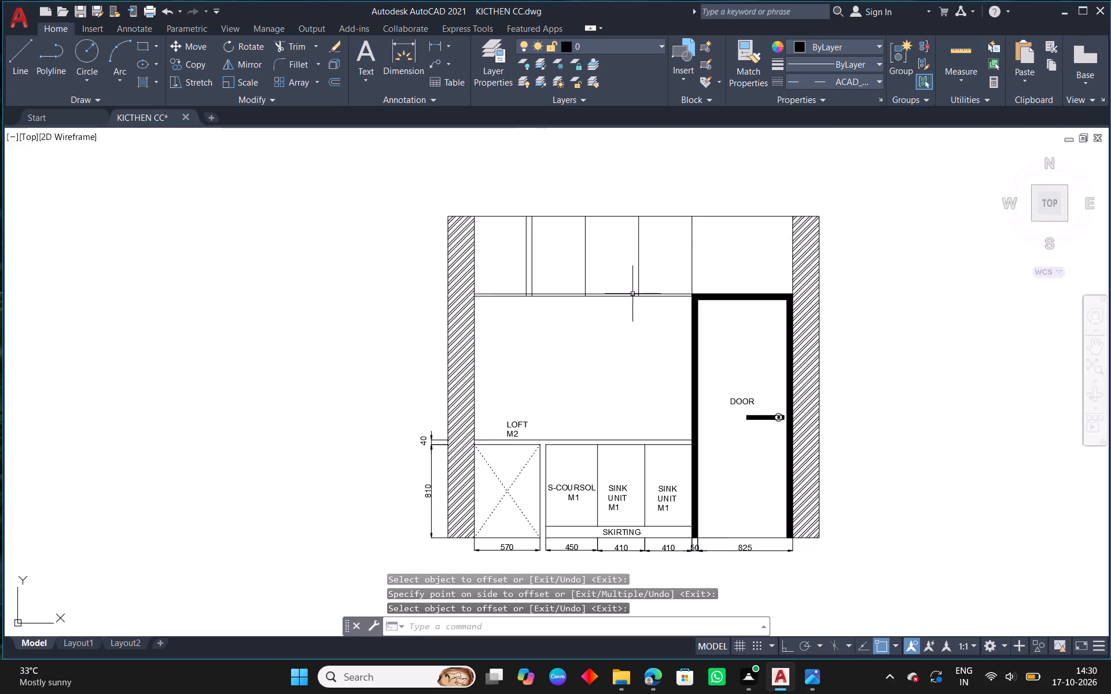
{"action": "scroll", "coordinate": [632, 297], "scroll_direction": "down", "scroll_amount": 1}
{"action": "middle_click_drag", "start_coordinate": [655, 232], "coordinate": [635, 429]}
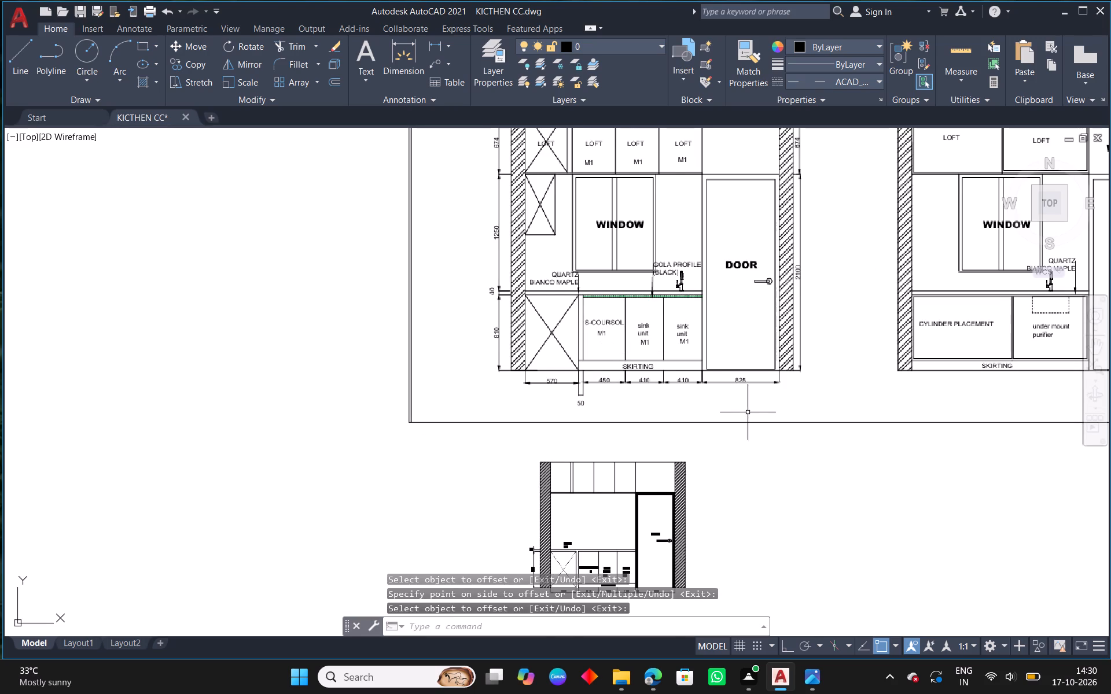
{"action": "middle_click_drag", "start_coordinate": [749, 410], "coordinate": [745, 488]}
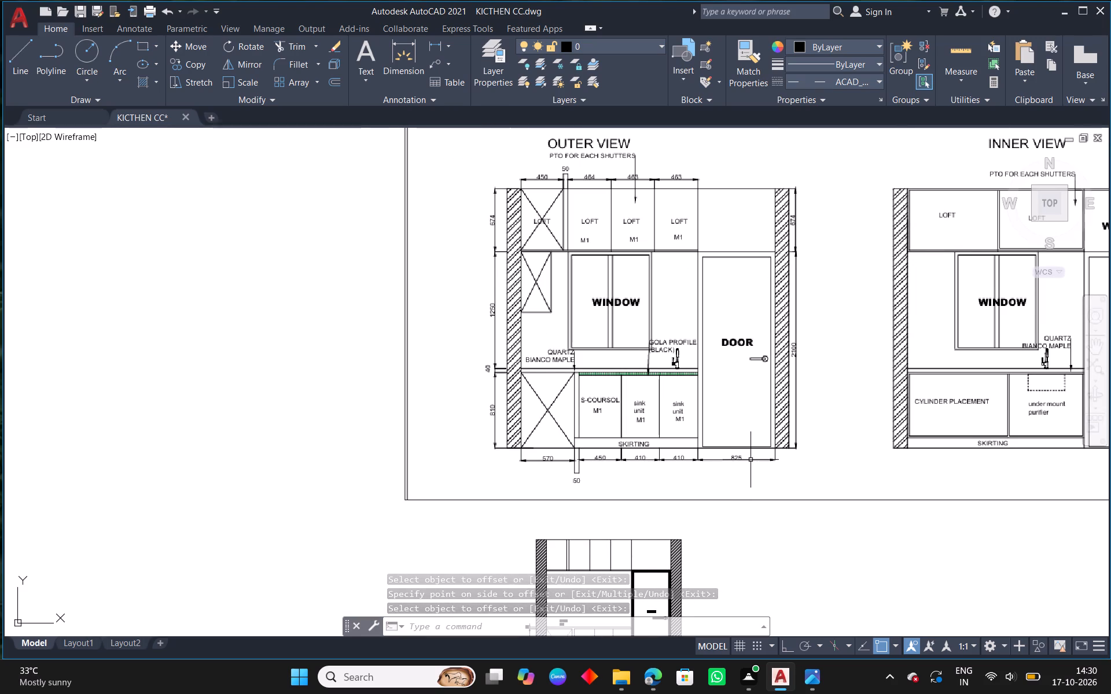
Set the current linetype to ByLayer for dimensioning the loft in the redrawn elevation.
{"action": "middle_click_drag", "start_coordinate": [751, 460], "coordinate": [805, 280]}
{"action": "middle_click_drag", "start_coordinate": [641, 286], "coordinate": [648, 481]}
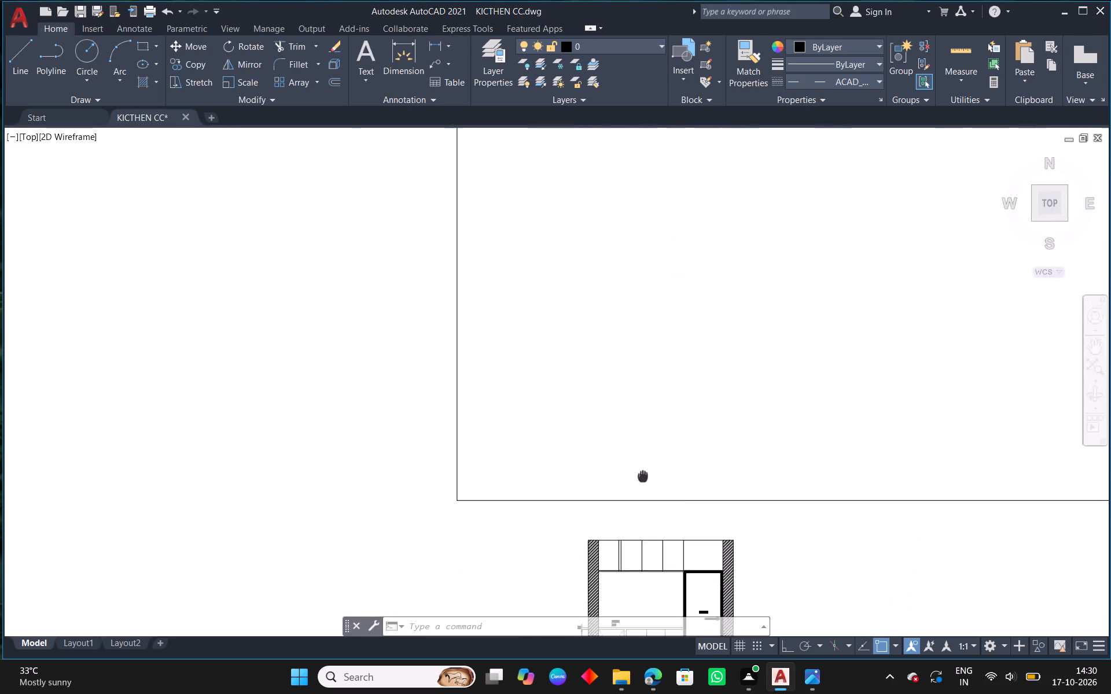
{"action": "middle_click_drag", "start_coordinate": [648, 481], "coordinate": [650, 483]}
{"action": "scroll", "coordinate": [650, 483], "scroll_direction": "down", "scroll_amount": 1}
{"action": "middle_click_drag", "start_coordinate": [652, 475], "coordinate": [679, 265]}
{"action": "scroll", "coordinate": [668, 307], "scroll_direction": "up", "scroll_amount": 3}
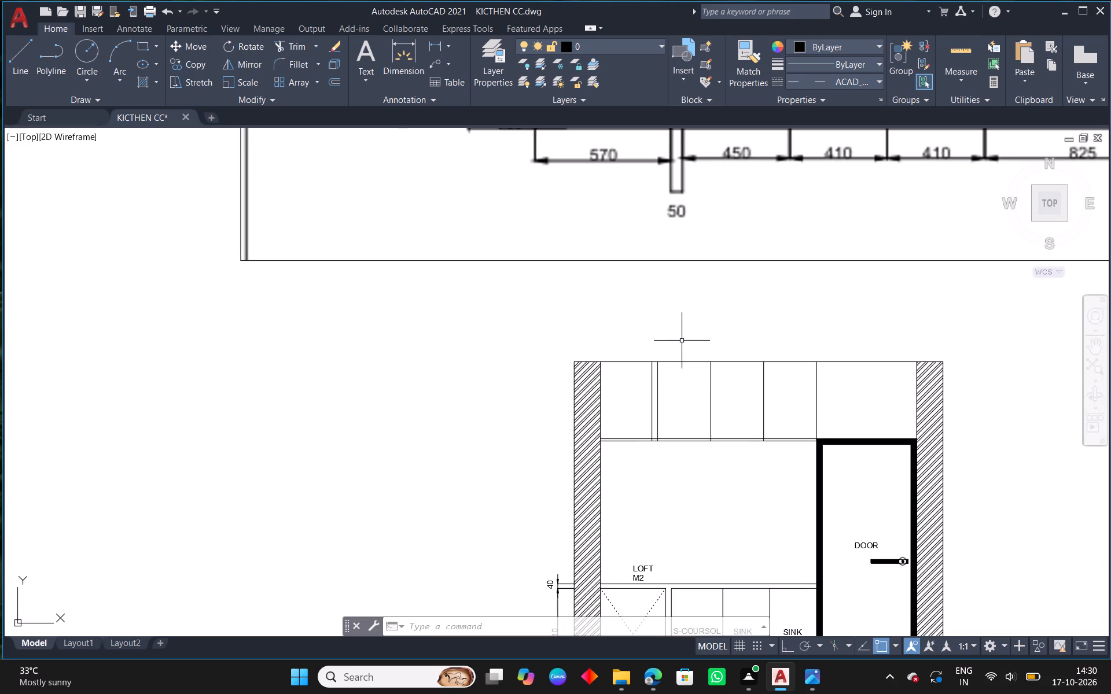
{"action": "middle_click_drag", "start_coordinate": [689, 320], "coordinate": [694, 249]}
{"action": "scroll", "coordinate": [656, 258], "scroll_direction": "up", "scroll_amount": 1}
{"action": "middle_click_drag", "start_coordinate": [708, 297], "coordinate": [650, 236]}
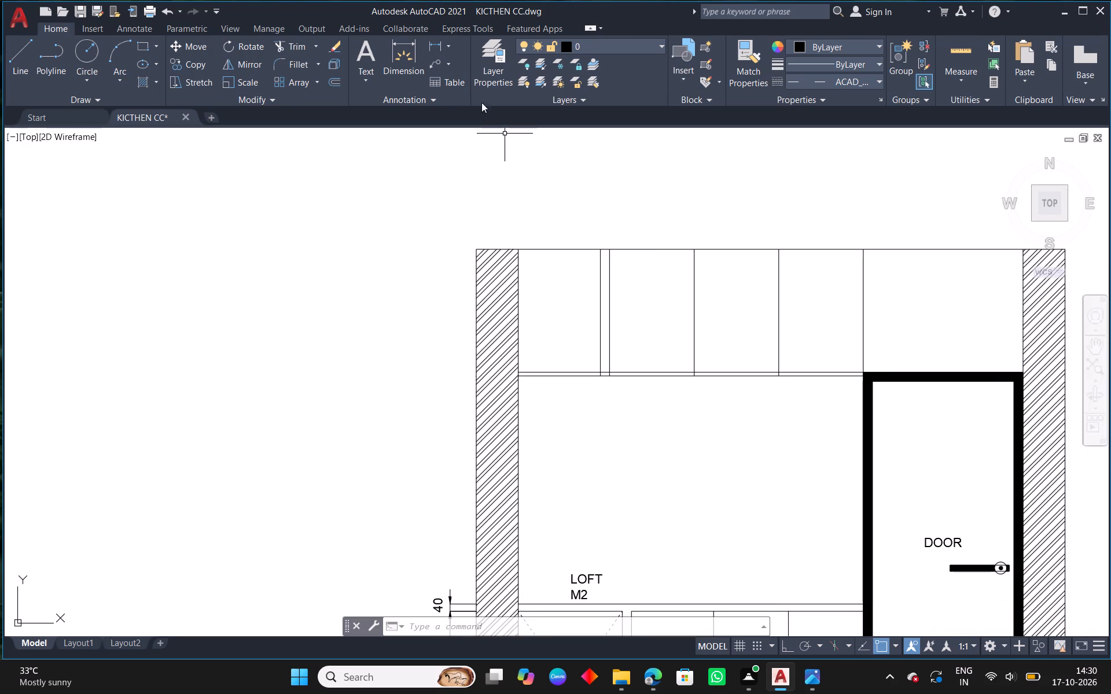
{"action": "left_click", "coordinate": [414, 68]}
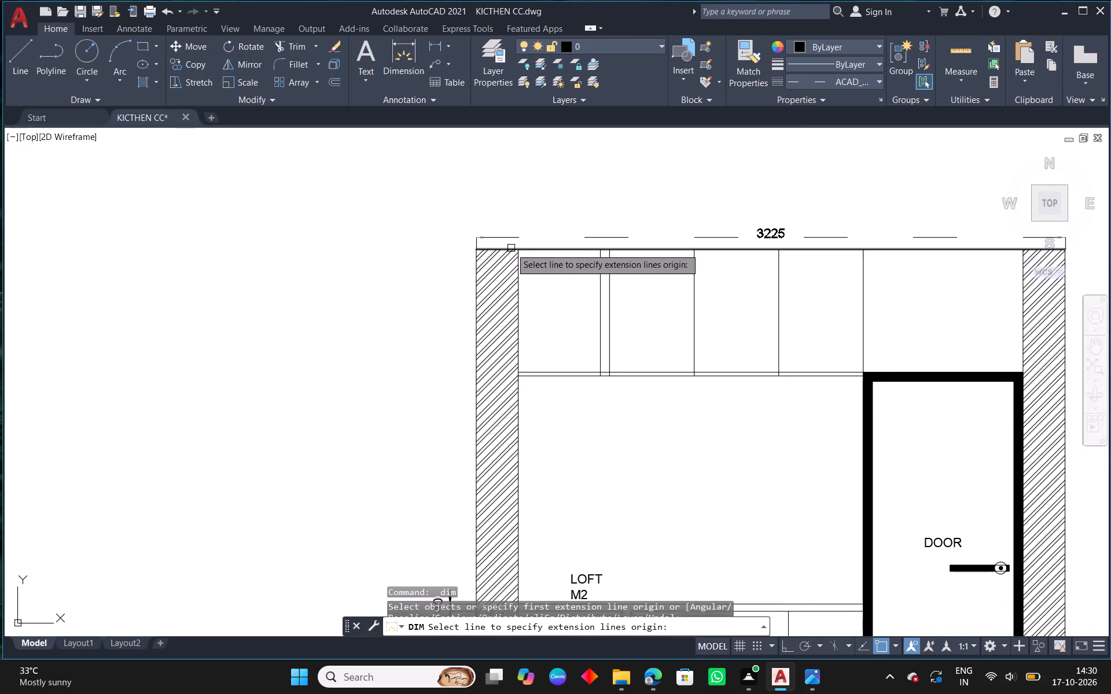
{"action": "scroll", "coordinate": [516, 248], "scroll_direction": "up", "scroll_amount": 2}
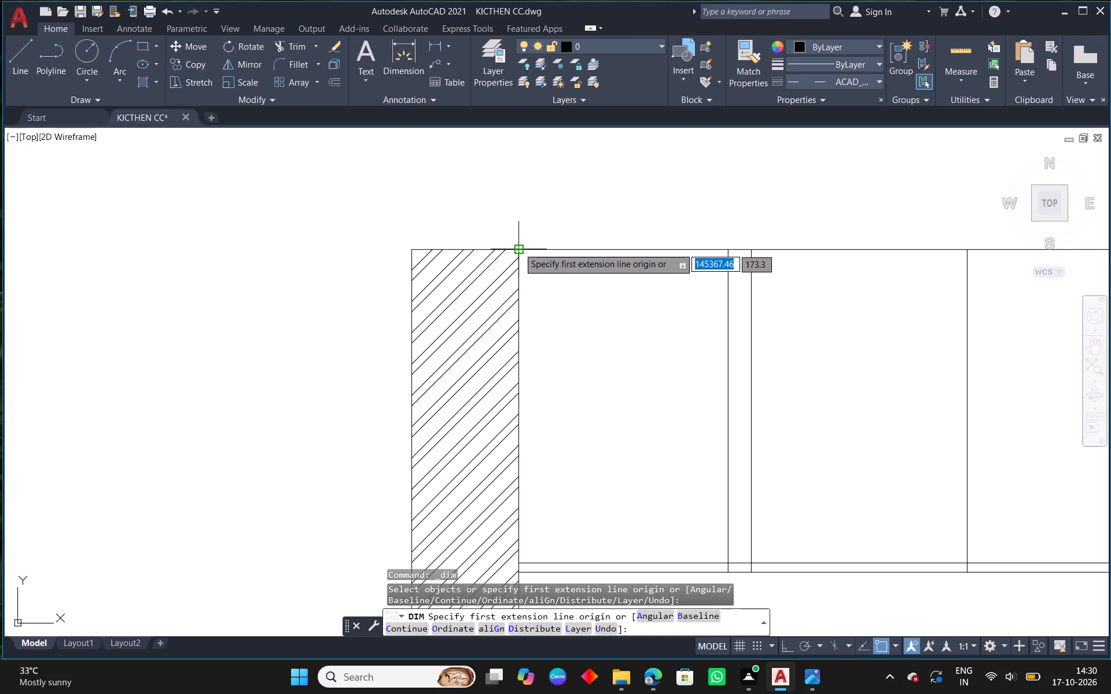
{"action": "left_click", "coordinate": [872, 79]}
{"action": "left_click", "coordinate": [845, 97]}
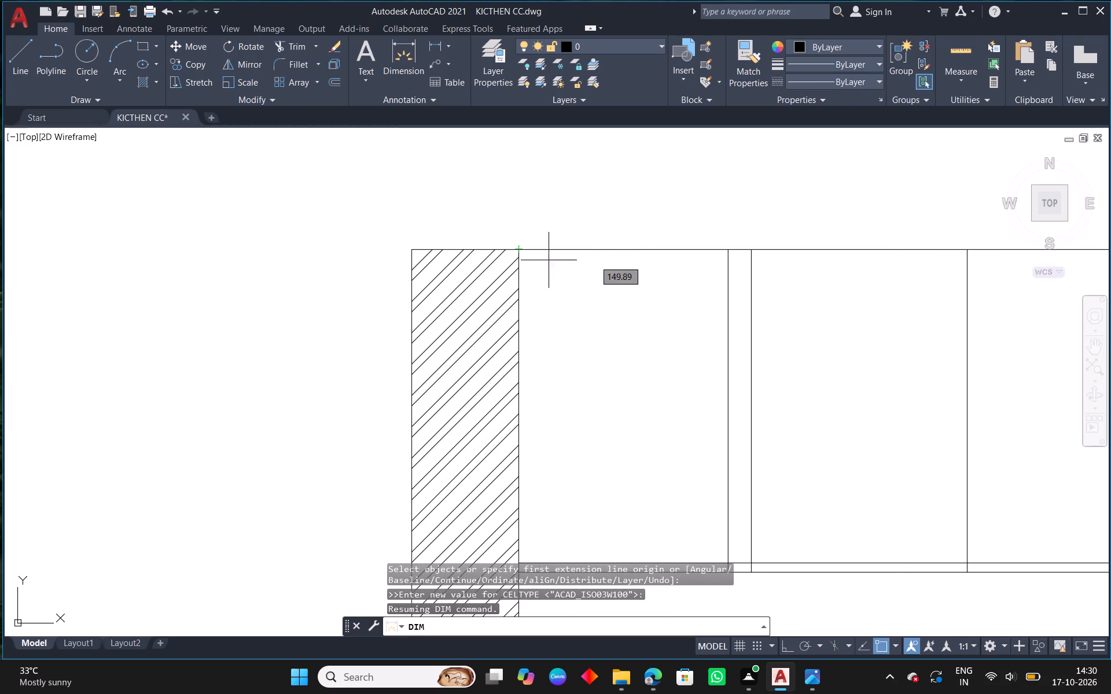
Dimension the width of the first loft compartment beside the hatched wall, placing the dimension just above the loft's top line.
{"action": "scroll", "coordinate": [643, 254], "scroll_direction": "down", "scroll_amount": 1}
{"action": "scroll", "coordinate": [694, 252], "scroll_direction": "up", "scroll_amount": 1}
{"action": "left_click", "coordinate": [698, 251]}
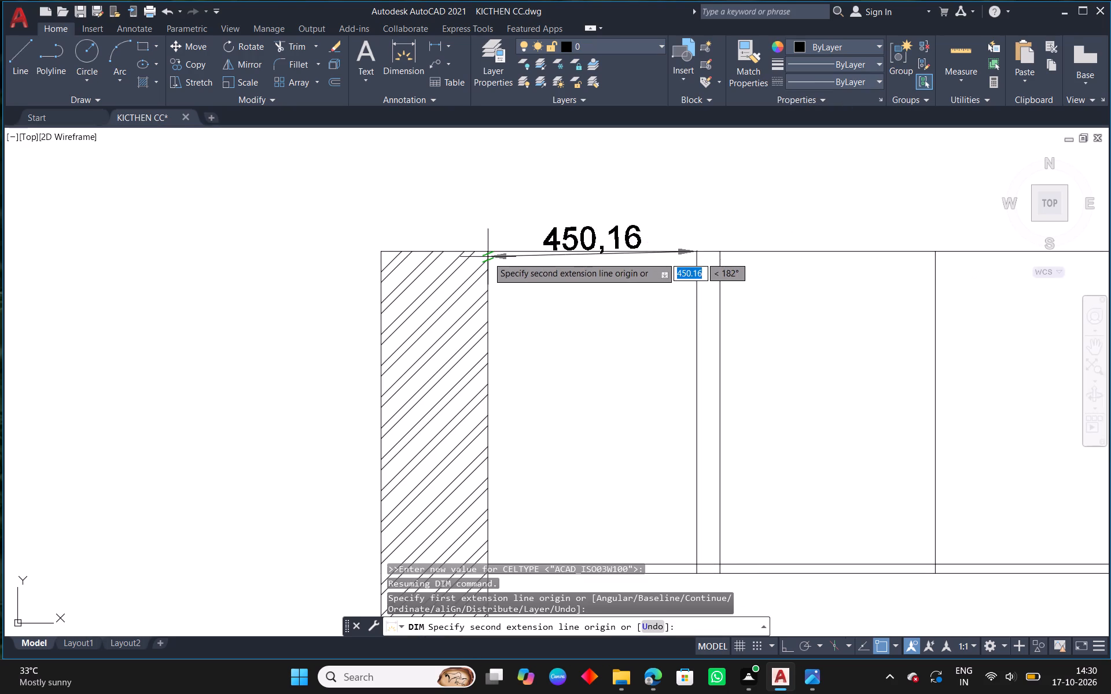
{"action": "left_click", "coordinate": [483, 249]}
{"action": "left_click", "coordinate": [488, 226]}
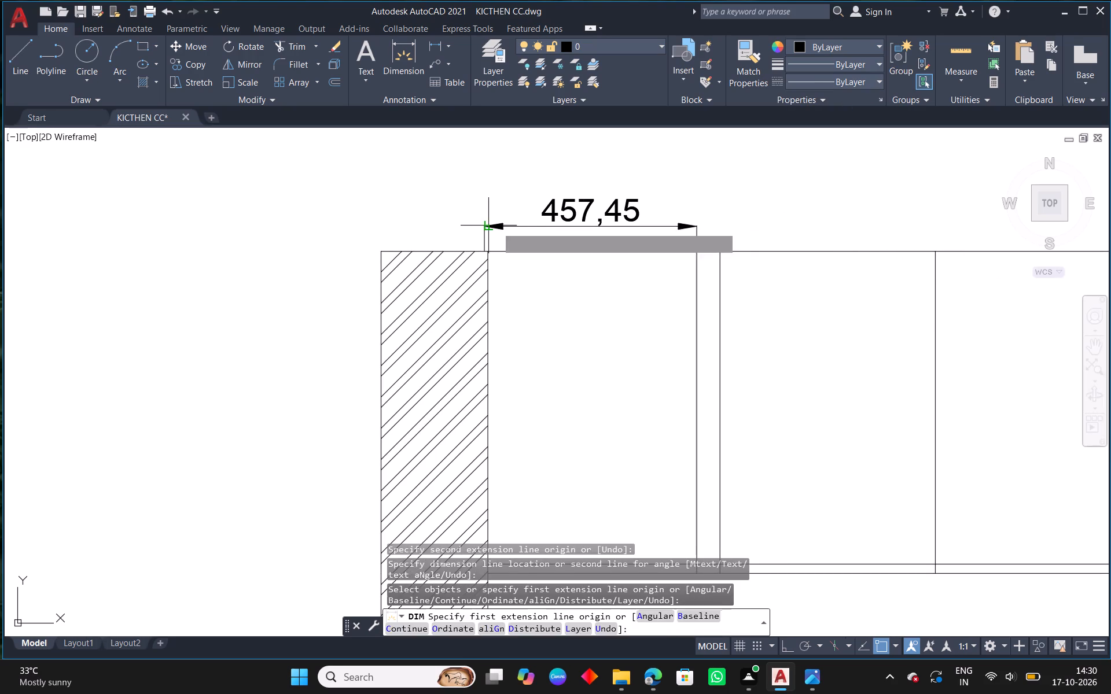
{"action": "right_click", "coordinate": [549, 231]}
{"action": "left_click", "coordinate": [601, 239]}
{"action": "scroll", "coordinate": [558, 274], "scroll_direction": "down", "scroll_amount": 5}
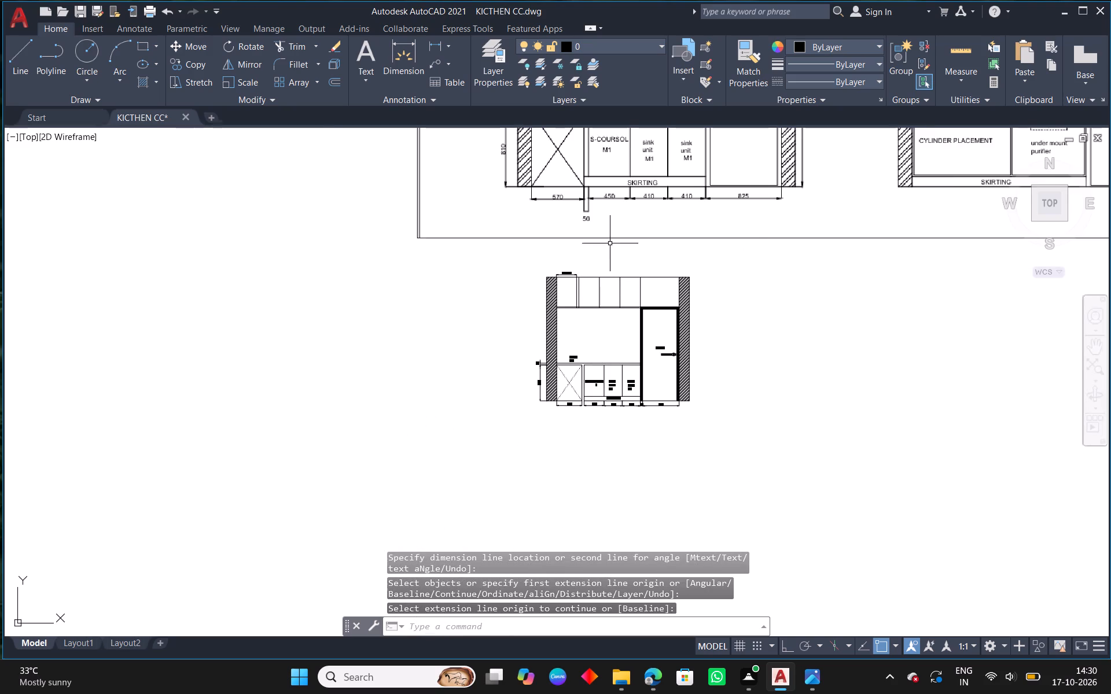
Move the first loft dimension's wall-side origin to the hatched wall's inner top corner so it spans 450 mm.
{"action": "scroll", "coordinate": [616, 267], "scroll_direction": "down", "scroll_amount": 2}
{"action": "scroll", "coordinate": [622, 143], "scroll_direction": "up", "scroll_amount": 1}
{"action": "middle_click_drag", "start_coordinate": [622, 143], "coordinate": [637, 238]}
{"action": "scroll", "coordinate": [587, 230], "scroll_direction": "up", "scroll_amount": 3}
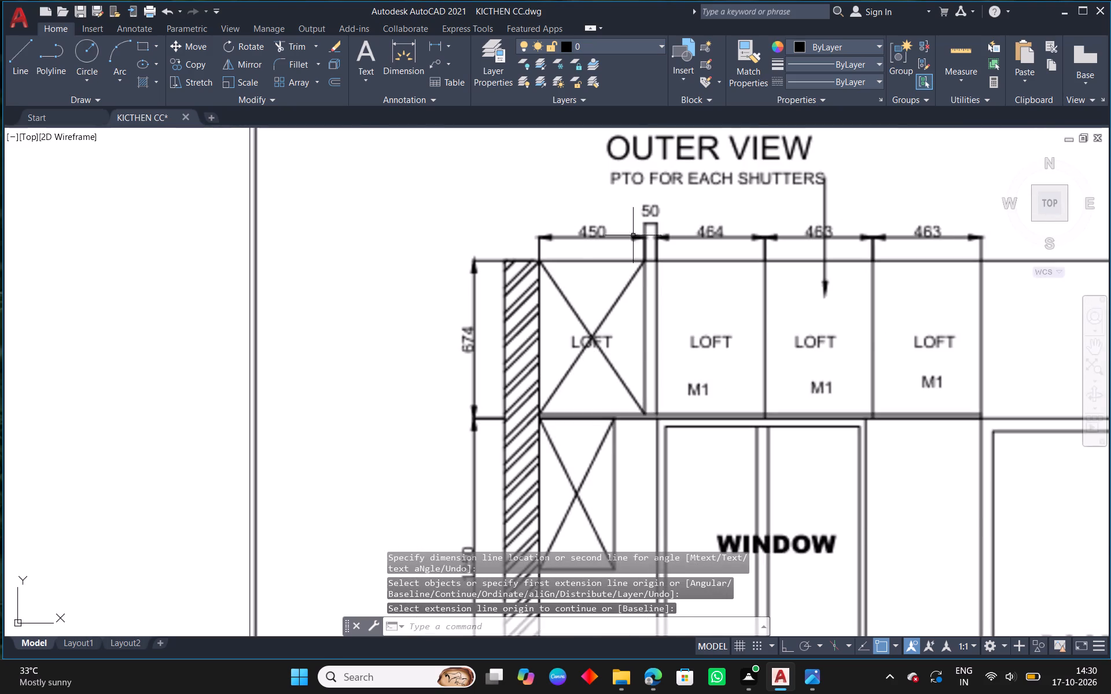
{"action": "scroll", "coordinate": [671, 230], "scroll_direction": "down", "scroll_amount": 3}
{"action": "middle_click_drag", "start_coordinate": [765, 344], "coordinate": [748, 195]}
{"action": "scroll", "coordinate": [583, 411], "scroll_direction": "up", "scroll_amount": 3}
{"action": "middle_click_drag", "start_coordinate": [726, 505], "coordinate": [716, 423]}
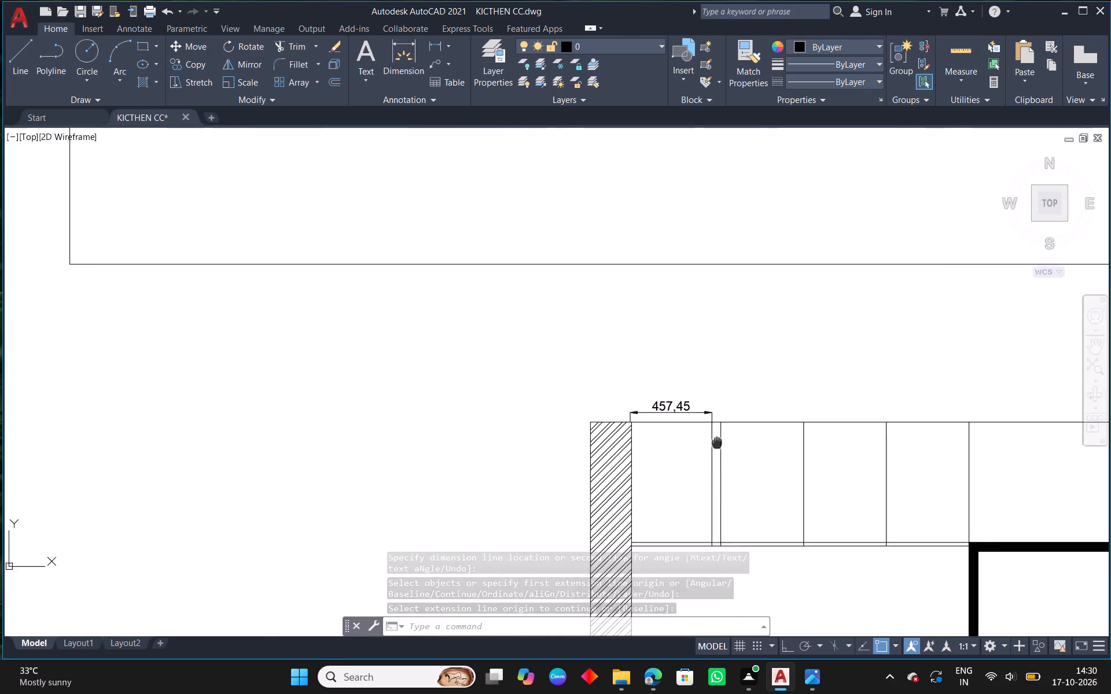
{"action": "middle_click_drag", "start_coordinate": [716, 423], "coordinate": [700, 366]}
{"action": "scroll", "coordinate": [676, 330], "scroll_direction": "up", "scroll_amount": 3}
{"action": "key", "text": "Escape"}
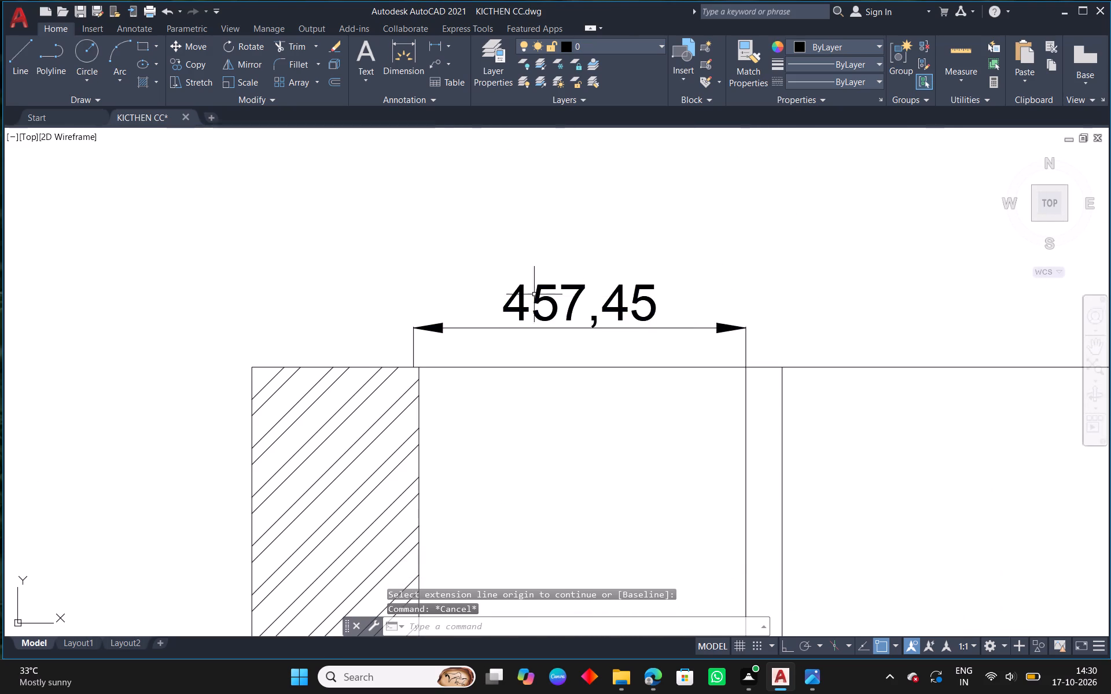
{"action": "left_click", "coordinate": [477, 328]}
{"action": "scroll", "coordinate": [411, 371], "scroll_direction": "up", "scroll_amount": 2}
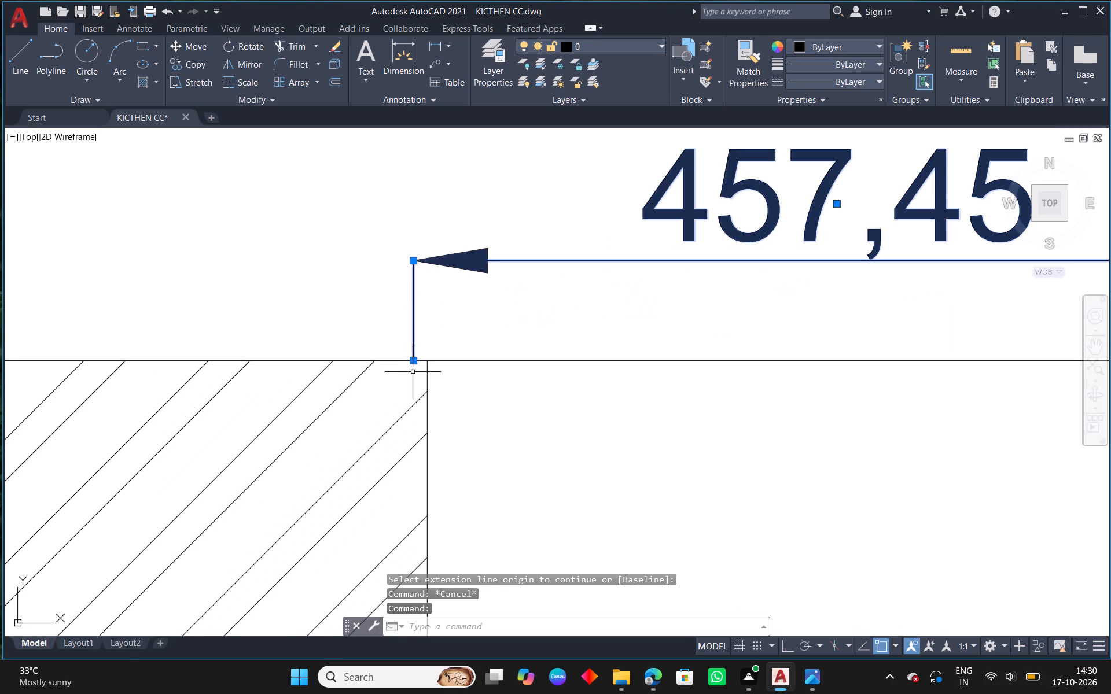
{"action": "left_click", "coordinate": [413, 361]}
{"action": "left_click", "coordinate": [429, 360]}
{"action": "key", "text": "Escape"}
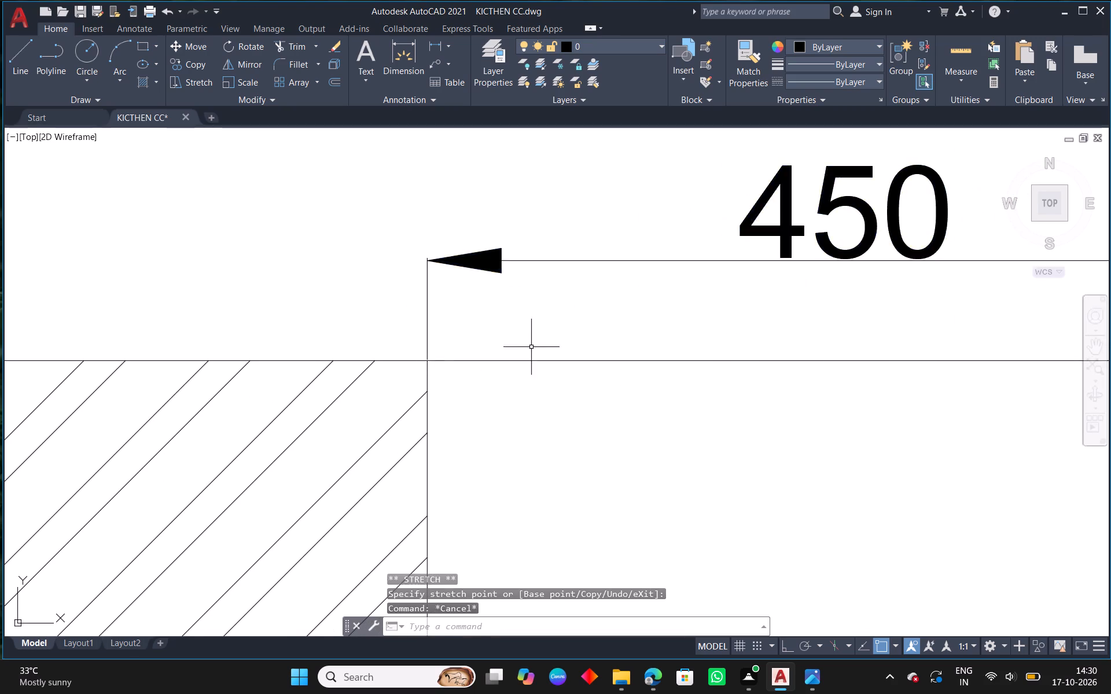
Dimension the width of the narrow loft filler strip, level with the adjacent 450 dimension.
{"action": "scroll", "coordinate": [532, 347], "scroll_direction": "down", "scroll_amount": 4}
{"action": "middle_click_drag", "start_coordinate": [703, 373], "coordinate": [518, 254]}
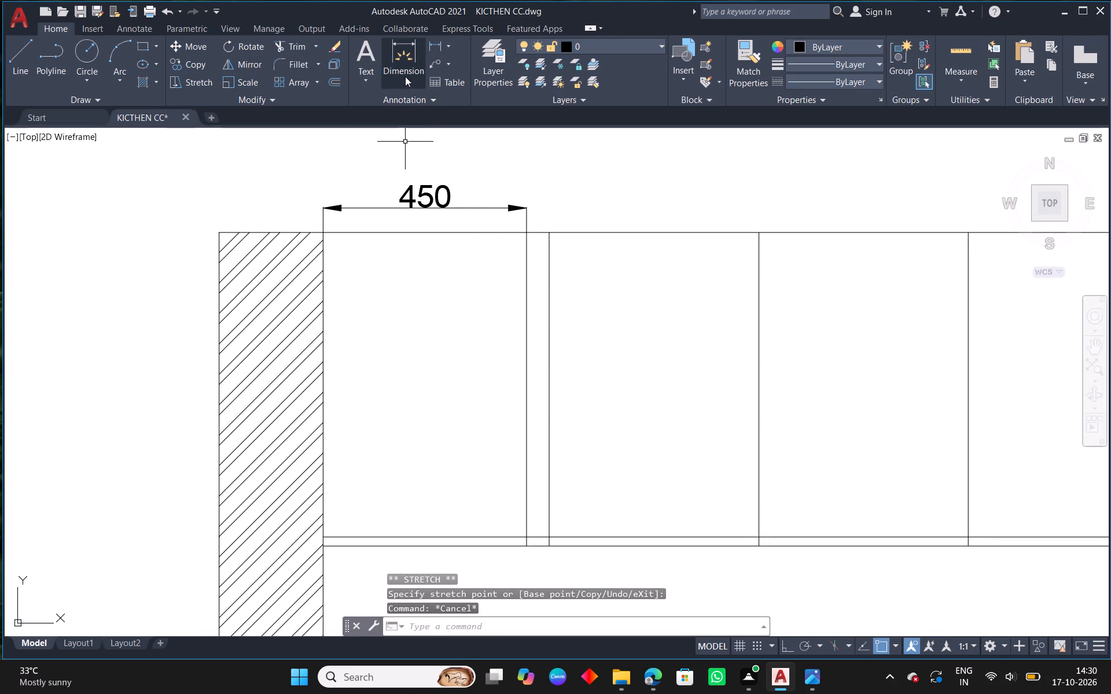
{"action": "left_click", "coordinate": [405, 76]}
{"action": "scroll", "coordinate": [562, 231], "scroll_direction": "up", "scroll_amount": 2}
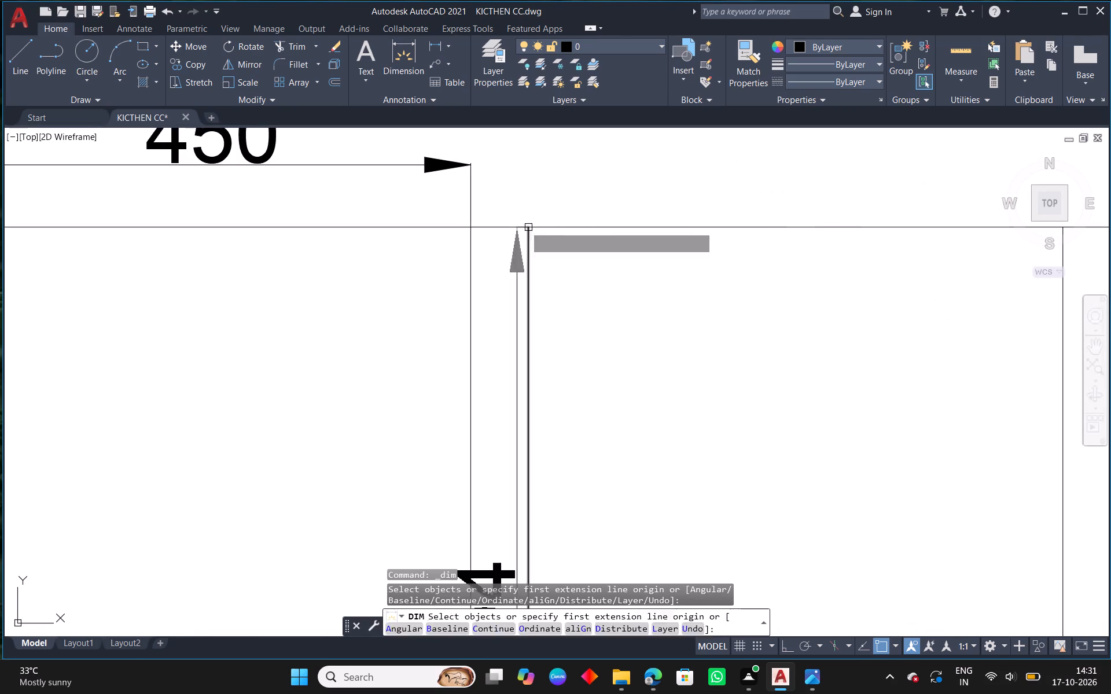
{"action": "left_click", "coordinate": [525, 226]}
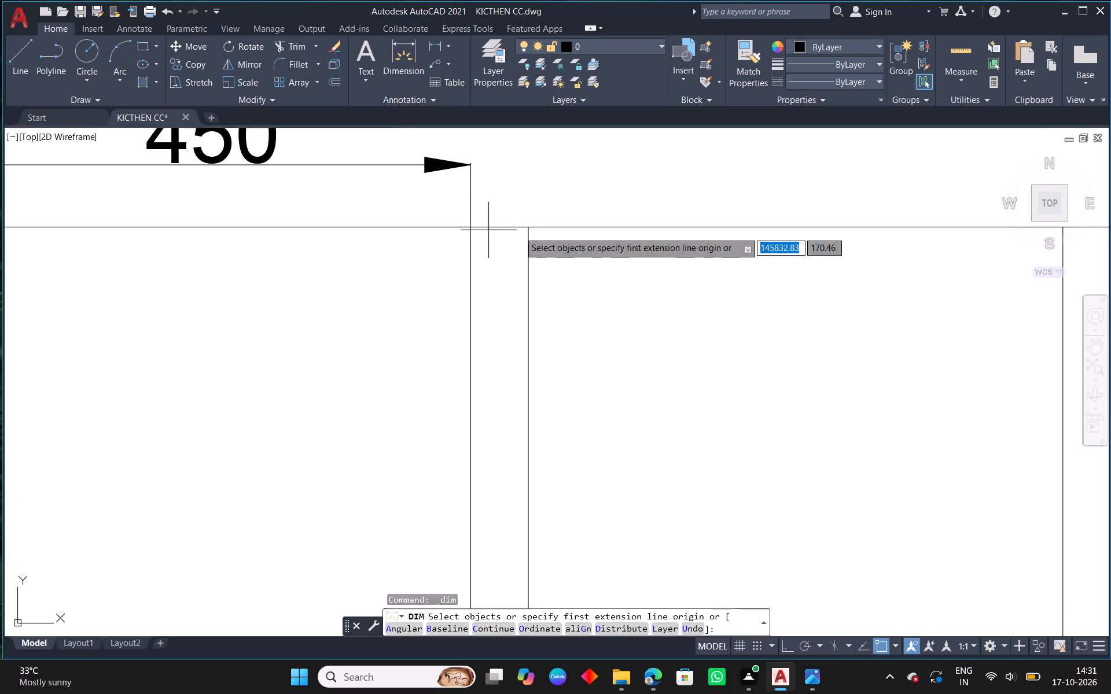
{"action": "scroll", "coordinate": [549, 228], "scroll_direction": "up", "scroll_amount": 1}
{"action": "left_click", "coordinate": [515, 226]}
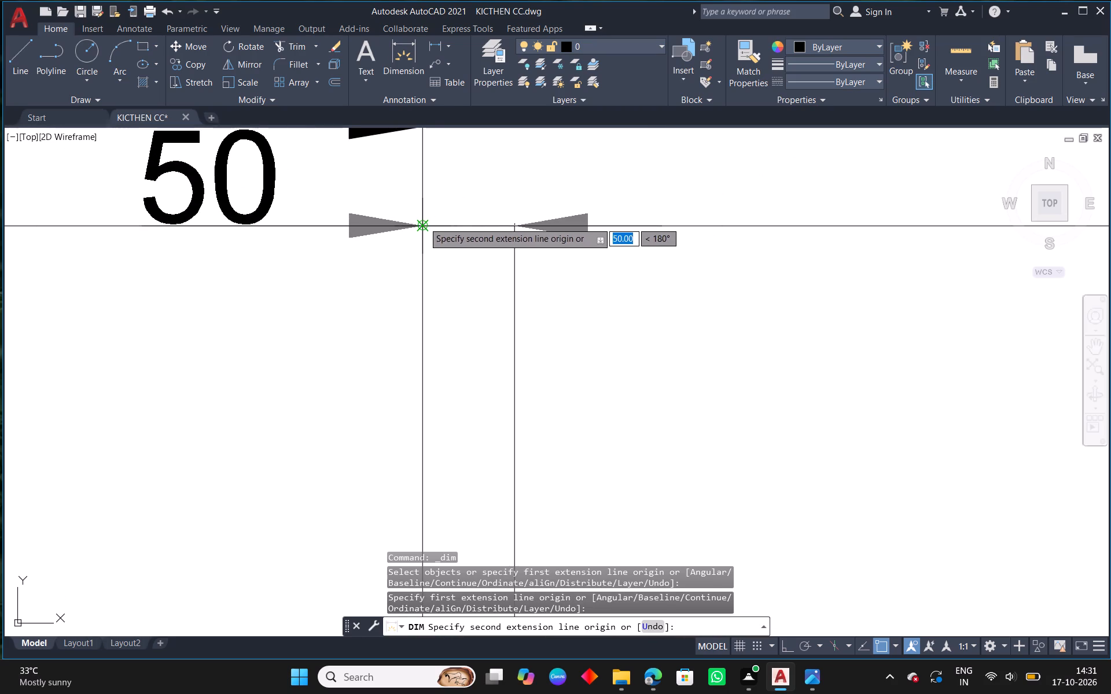
{"action": "left_click", "coordinate": [422, 222]}
{"action": "middle_click_drag", "start_coordinate": [426, 175], "coordinate": [424, 248]}
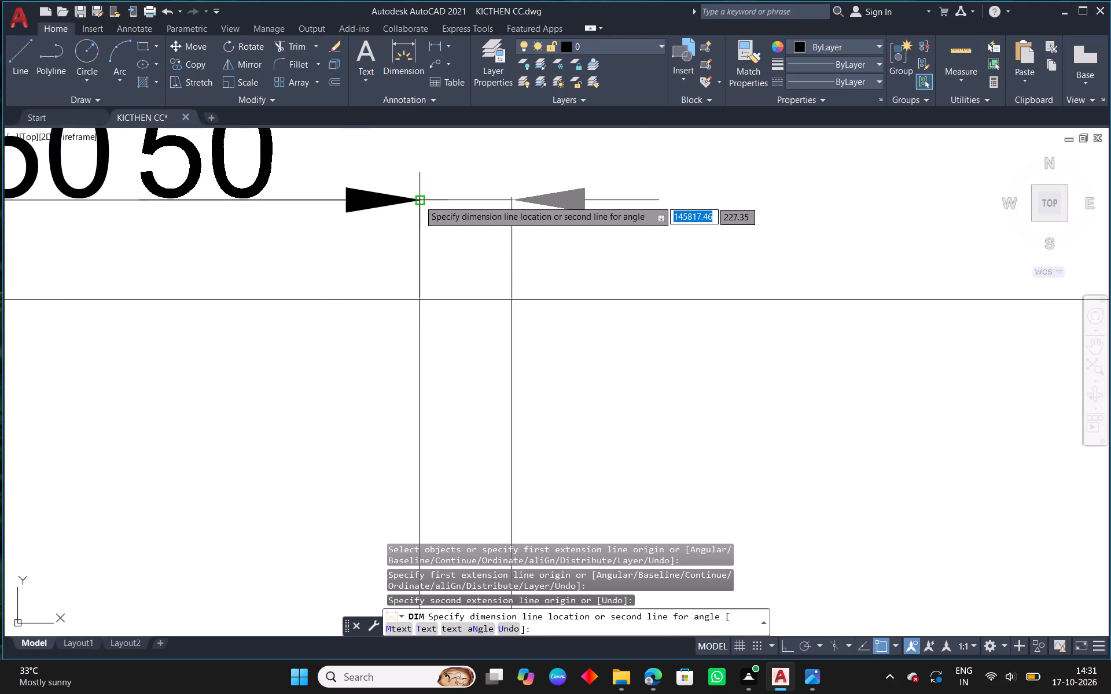
{"action": "left_click", "coordinate": [419, 200]}
{"action": "right_click", "coordinate": [308, 198]}
{"action": "left_click", "coordinate": [348, 206]}
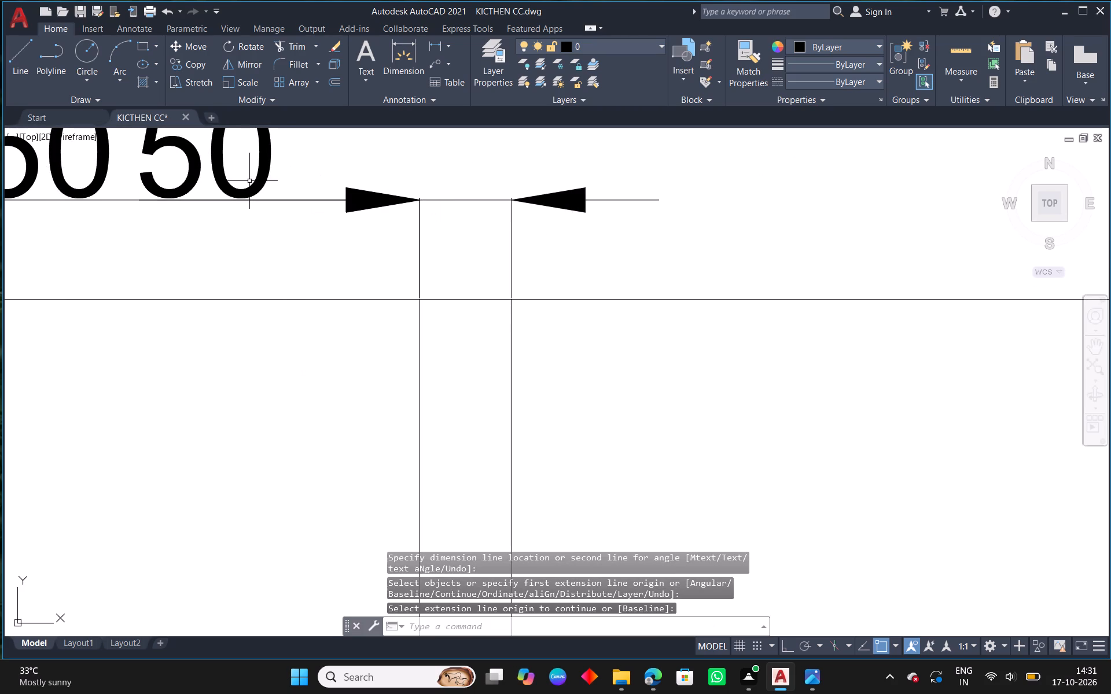
Move the filler strip's 50 dimension text to midway between its extension lines.
{"action": "left_click", "coordinate": [247, 187]}
{"action": "middle_click_drag", "start_coordinate": [245, 187], "coordinate": [260, 247]}
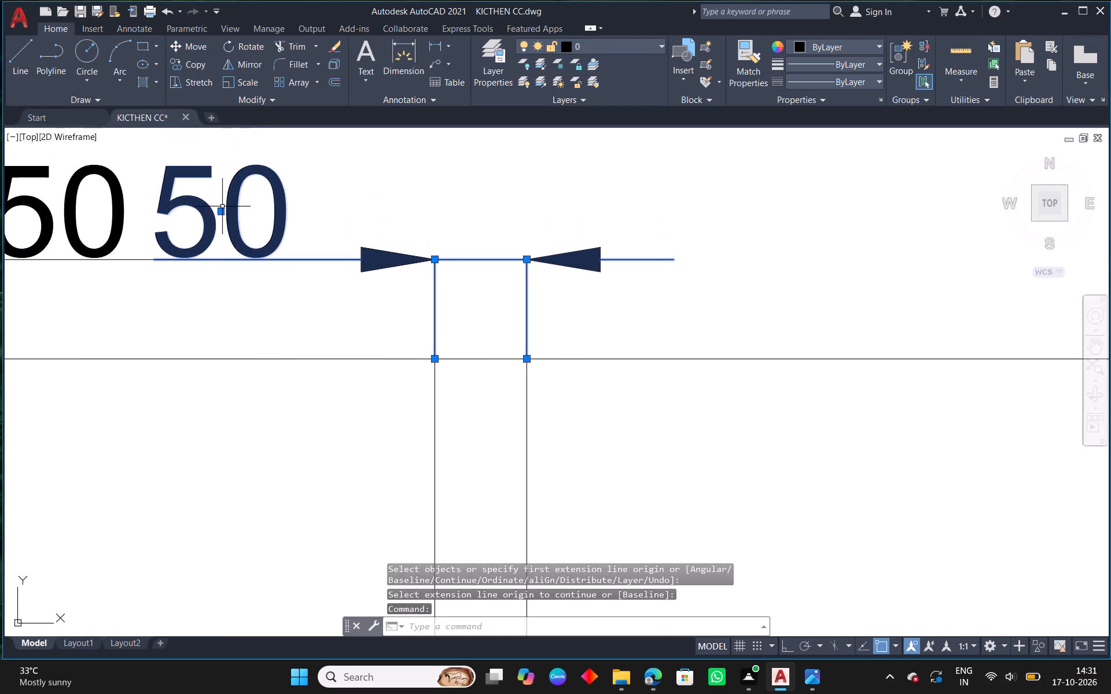
{"action": "left_click", "coordinate": [222, 211]}
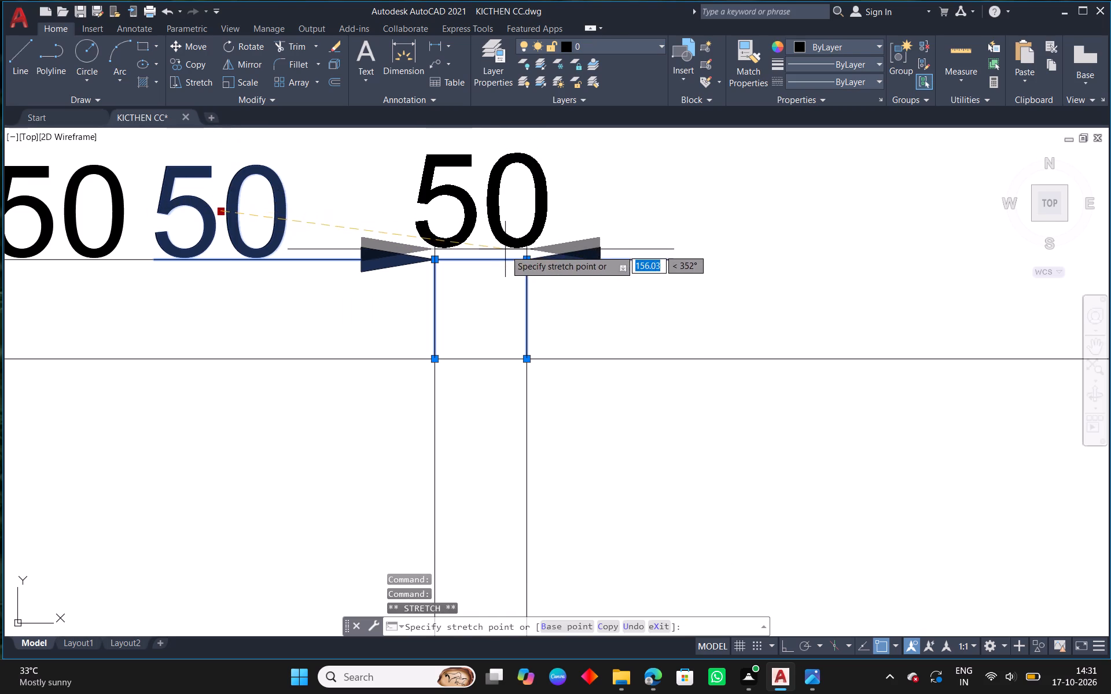
{"action": "left_click", "coordinate": [505, 260]}
{"action": "scroll", "coordinate": [623, 242], "scroll_direction": "down", "scroll_amount": 2}
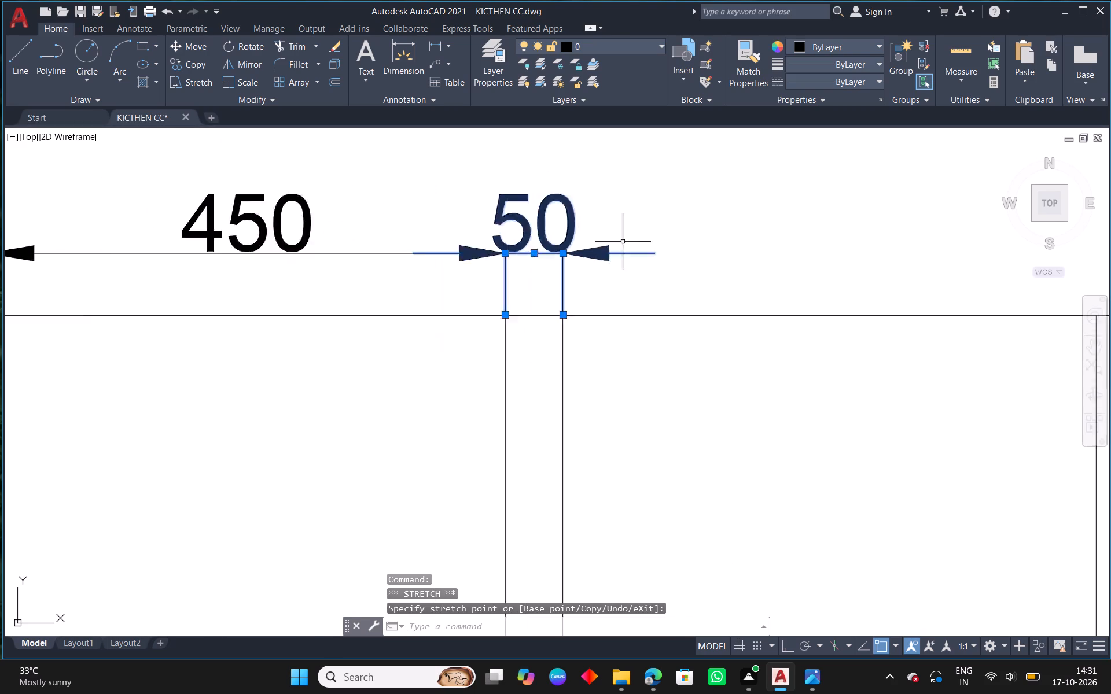
{"action": "scroll", "coordinate": [623, 242], "scroll_direction": "down", "scroll_amount": 2}
{"action": "key", "text": "Escape"}
{"action": "key", "text": "Escape"}
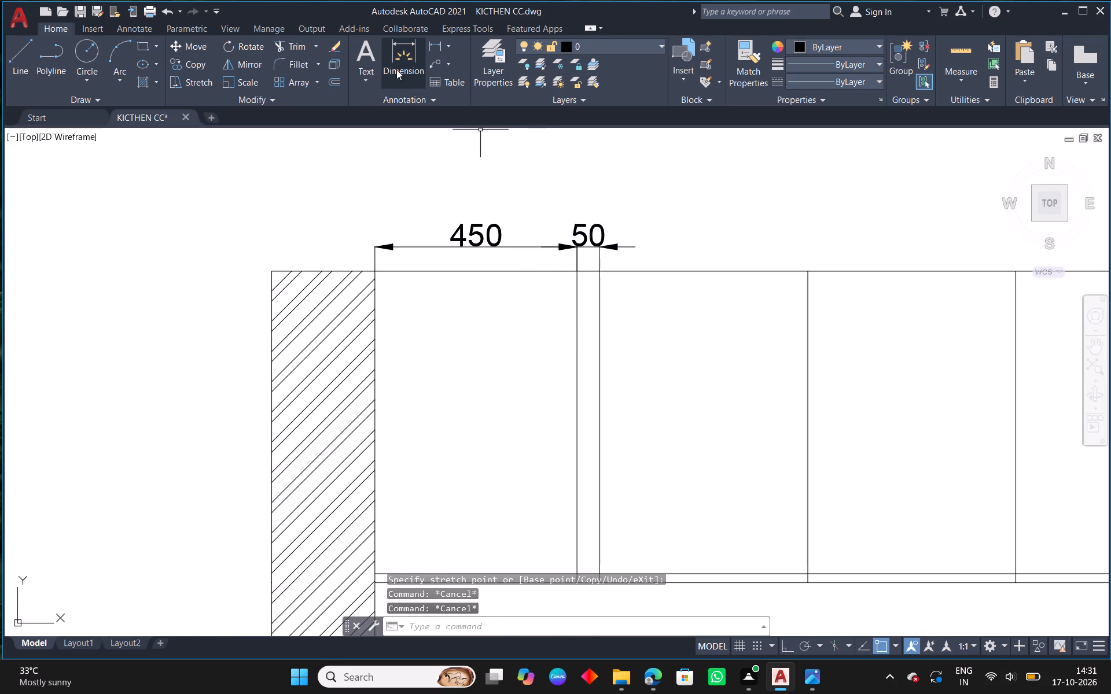
Dimension the width of the first loft shutter after the filler, level with the 450 and 50 dimensions.
{"action": "left_click", "coordinate": [396, 69]}
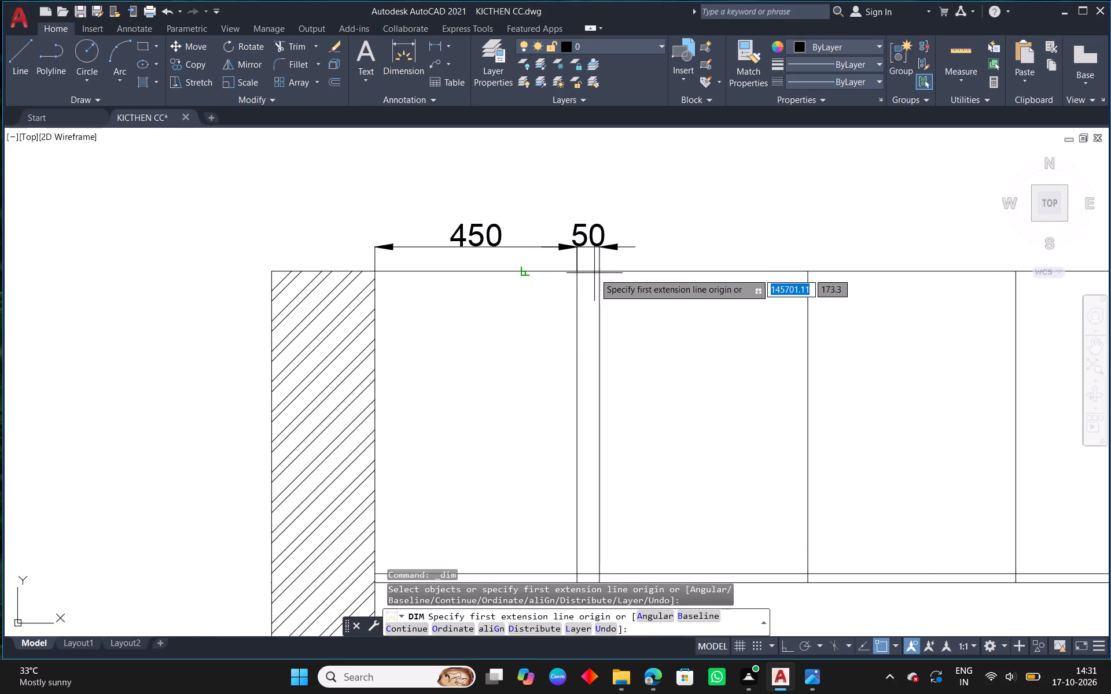
{"action": "left_click", "coordinate": [601, 273]}
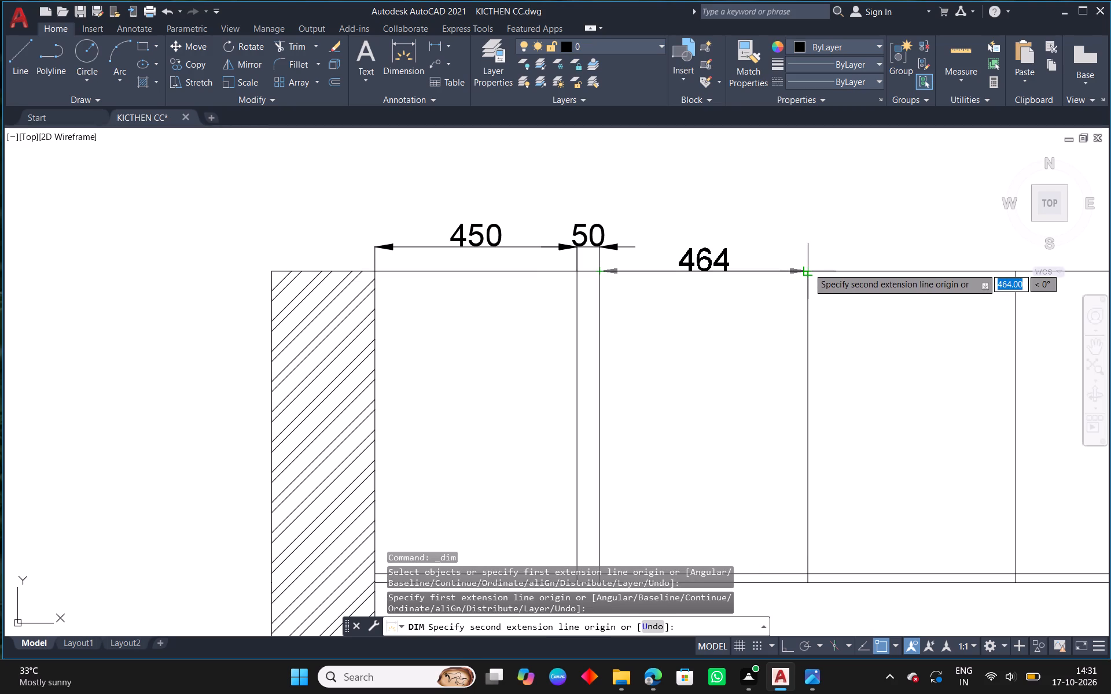
{"action": "left_click", "coordinate": [808, 268]}
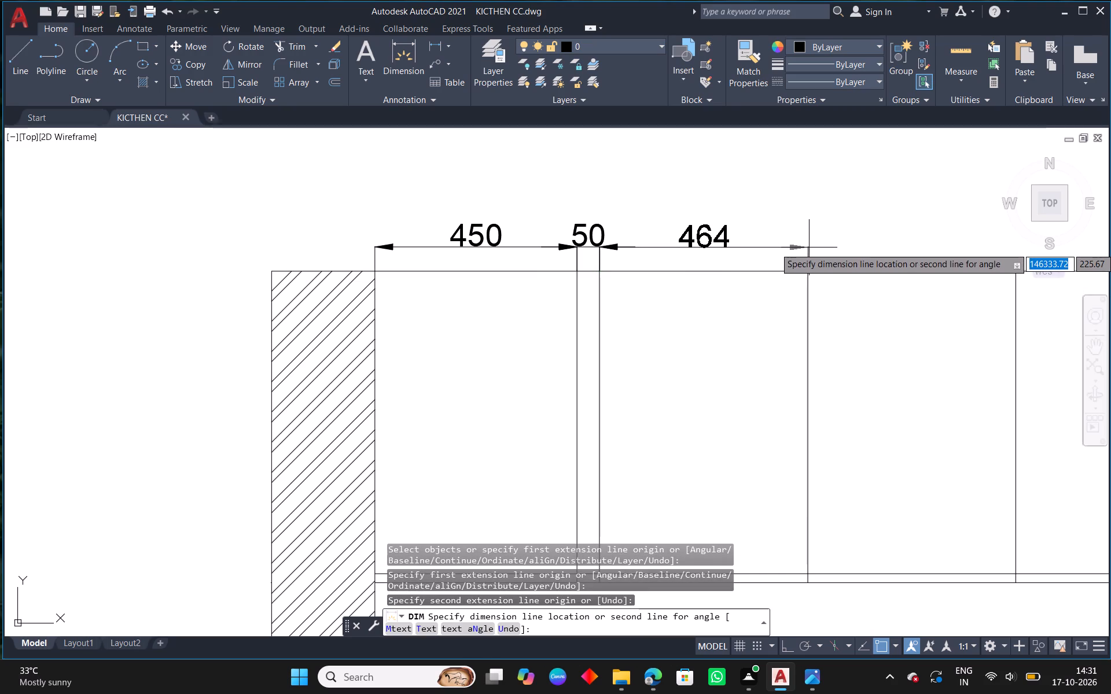
{"action": "left_click", "coordinate": [809, 248]}
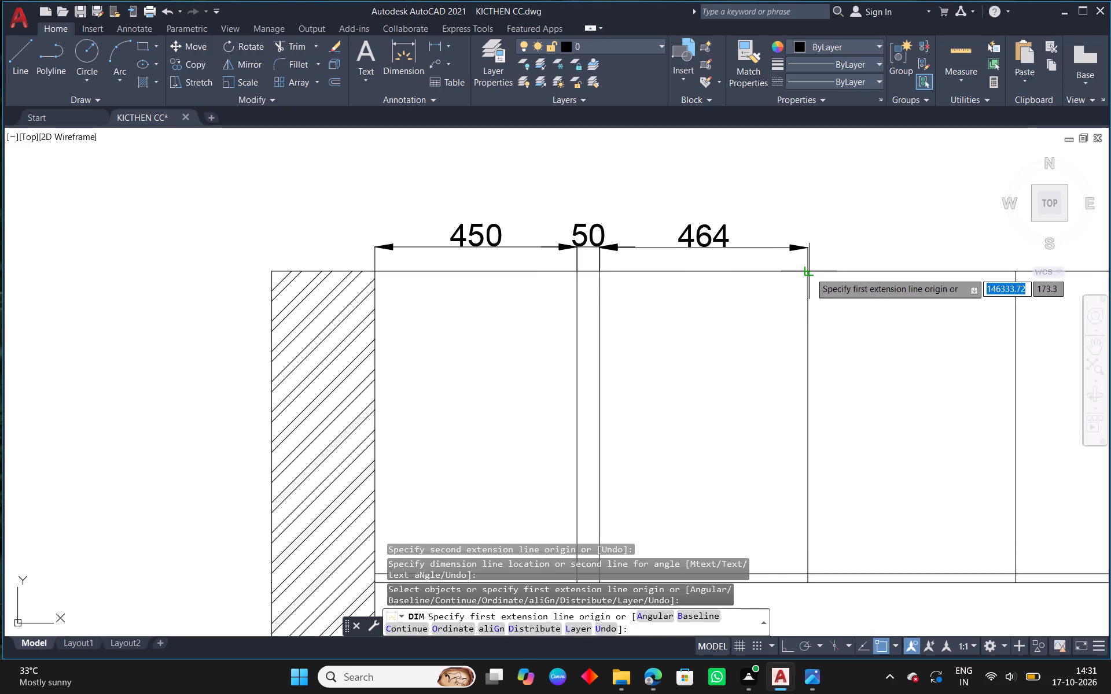
Dimension the width of the second loft shutter after the filler, in line with the 464 dimension.
{"action": "left_click", "coordinate": [810, 272]}
{"action": "middle_click_drag", "start_coordinate": [887, 273], "coordinate": [693, 273]}
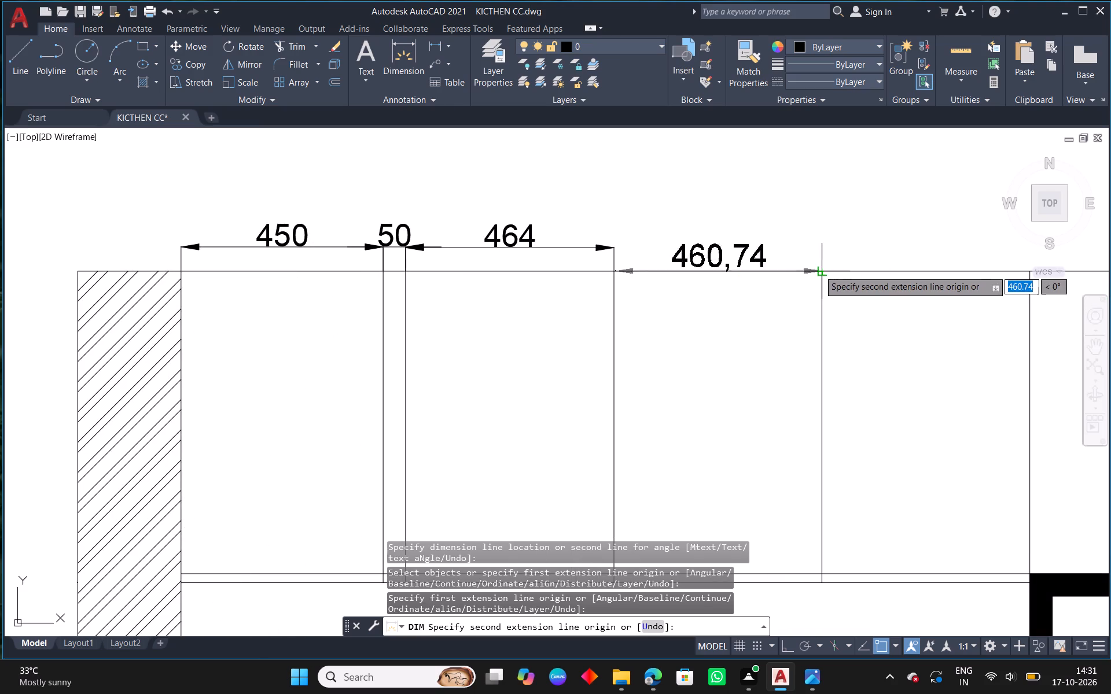
{"action": "left_click", "coordinate": [819, 270]}
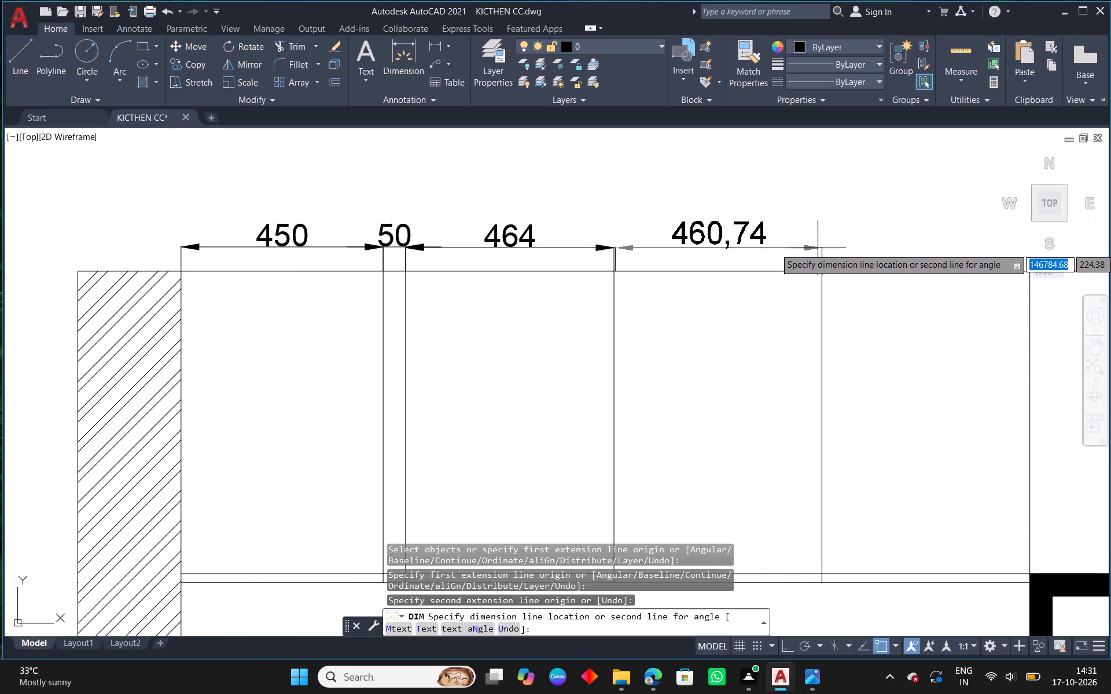
{"action": "left_click", "coordinate": [818, 248]}
{"action": "right_click", "coordinate": [818, 248]}
{"action": "left_click", "coordinate": [855, 256]}
Move the second shutter dimension's starting origin onto the loft division line shared with the 464 dimension, giving a 463 mm span.
{"action": "scroll", "coordinate": [669, 269], "scroll_direction": "up", "scroll_amount": 2}
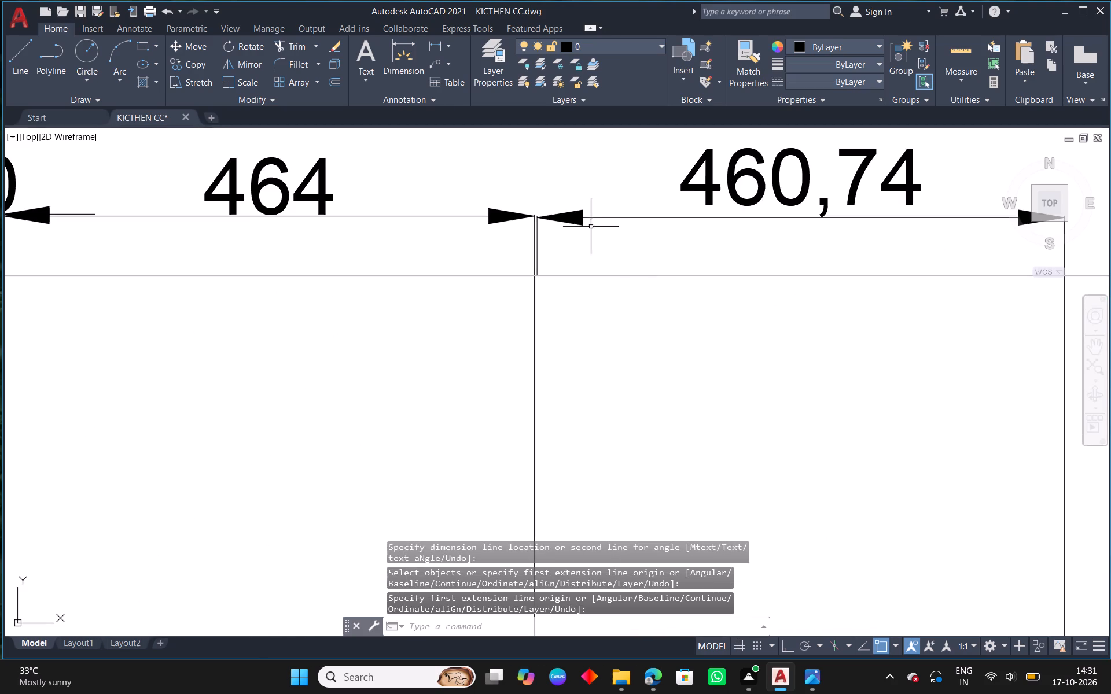
{"action": "left_click", "coordinate": [561, 213]}
{"action": "scroll", "coordinate": [532, 278], "scroll_direction": "up", "scroll_amount": 3}
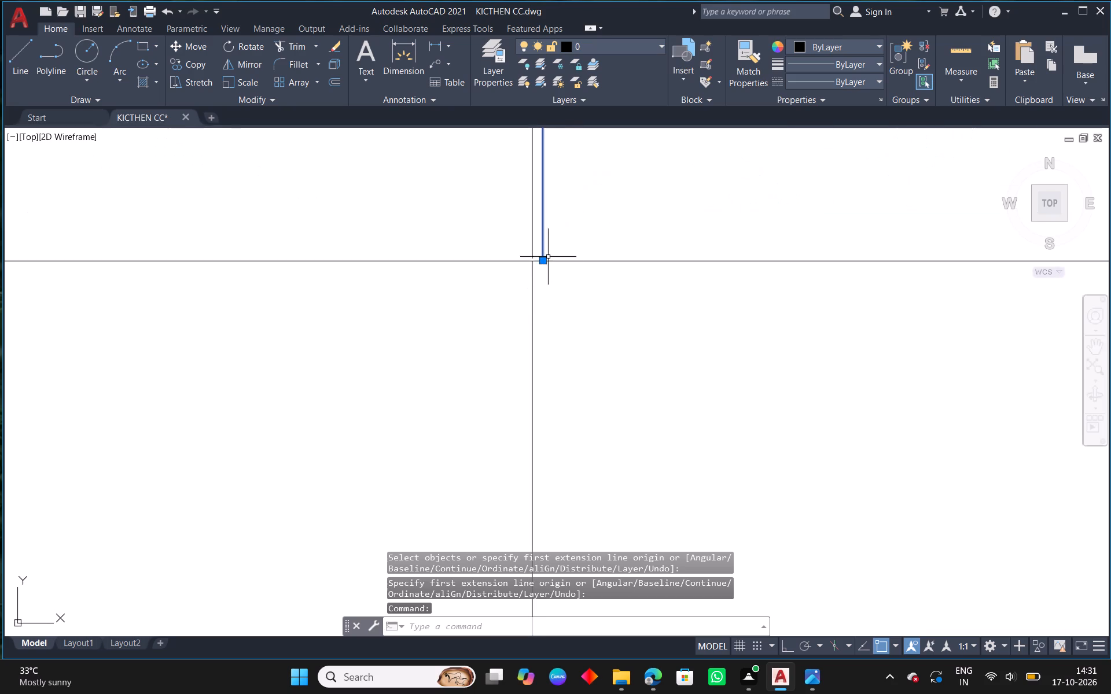
{"action": "left_click", "coordinate": [545, 261]}
{"action": "left_click", "coordinate": [534, 261]}
{"action": "scroll", "coordinate": [638, 289], "scroll_direction": "down", "scroll_amount": 3}
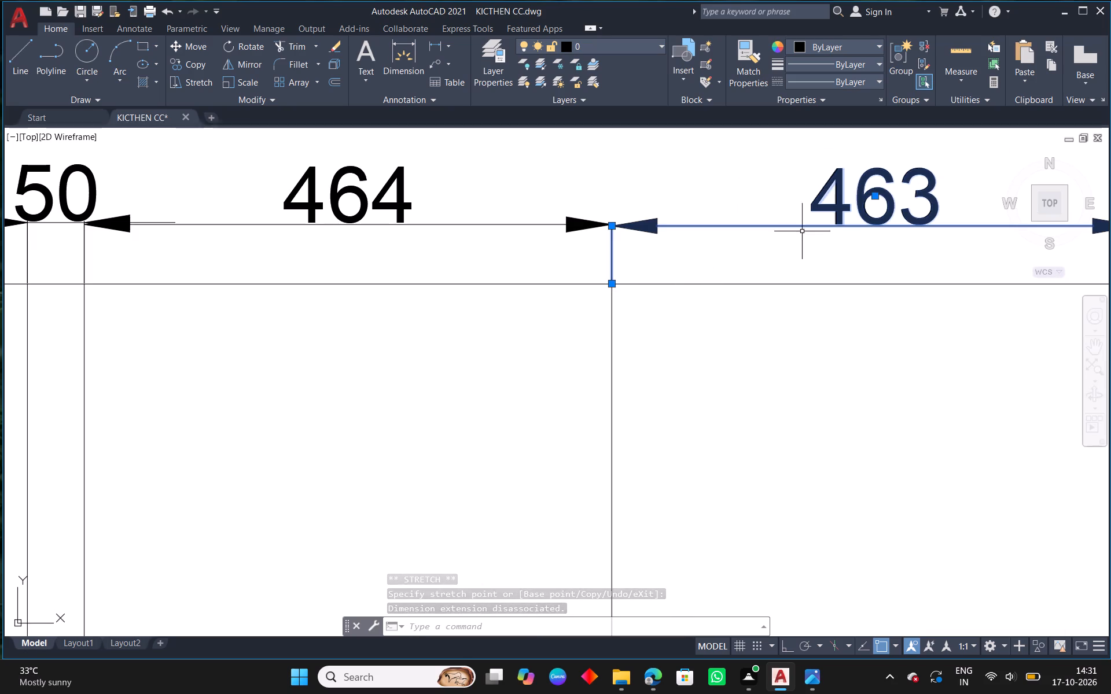
{"action": "key", "text": "Escape"}
Lower the 464 dimension line so its arrow meets the adjoining 463 dimension's arrow at the same level.
{"action": "scroll", "coordinate": [643, 224], "scroll_direction": "up", "scroll_amount": 2}
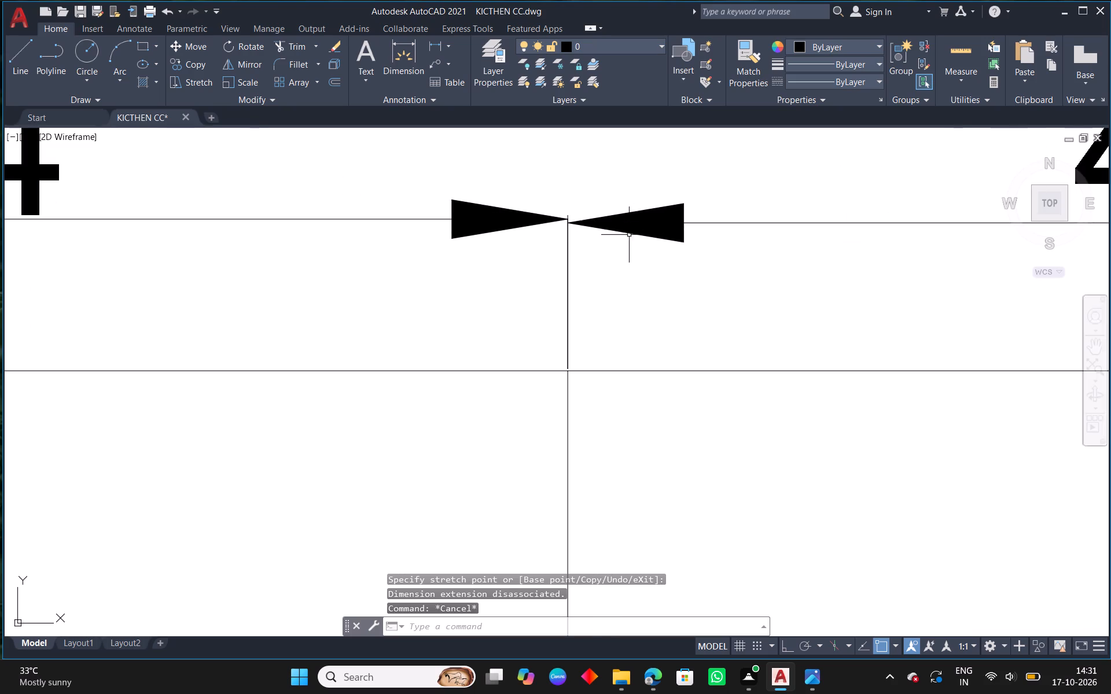
{"action": "left_click", "coordinate": [512, 218]}
{"action": "left_click", "coordinate": [484, 235]}
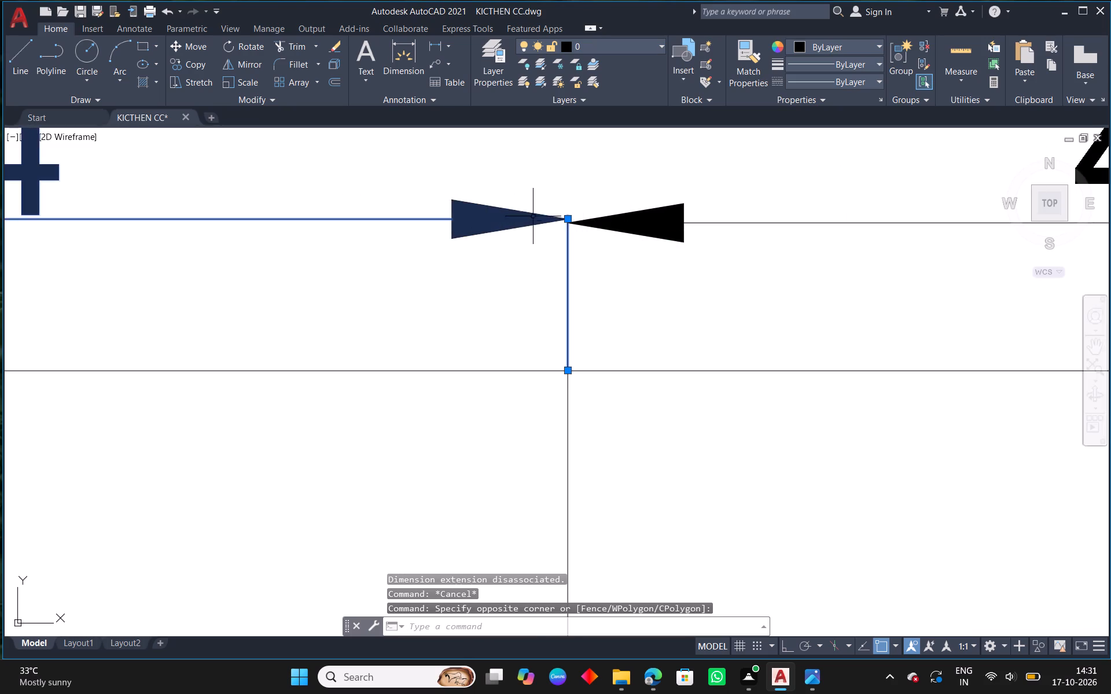
{"action": "scroll", "coordinate": [549, 212], "scroll_direction": "up", "scroll_amount": 2}
{"action": "scroll", "coordinate": [597, 223], "scroll_direction": "up", "scroll_amount": 2}
{"action": "left_click", "coordinate": [578, 241]}
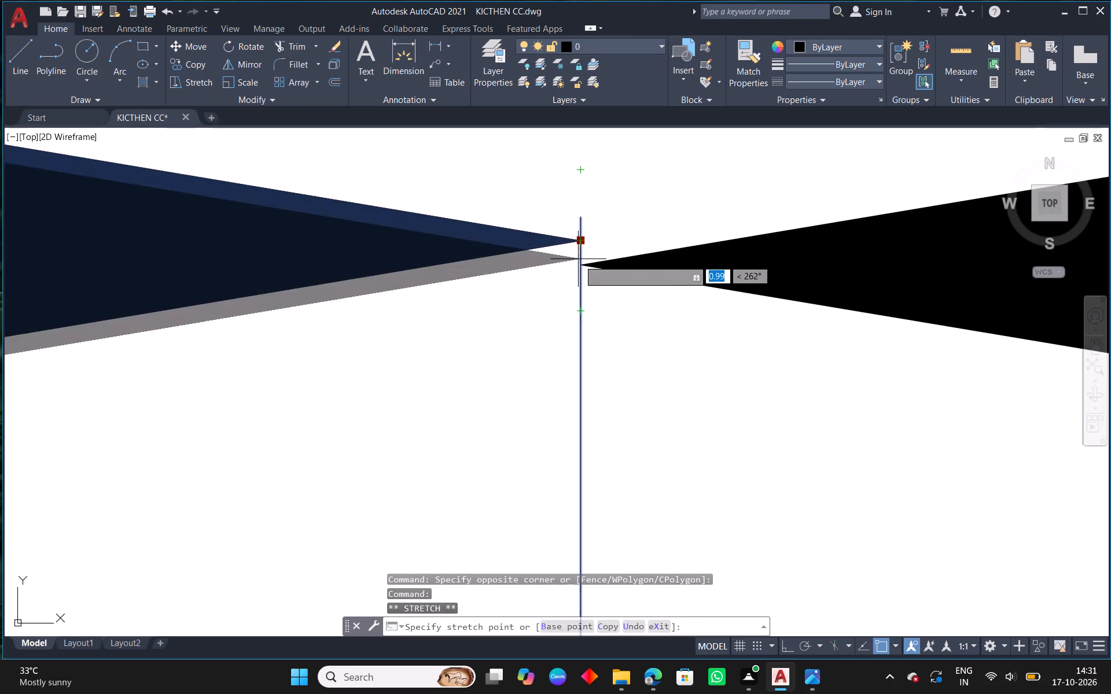
{"action": "left_click", "coordinate": [579, 264]}
{"action": "key", "text": "Escape"}
{"action": "key", "text": "Escape"}
Dimension the width of the third loft shutter, between the last division line and the door-side edge, in line with the second shutter's dimension.
{"action": "scroll", "coordinate": [601, 221], "scroll_direction": "down", "scroll_amount": 3}
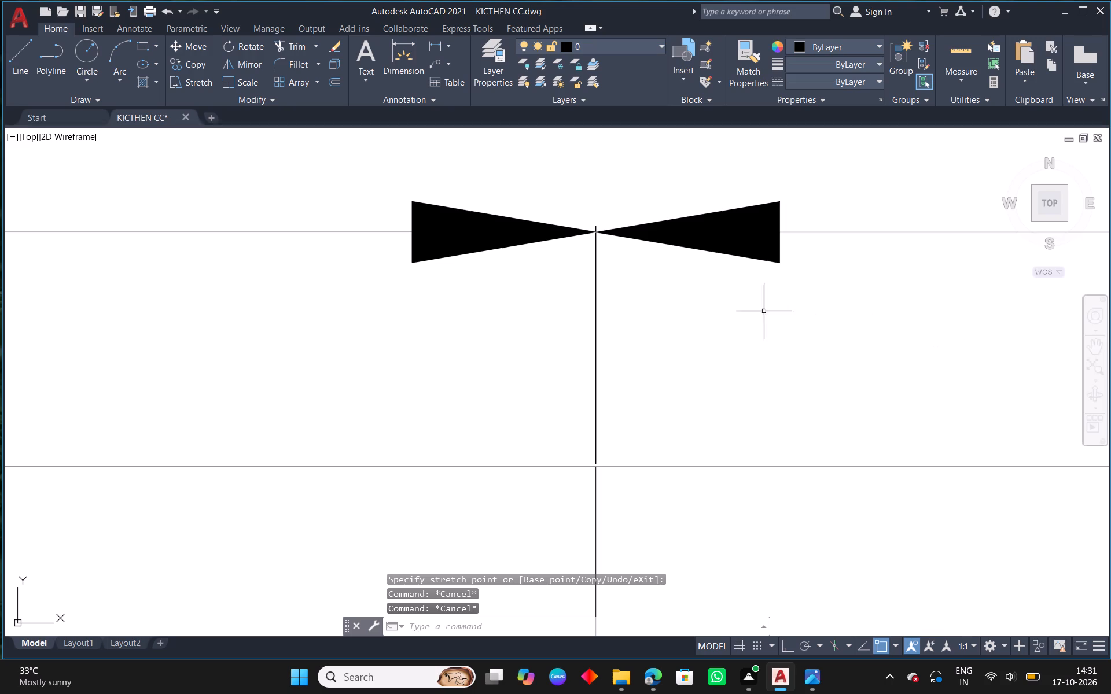
{"action": "scroll", "coordinate": [672, 345], "scroll_direction": "down", "scroll_amount": 2}
{"action": "scroll", "coordinate": [757, 376], "scroll_direction": "down", "scroll_amount": 3}
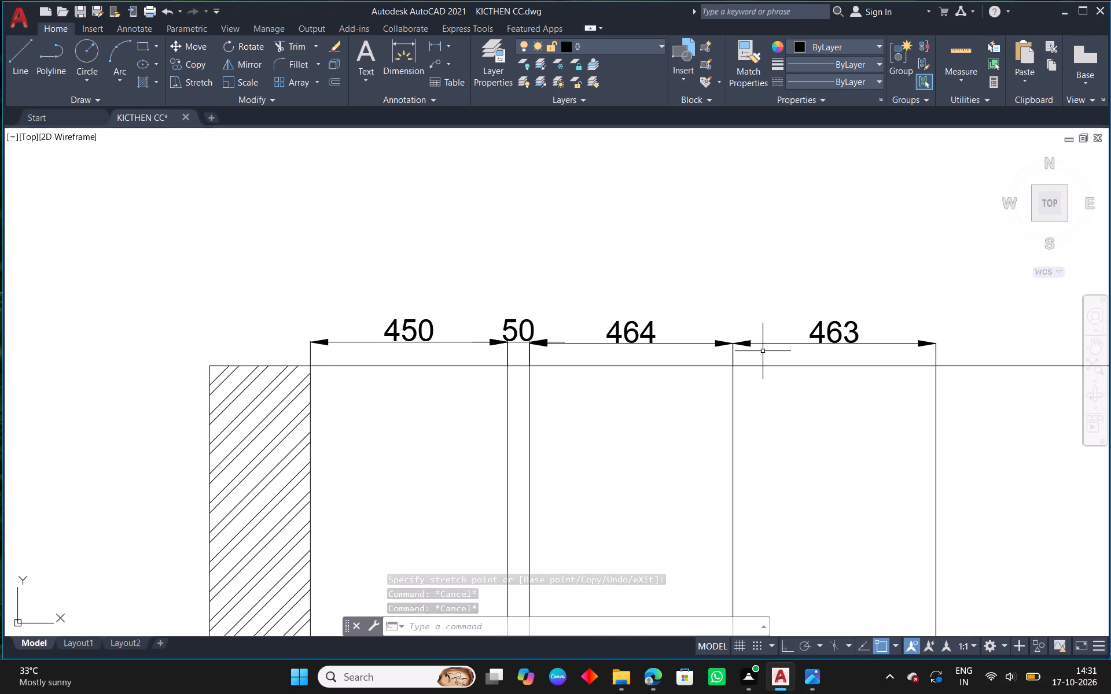
{"action": "scroll", "coordinate": [750, 341], "scroll_direction": "down", "scroll_amount": 2}
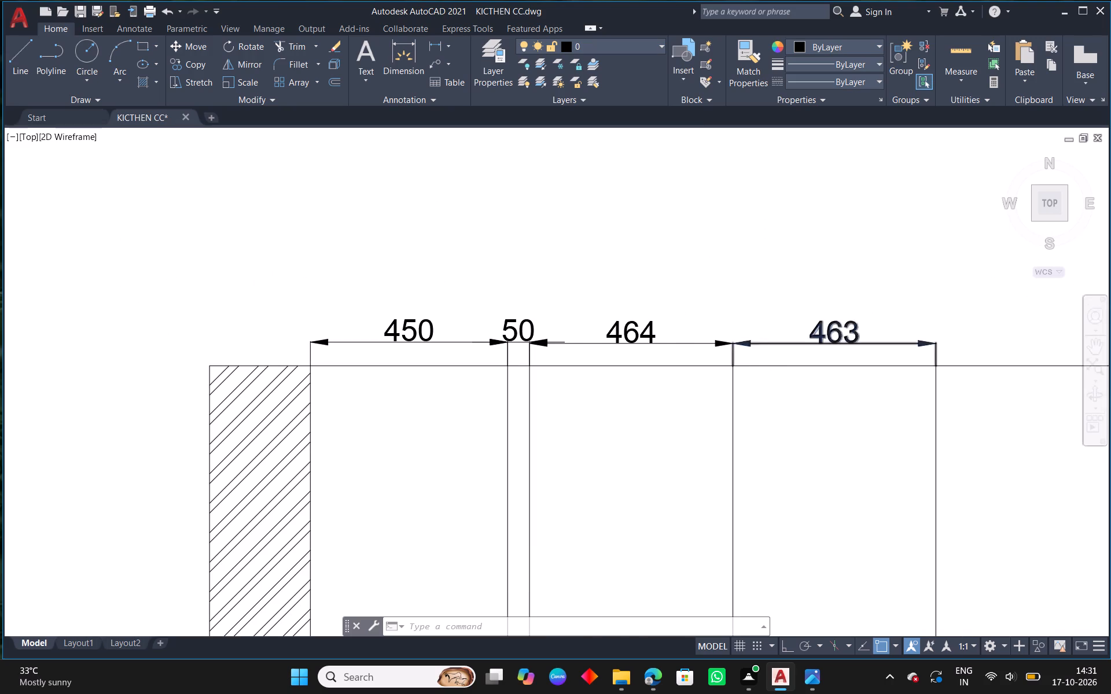
{"action": "middle_click_drag", "start_coordinate": [910, 392], "coordinate": [772, 387]}
{"action": "scroll", "coordinate": [688, 359], "scroll_direction": "down", "scroll_amount": 2}
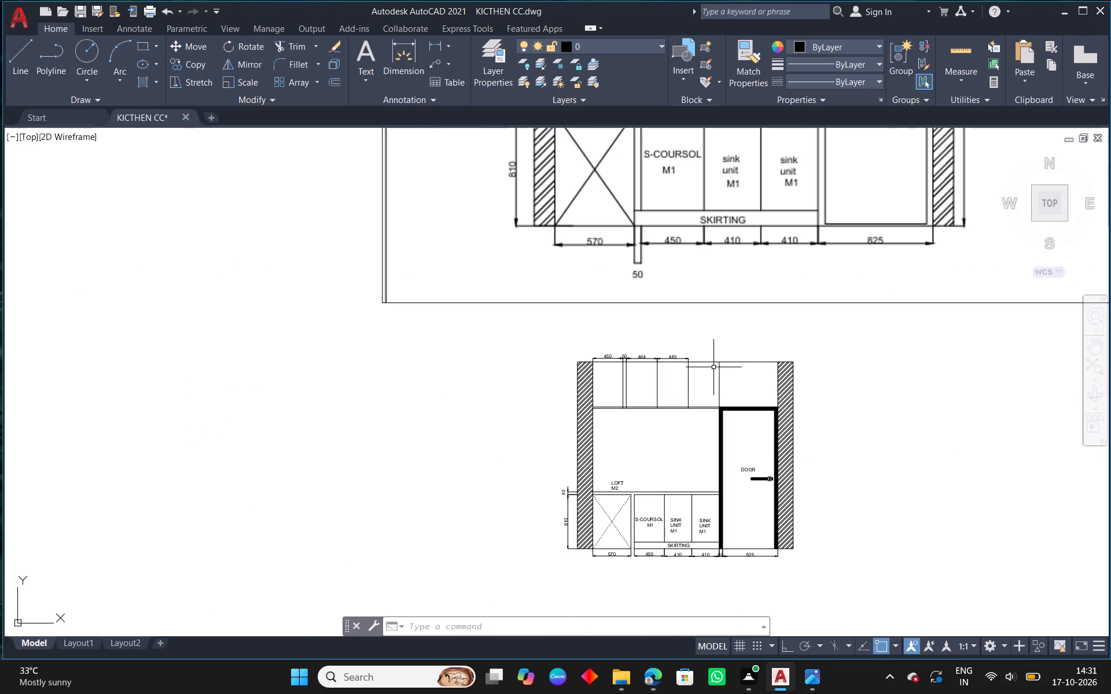
{"action": "middle_click_drag", "start_coordinate": [720, 316], "coordinate": [709, 411]}
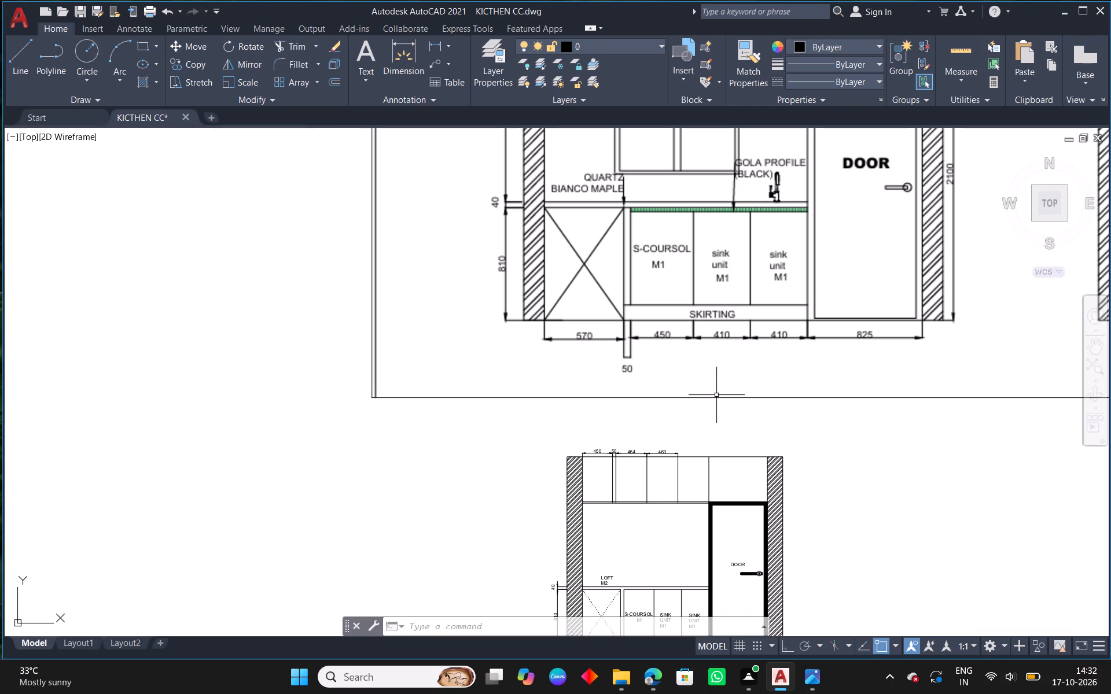
{"action": "scroll", "coordinate": [720, 386], "scroll_direction": "down", "scroll_amount": 2}
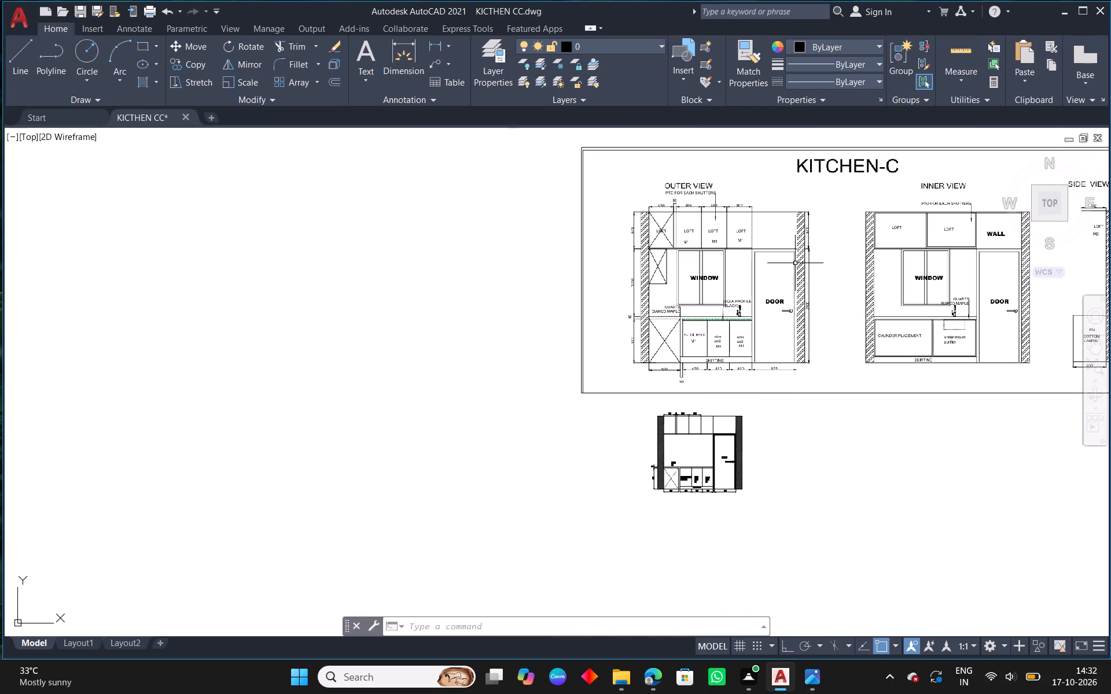
{"action": "scroll", "coordinate": [772, 232], "scroll_direction": "up", "scroll_amount": 2}
{"action": "scroll", "coordinate": [767, 218], "scroll_direction": "down", "scroll_amount": 3}
{"action": "scroll", "coordinate": [749, 352], "scroll_direction": "up", "scroll_amount": 2}
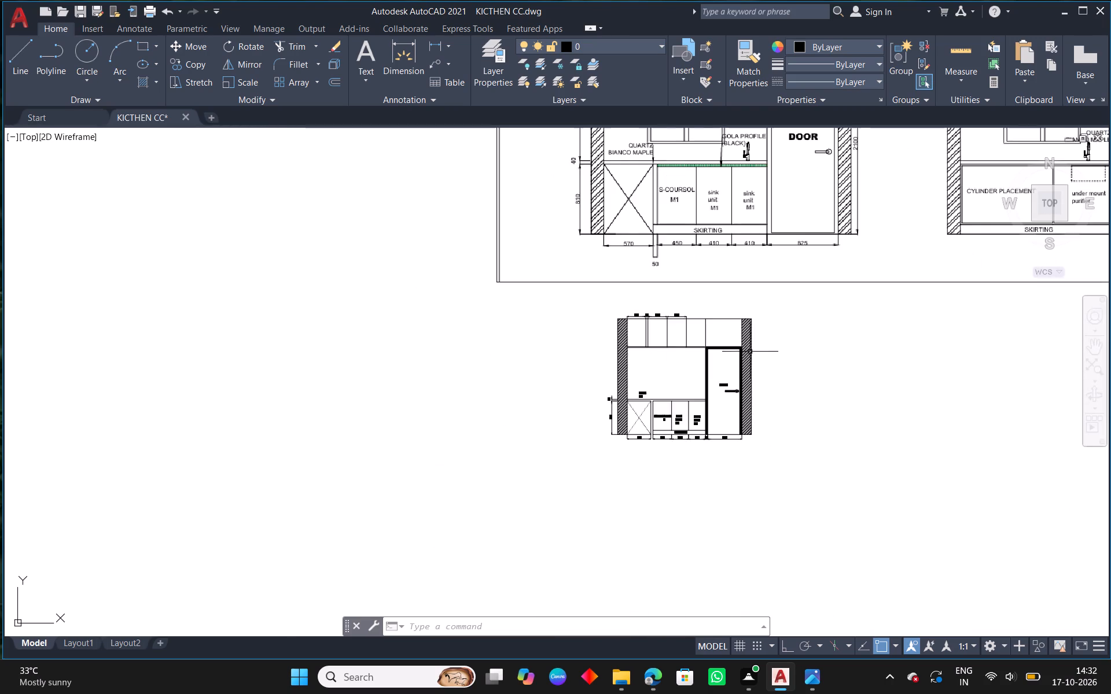
{"action": "scroll", "coordinate": [672, 307], "scroll_direction": "up", "scroll_amount": 4}
{"action": "scroll", "coordinate": [845, 372], "scroll_direction": "up", "scroll_amount": 1}
{"action": "middle_click_drag", "start_coordinate": [837, 357], "coordinate": [686, 221]}
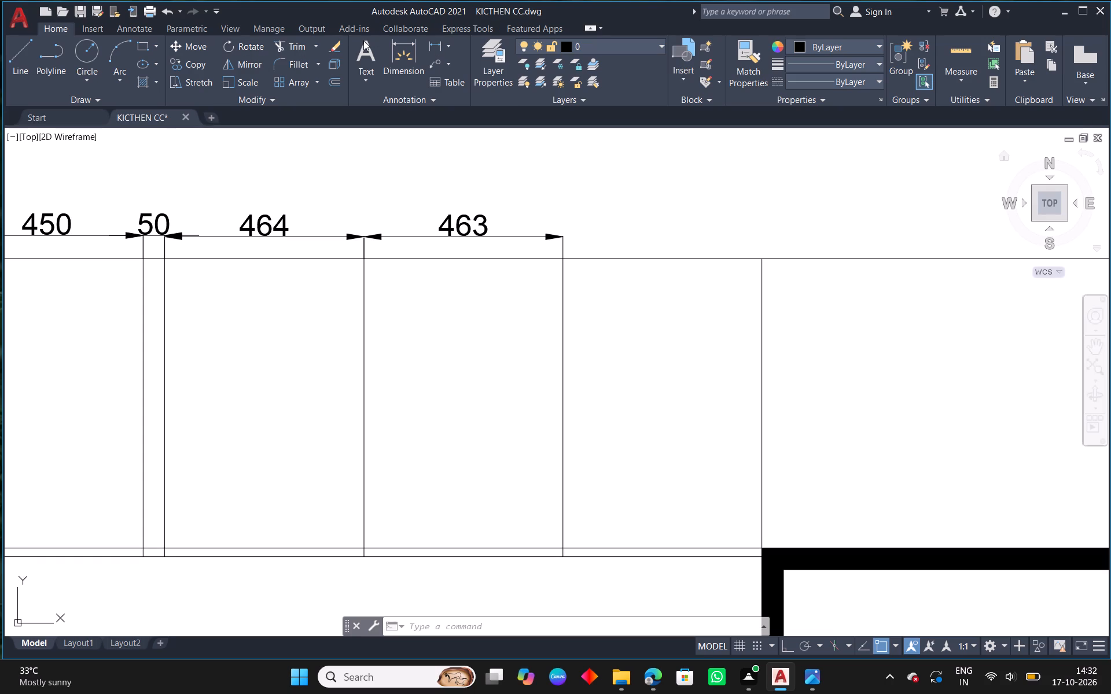
{"action": "left_click", "coordinate": [398, 47]}
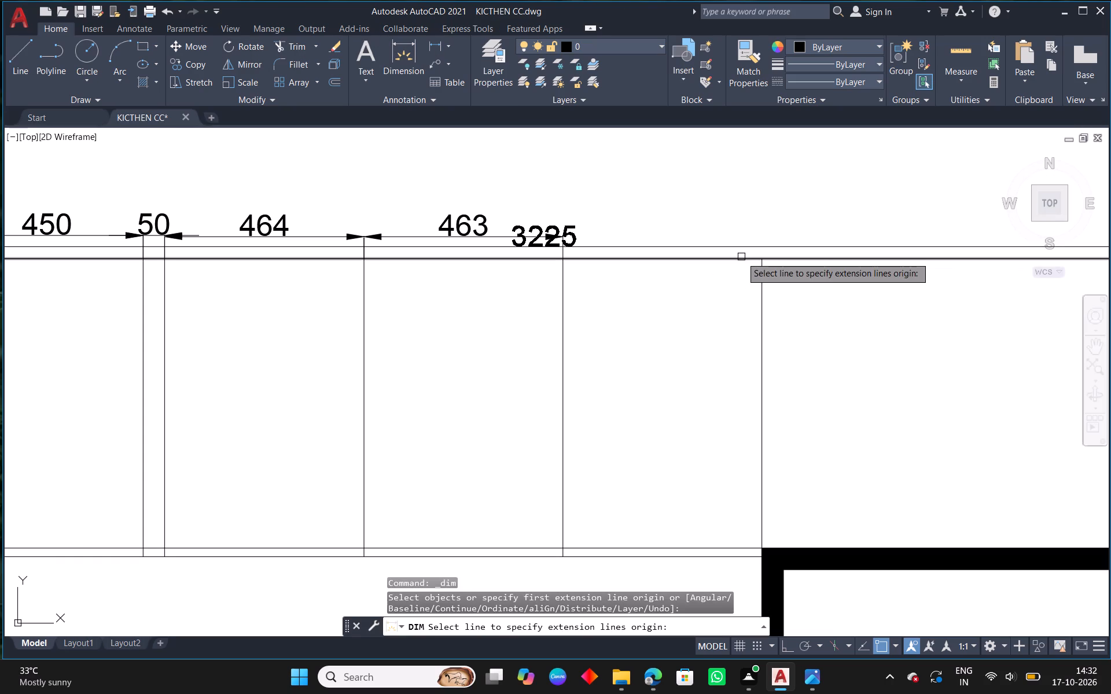
{"action": "left_click", "coordinate": [761, 257]}
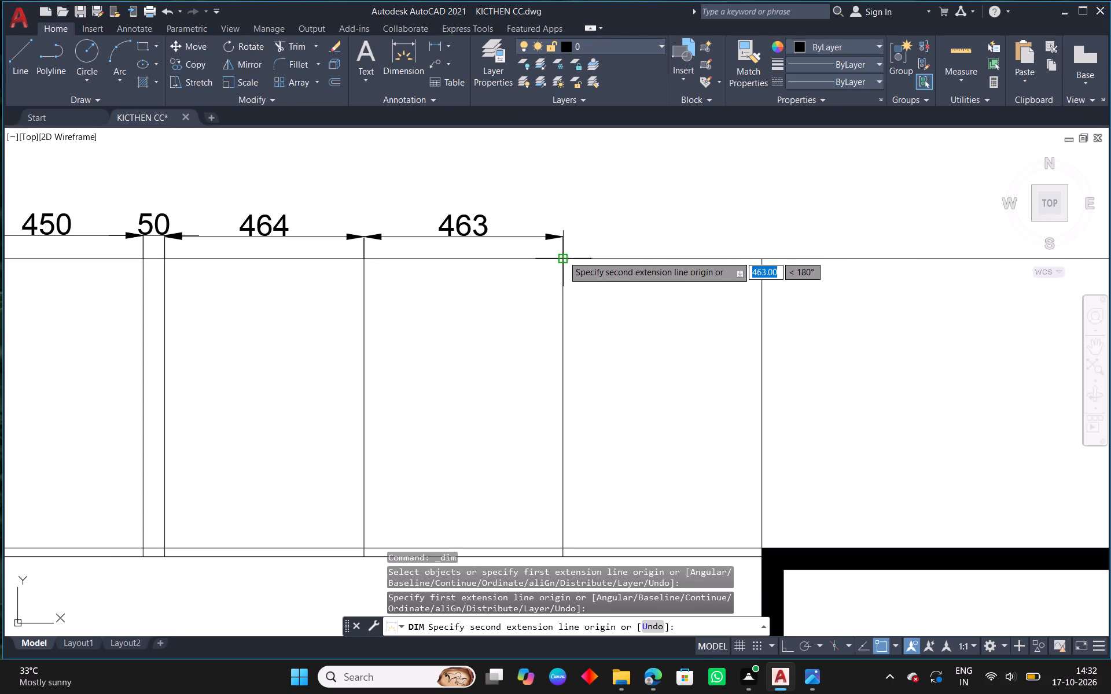
{"action": "left_click", "coordinate": [563, 257]}
{"action": "left_click", "coordinate": [563, 236]}
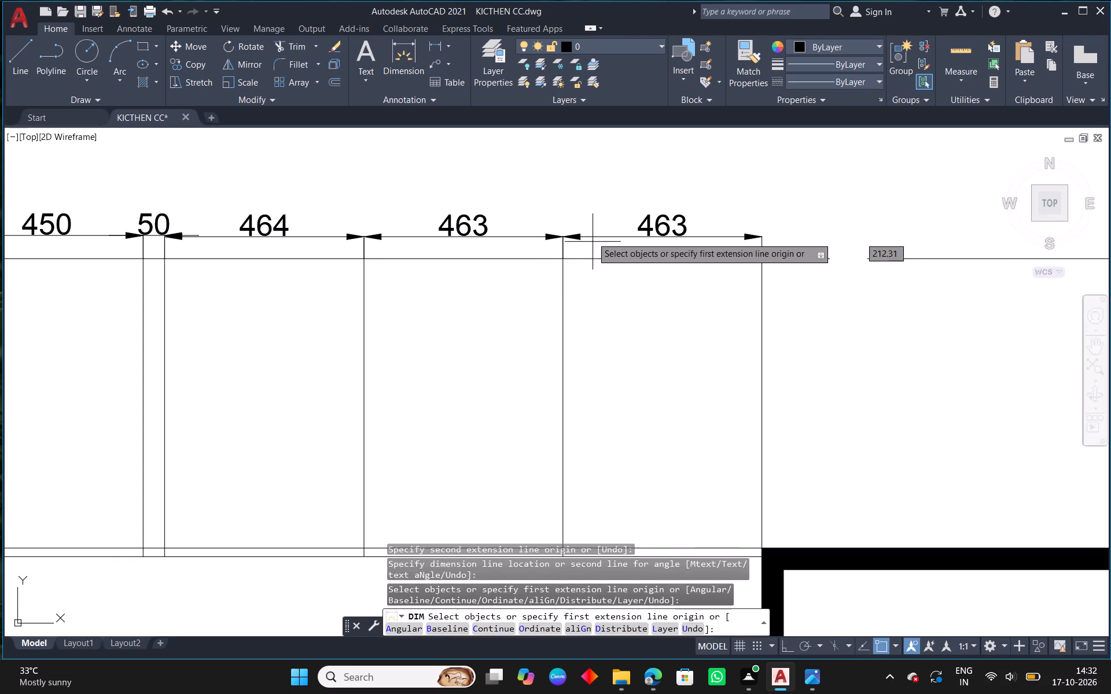
{"action": "right_click", "coordinate": [592, 237]}
{"action": "left_click", "coordinate": [636, 245]}
Dimension the width of the hatched wall beside the 450 loft section, level with the 450 dimension.
{"action": "scroll", "coordinate": [574, 287], "scroll_direction": "down", "scroll_amount": 3}
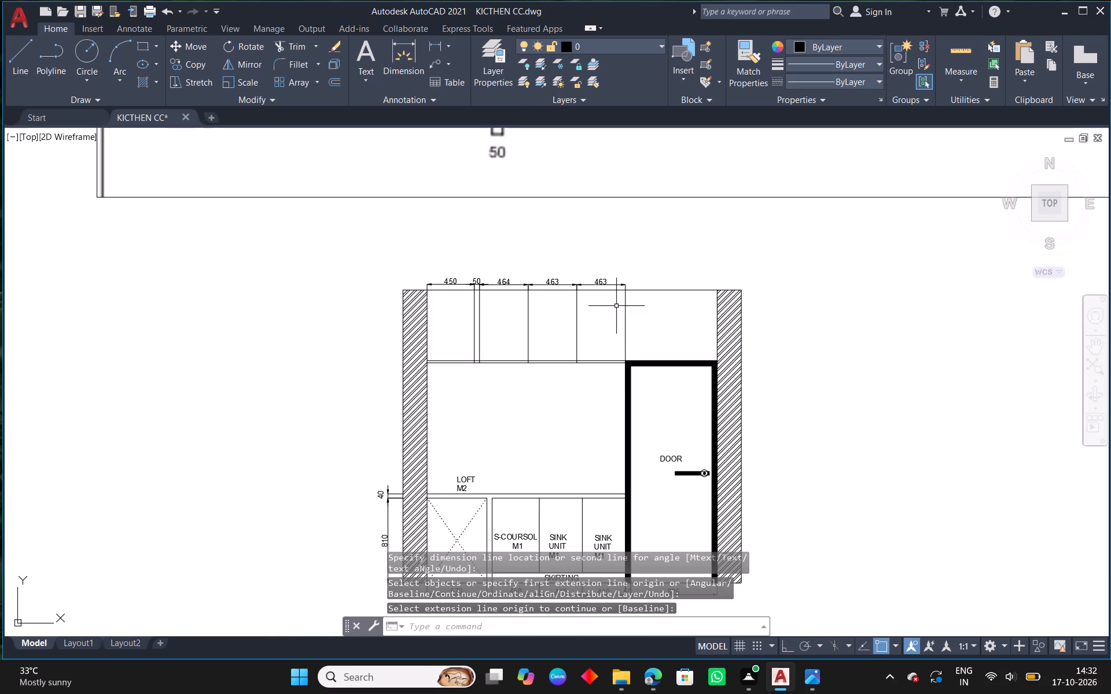
{"action": "scroll", "coordinate": [376, 272], "scroll_direction": "up", "scroll_amount": 3}
{"action": "right_click", "coordinate": [458, 269]}
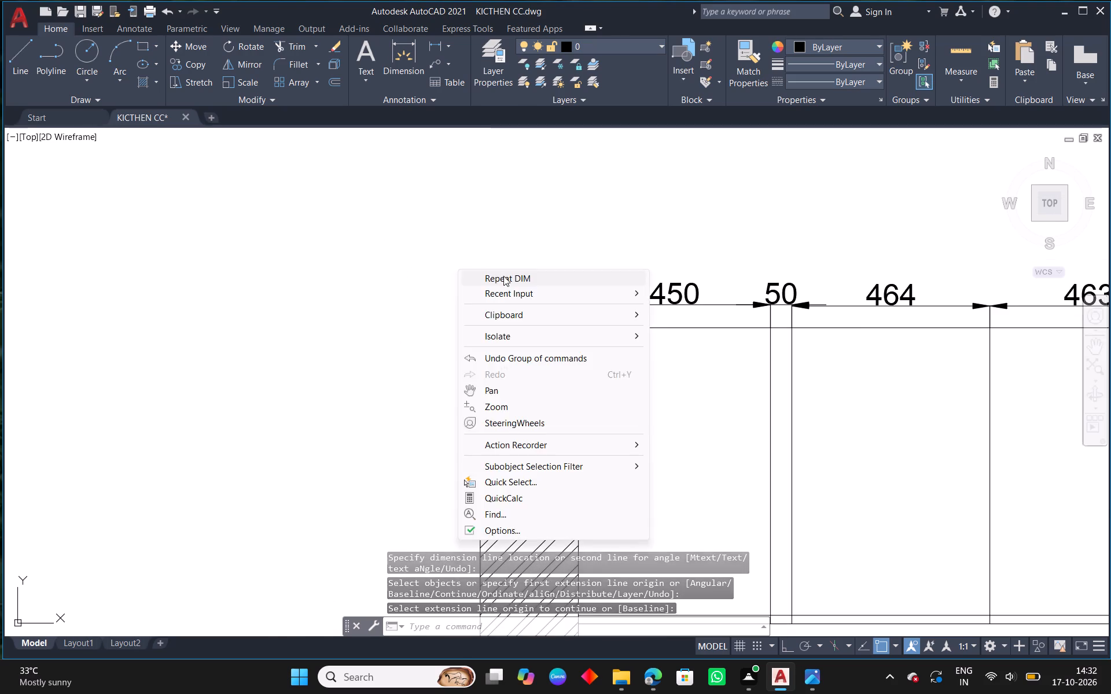
{"action": "left_click", "coordinate": [503, 276]}
{"action": "scroll", "coordinate": [572, 331], "scroll_direction": "up", "scroll_amount": 1}
{"action": "left_click", "coordinate": [583, 326]}
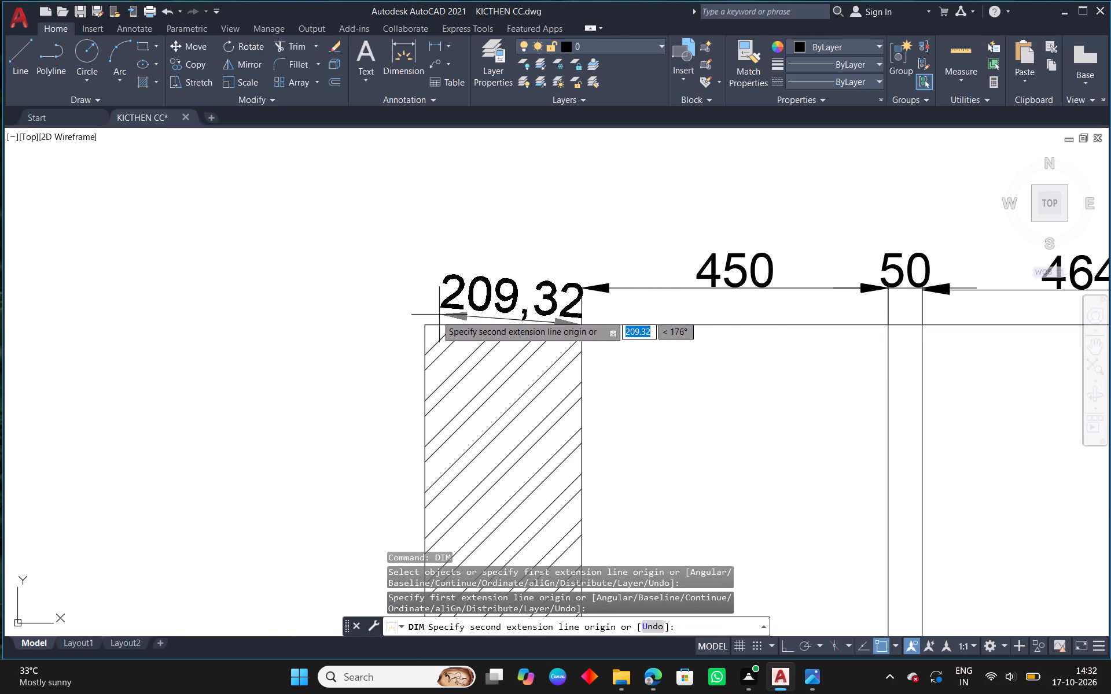
{"action": "left_click", "coordinate": [423, 326]}
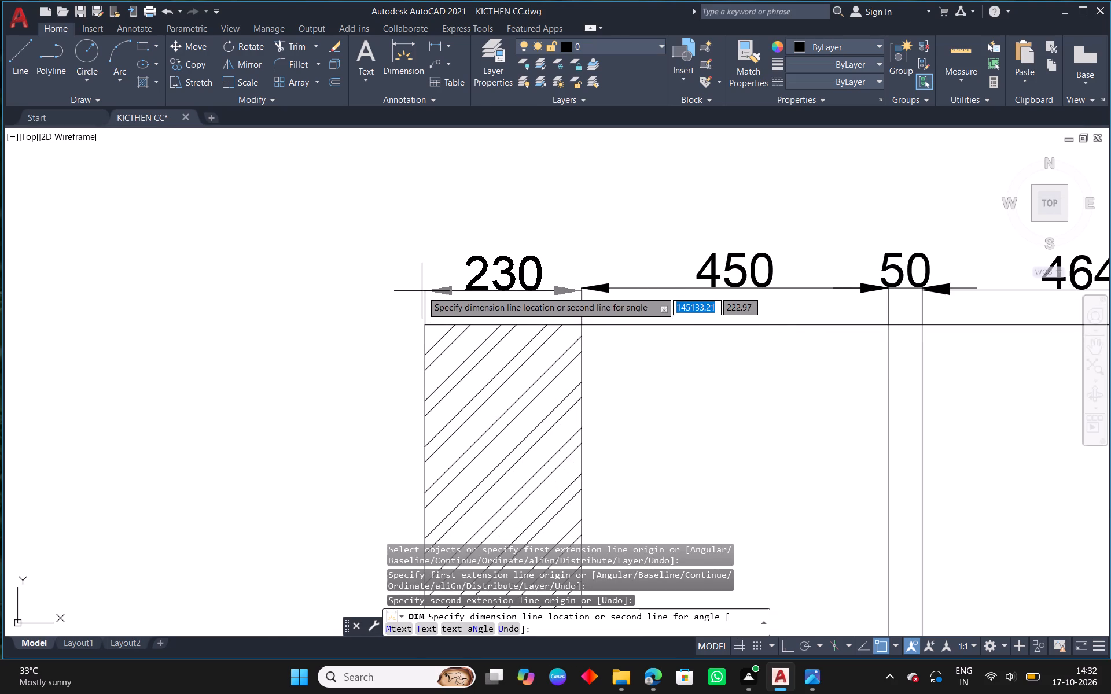
{"action": "left_click", "coordinate": [422, 288]}
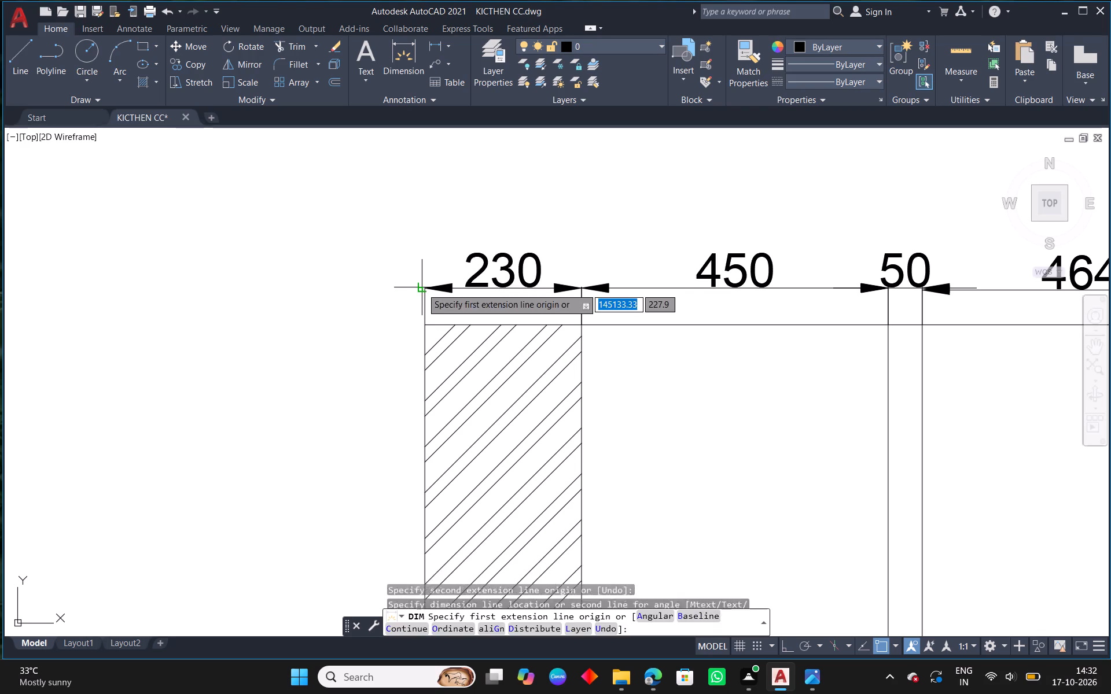
{"action": "right_click", "coordinate": [422, 287]}
{"action": "left_click", "coordinate": [485, 297]}
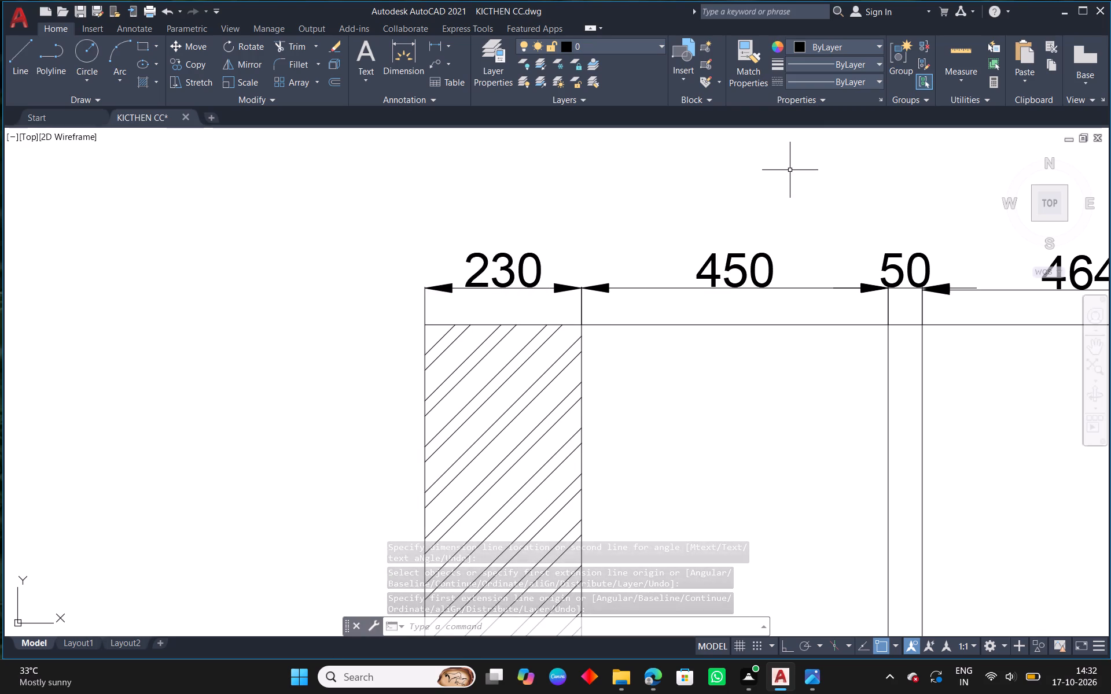
Trim the filler strip's two vertical lines where they run between the two horizontal lines at the loft's bottom.
{"action": "scroll", "coordinate": [577, 308], "scroll_direction": "down", "scroll_amount": 3}
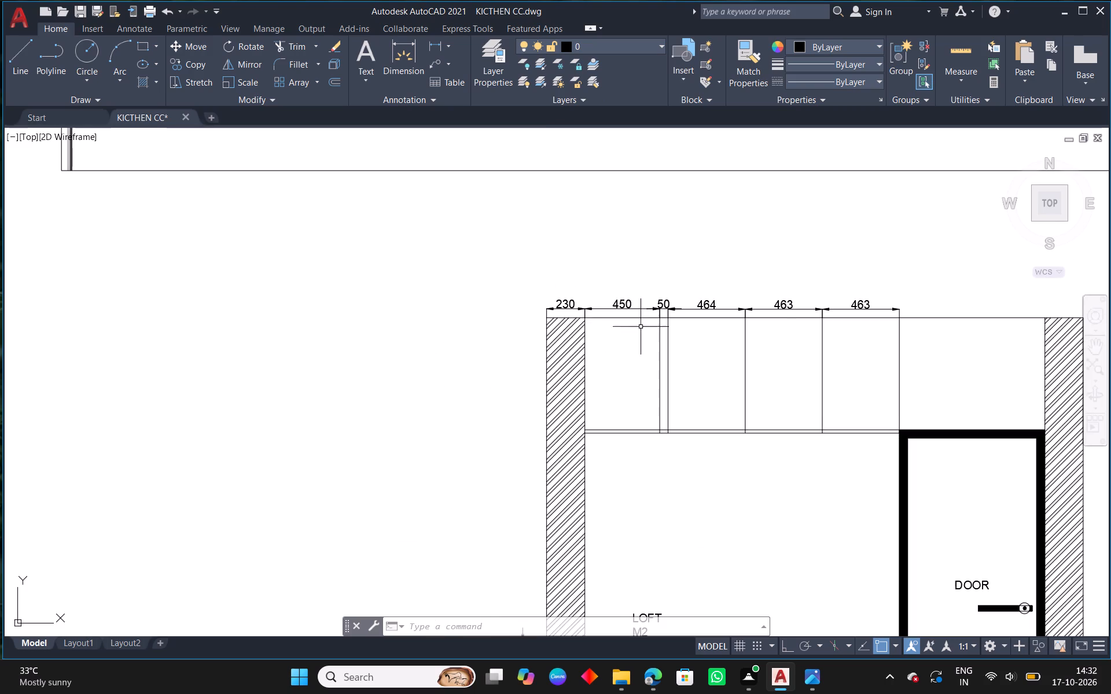
{"action": "middle_click_drag", "start_coordinate": [810, 328], "coordinate": [626, 307]}
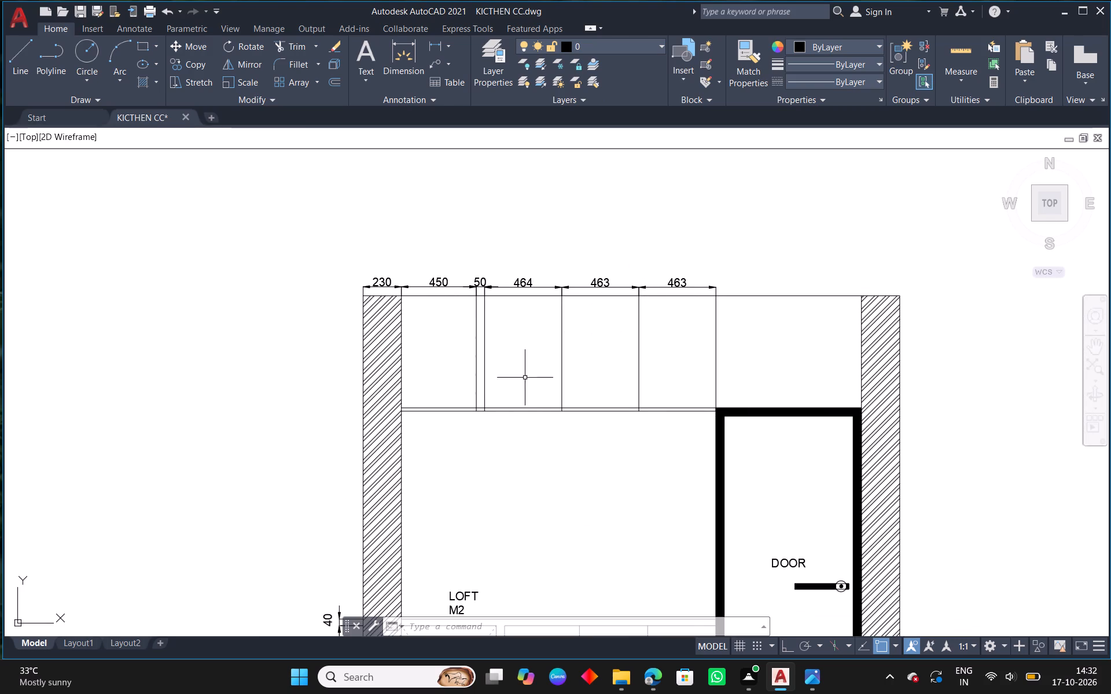
{"action": "scroll", "coordinate": [586, 426], "scroll_direction": "down", "scroll_amount": 3}
{"action": "middle_click_drag", "start_coordinate": [602, 273], "coordinate": [608, 310]}
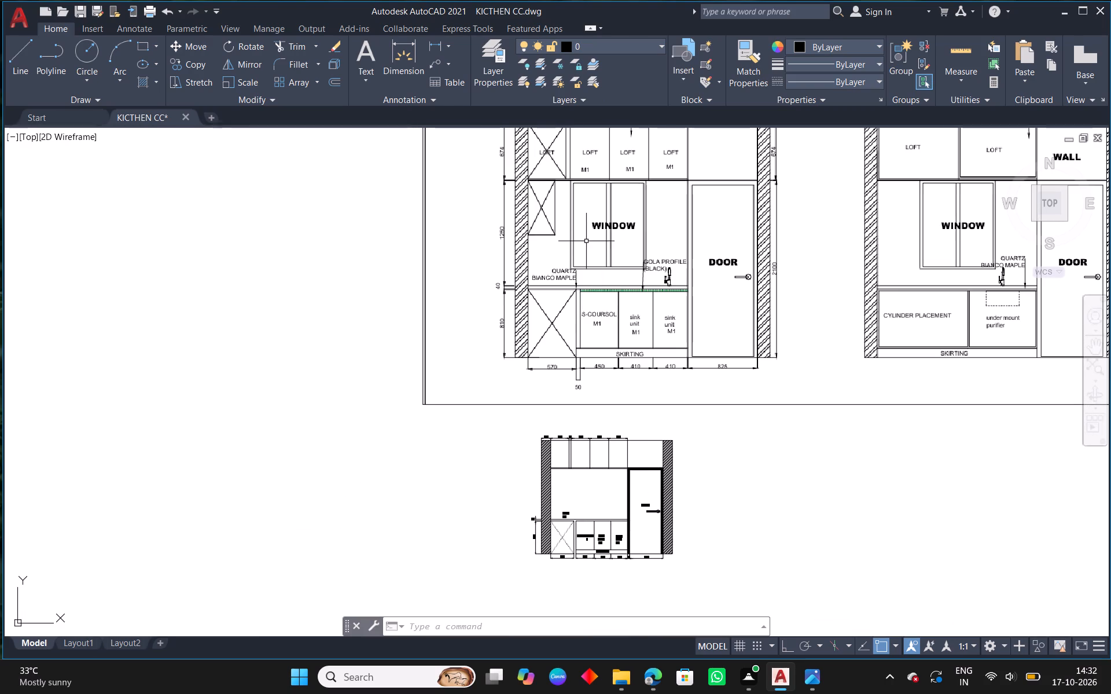
{"action": "scroll", "coordinate": [570, 452], "scroll_direction": "up", "scroll_amount": 3}
{"action": "scroll", "coordinate": [564, 512], "scroll_direction": "up", "scroll_amount": 2}
{"action": "middle_click_drag", "start_coordinate": [589, 448], "coordinate": [624, 364]}
{"action": "scroll", "coordinate": [625, 368], "scroll_direction": "up", "scroll_amount": 2}
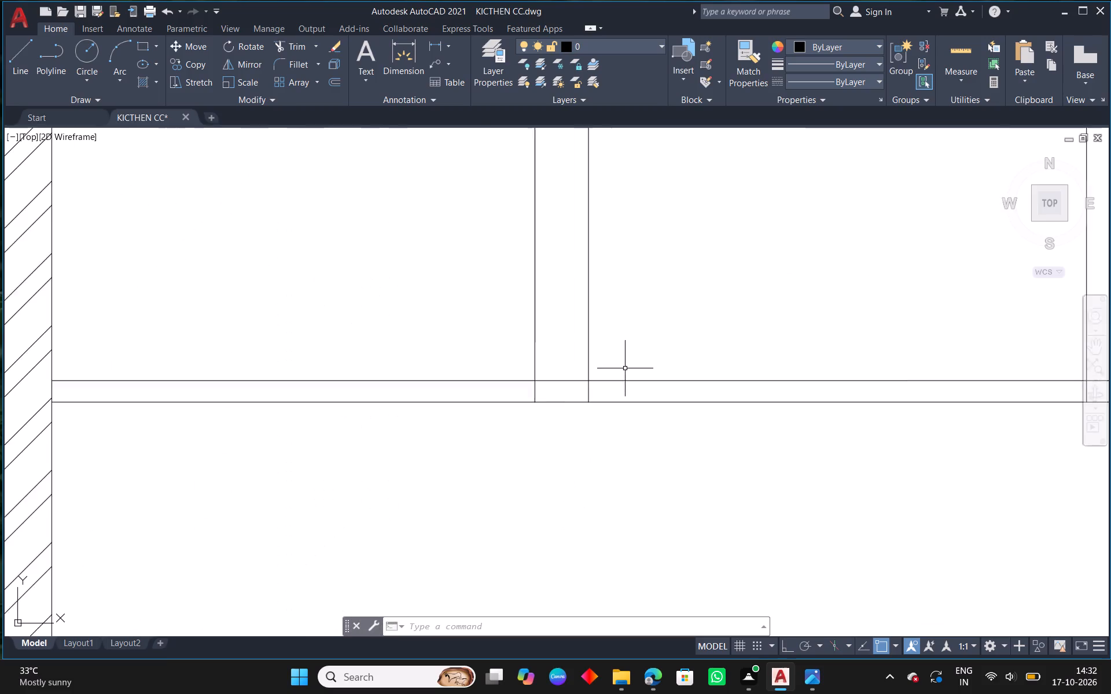
{"action": "scroll", "coordinate": [625, 370], "scroll_direction": "up", "scroll_amount": 1}
{"action": "key", "text": "t"}
{"action": "key", "text": "r"}
{"action": "key", "text": "space"}
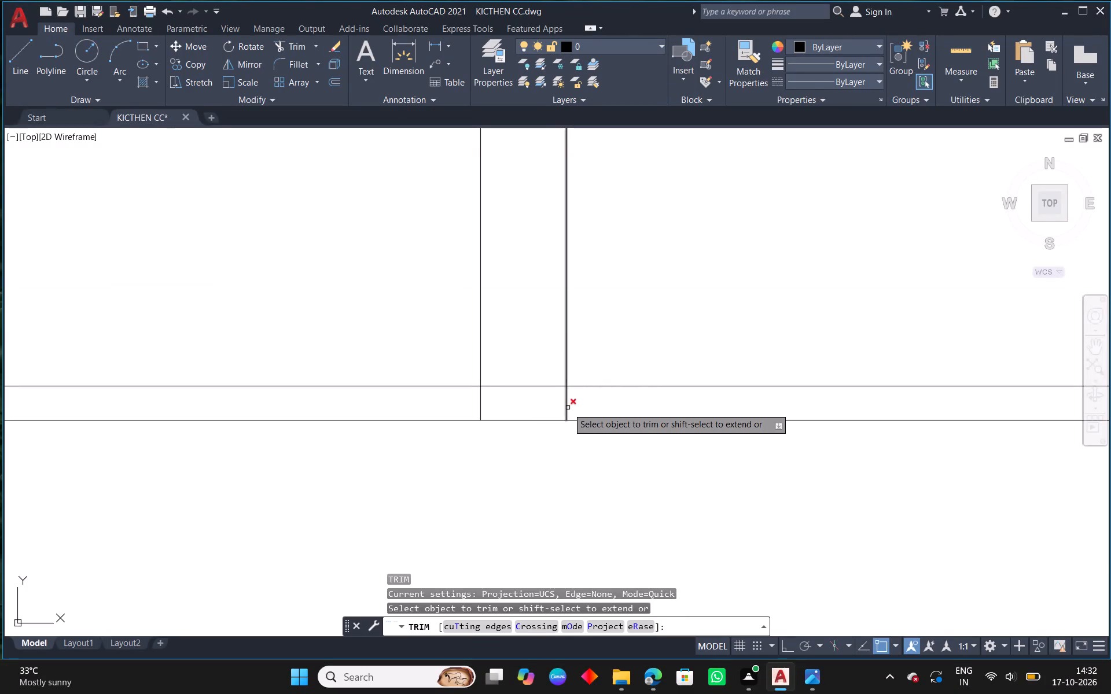
{"action": "left_click", "coordinate": [568, 408]}
{"action": "left_click", "coordinate": [479, 404]}
Trim the two shutter division lines where they run between the two horizontal lines at the loft's bottom.
{"action": "scroll", "coordinate": [634, 409], "scroll_direction": "down", "scroll_amount": 5}
{"action": "middle_click_drag", "start_coordinate": [748, 452], "coordinate": [680, 442]}
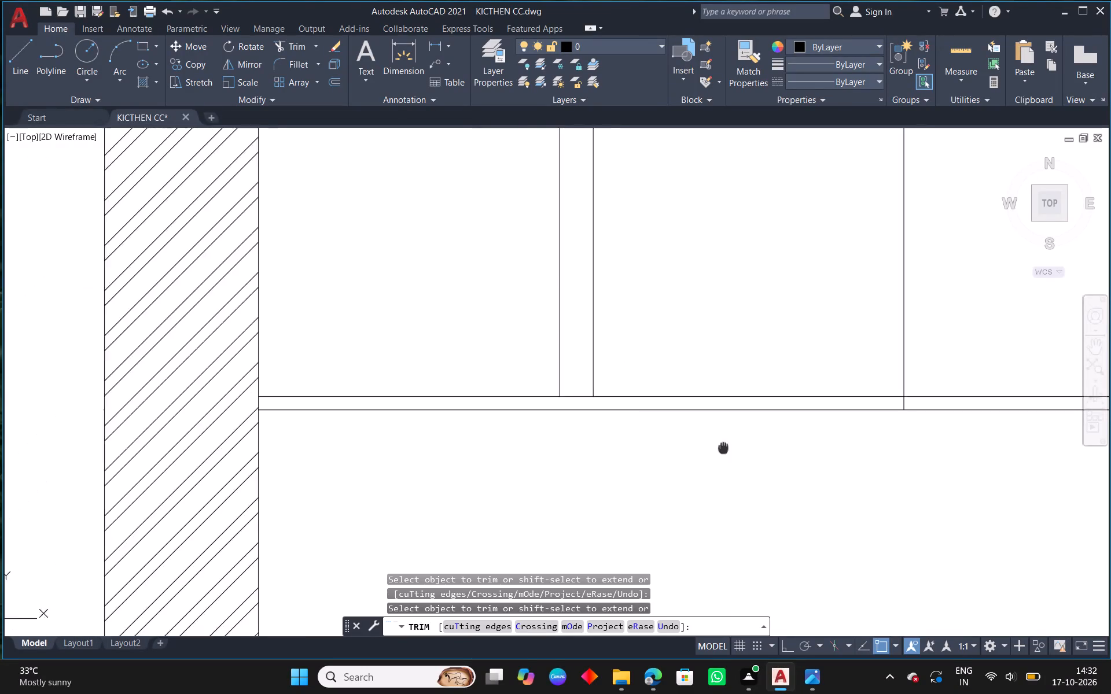
{"action": "middle_click_drag", "start_coordinate": [680, 442], "coordinate": [426, 416]}
{"action": "scroll", "coordinate": [606, 389], "scroll_direction": "up", "scroll_amount": 2}
{"action": "left_click", "coordinate": [581, 348]}
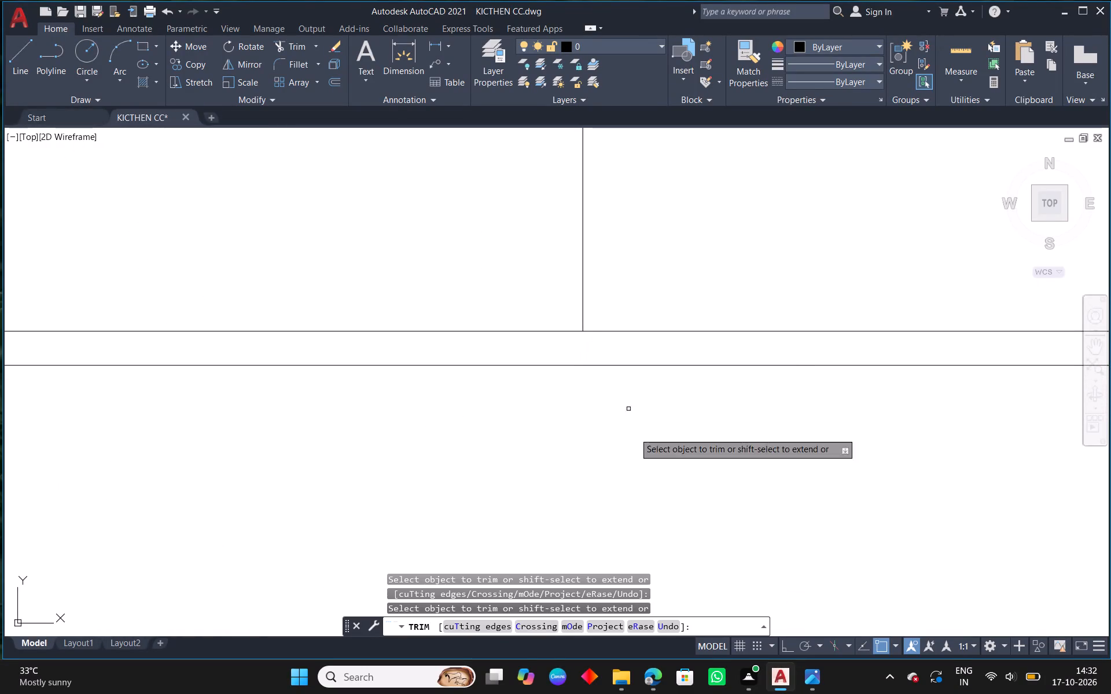
{"action": "scroll", "coordinate": [635, 437], "scroll_direction": "down", "scroll_amount": 4}
{"action": "middle_click_drag", "start_coordinate": [790, 468], "coordinate": [534, 416]}
{"action": "scroll", "coordinate": [633, 372], "scroll_direction": "up", "scroll_amount": 2}
{"action": "left_click", "coordinate": [708, 328]}
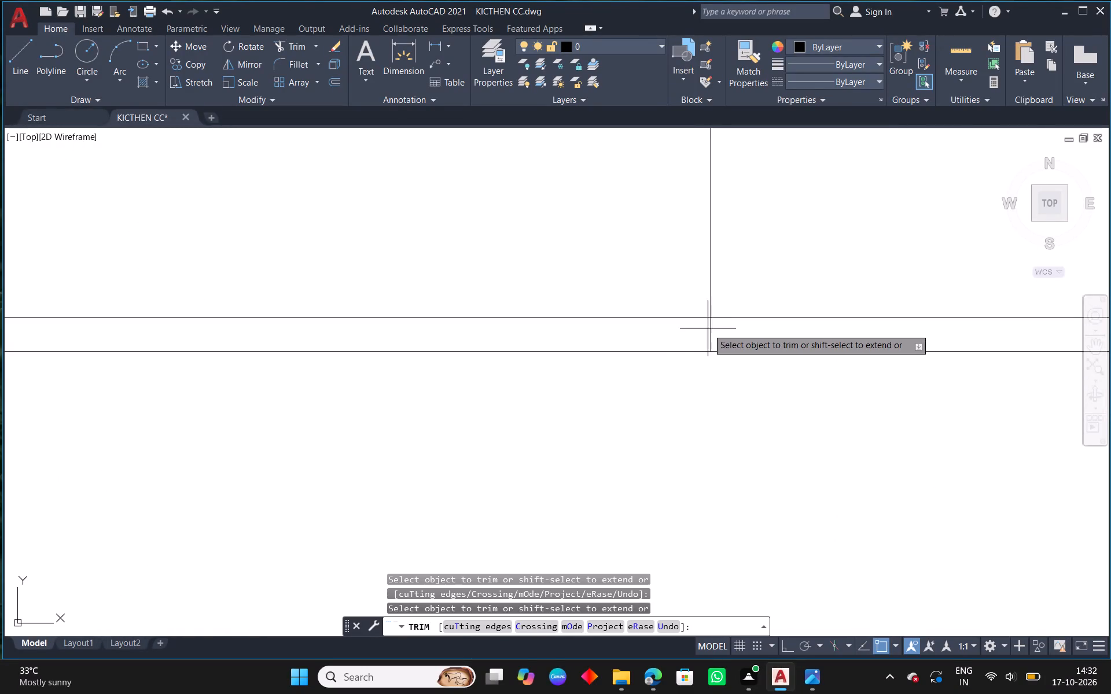
{"action": "left_click", "coordinate": [719, 328]}
{"action": "right_click", "coordinate": [717, 328]}
{"action": "left_click", "coordinate": [740, 334]}
Compare the redrawn elevation with the reference KITCHEN-C outer view to check which dimensions and details remain.
{"action": "scroll", "coordinate": [564, 345], "scroll_direction": "down", "scroll_amount": 3}
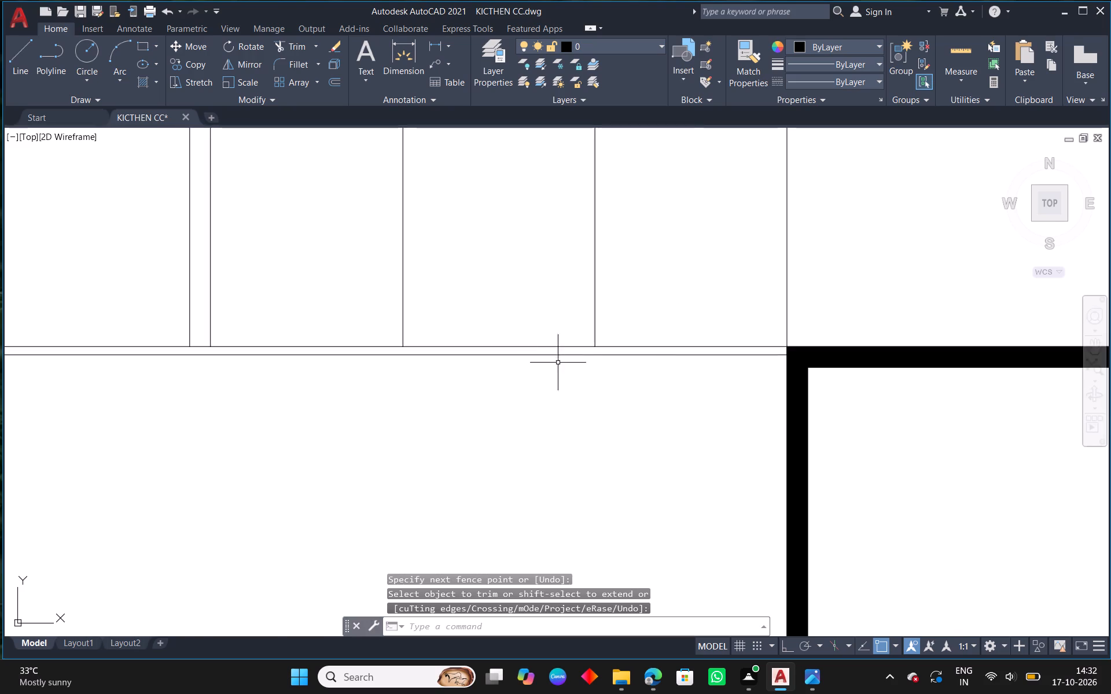
{"action": "scroll", "coordinate": [563, 360], "scroll_direction": "down", "scroll_amount": 2}
{"action": "scroll", "coordinate": [560, 301], "scroll_direction": "down", "scroll_amount": 4}
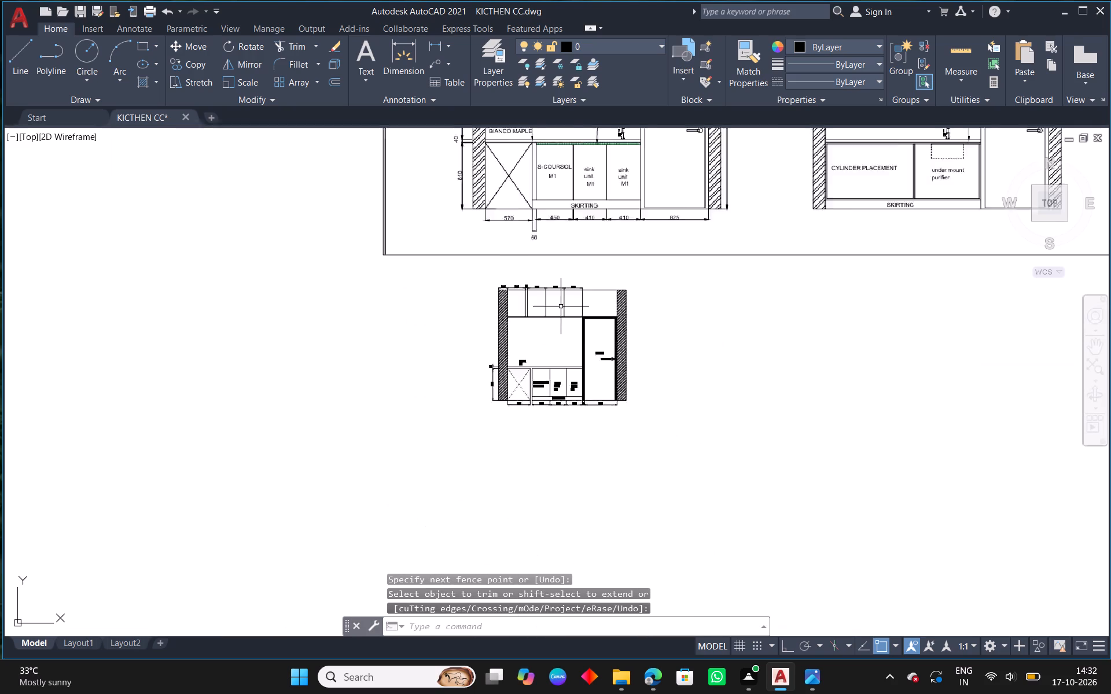
{"action": "middle_click_drag", "start_coordinate": [752, 274], "coordinate": [700, 374]}
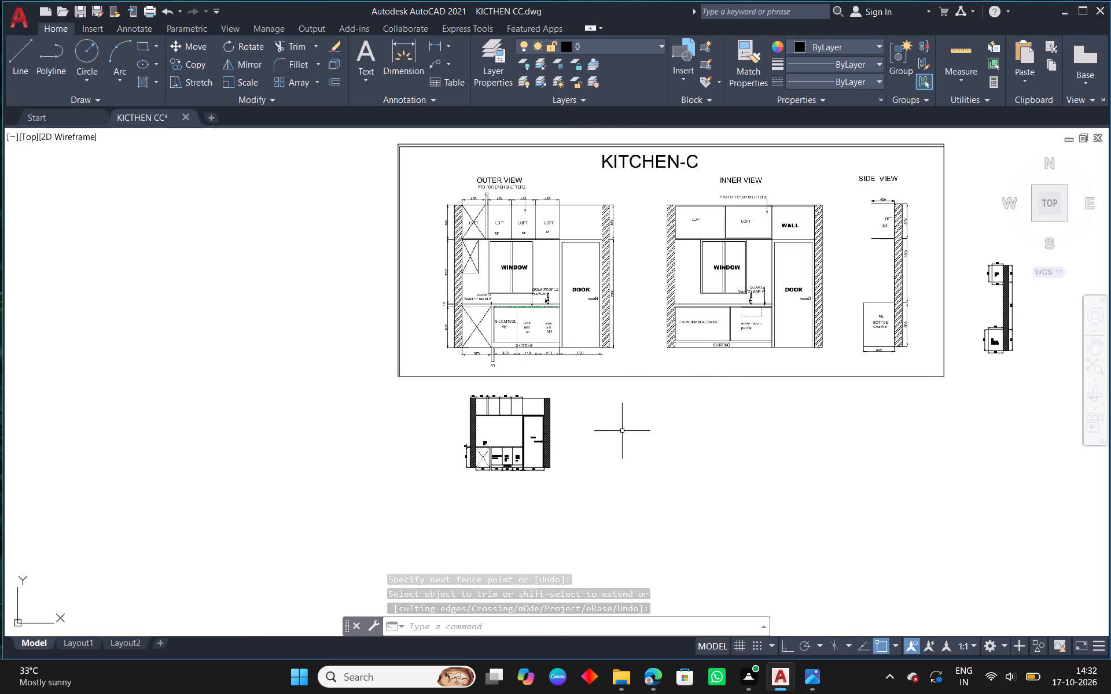
{"action": "scroll", "coordinate": [566, 442], "scroll_direction": "up", "scroll_amount": 3}
{"action": "scroll", "coordinate": [553, 430], "scroll_direction": "down", "scroll_amount": 3}
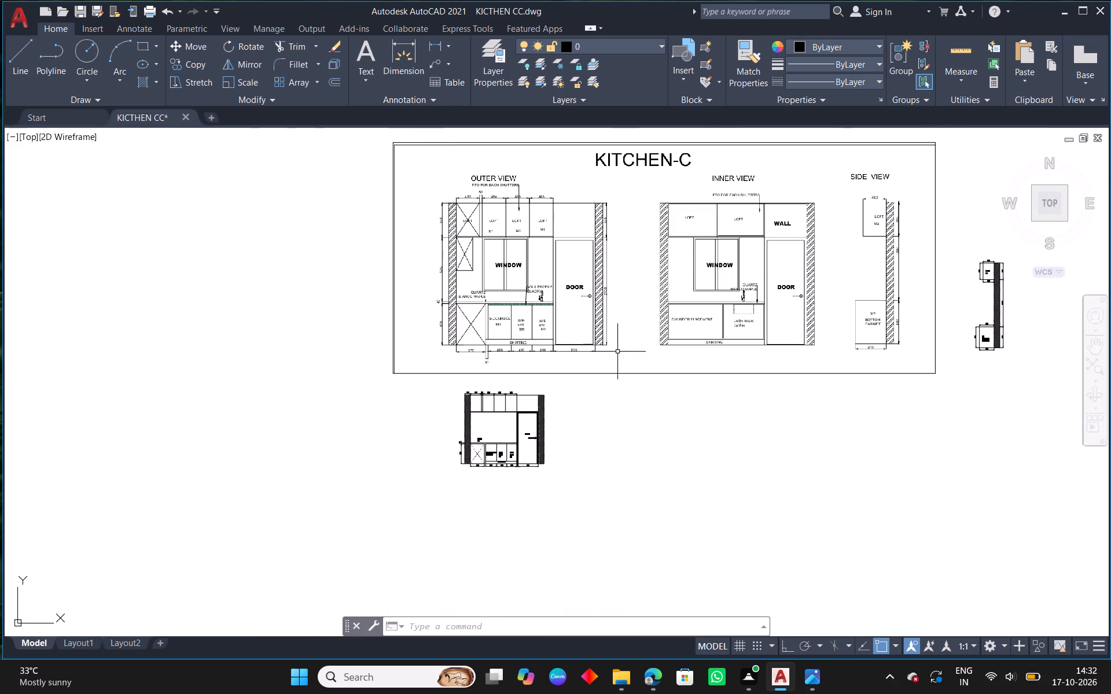
{"action": "scroll", "coordinate": [617, 344], "scroll_direction": "up", "scroll_amount": 2}
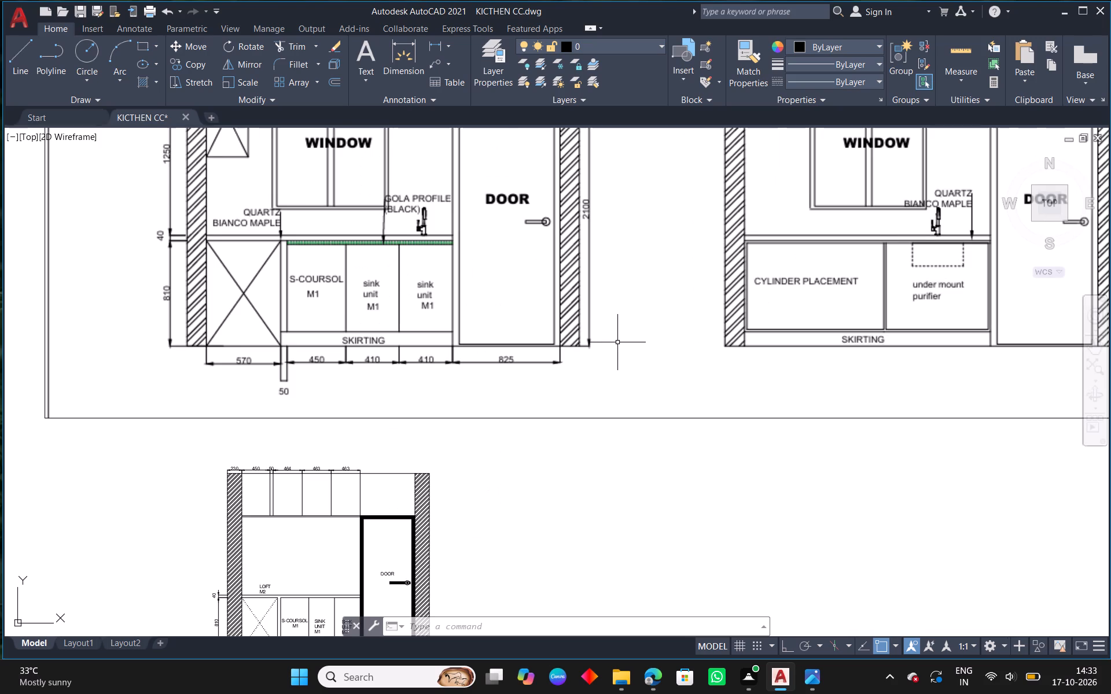
{"action": "scroll", "coordinate": [617, 342], "scroll_direction": "down", "scroll_amount": 1}
{"action": "middle_click_drag", "start_coordinate": [603, 464], "coordinate": [686, 288]}
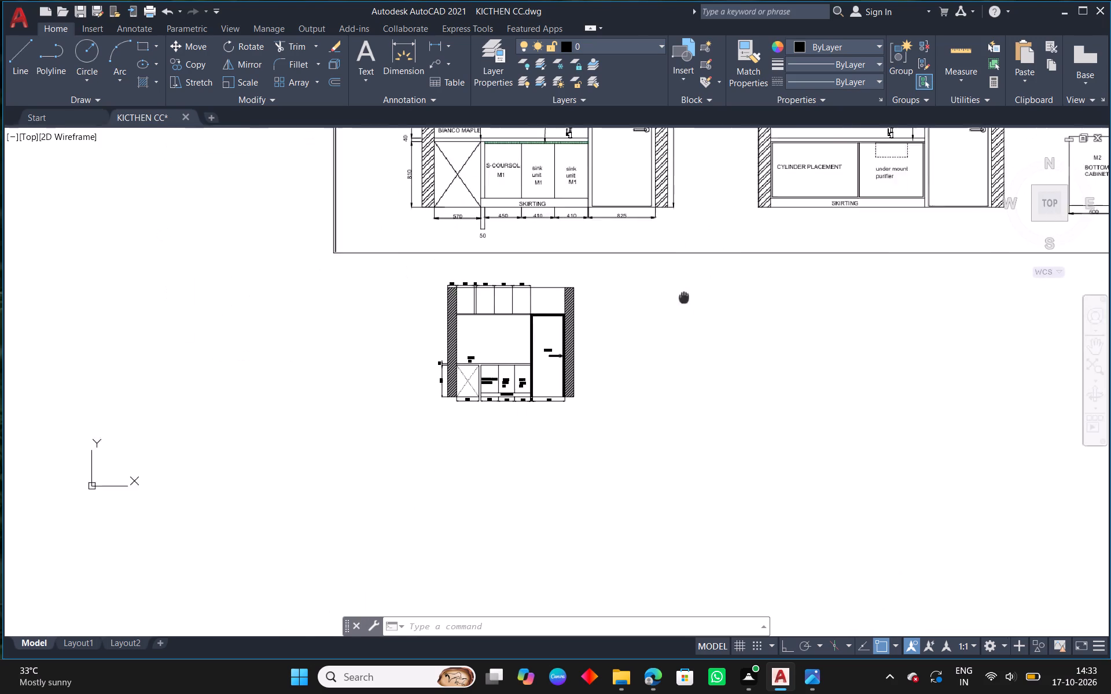
{"action": "middle_click_drag", "start_coordinate": [686, 288], "coordinate": [687, 283]}
{"action": "scroll", "coordinate": [595, 299], "scroll_direction": "up", "scroll_amount": 2}
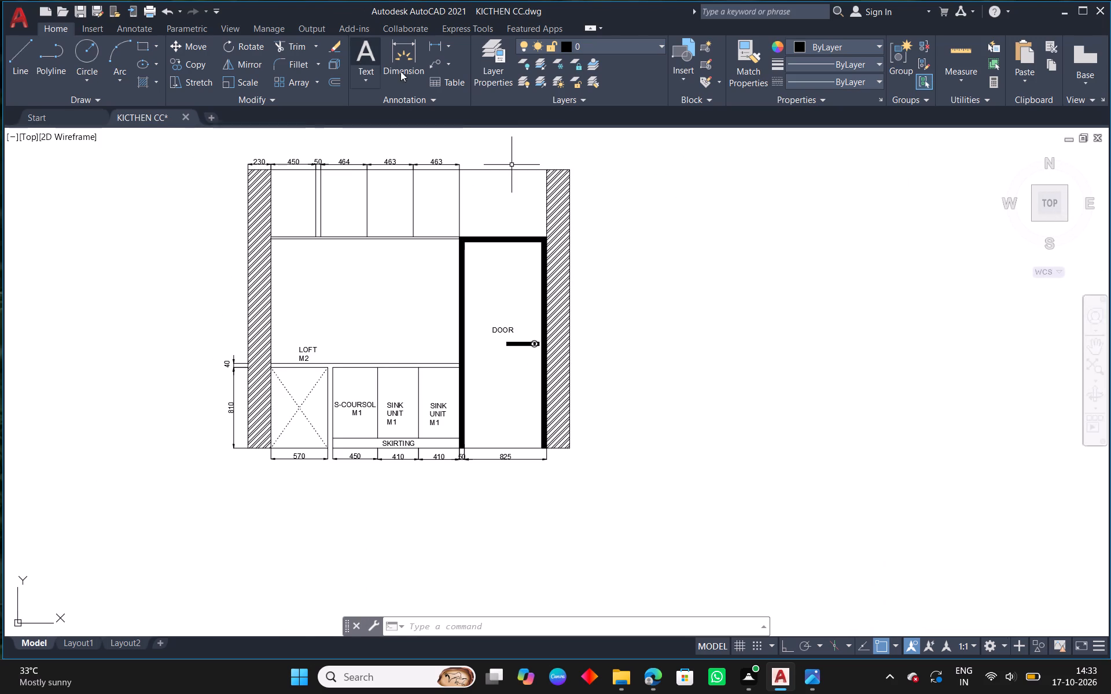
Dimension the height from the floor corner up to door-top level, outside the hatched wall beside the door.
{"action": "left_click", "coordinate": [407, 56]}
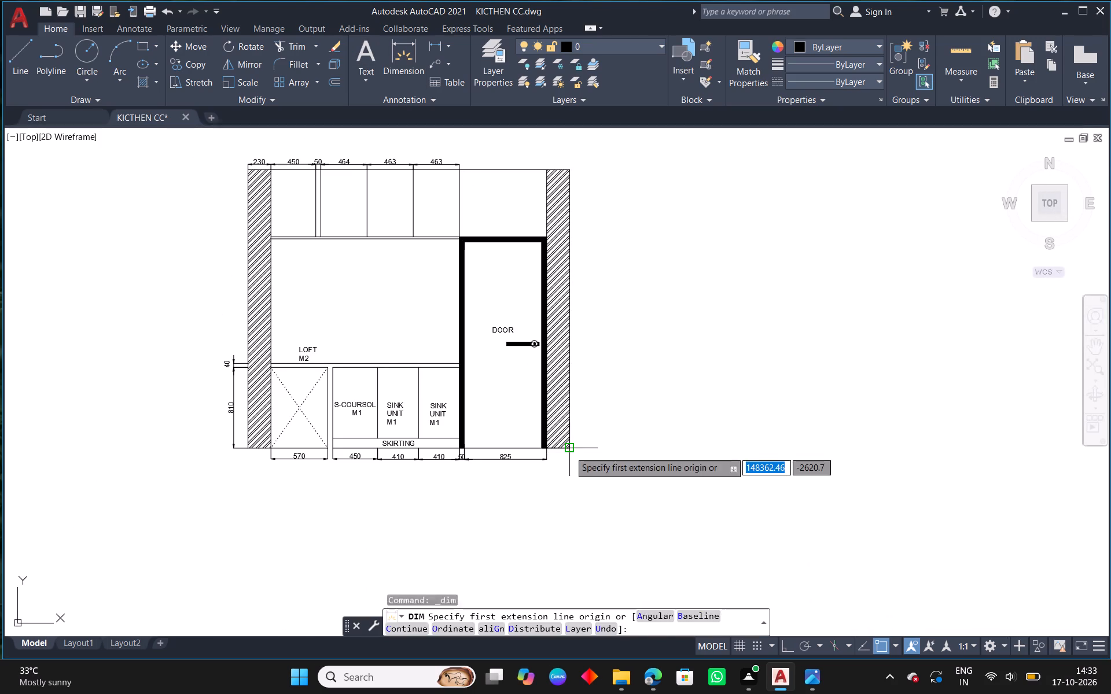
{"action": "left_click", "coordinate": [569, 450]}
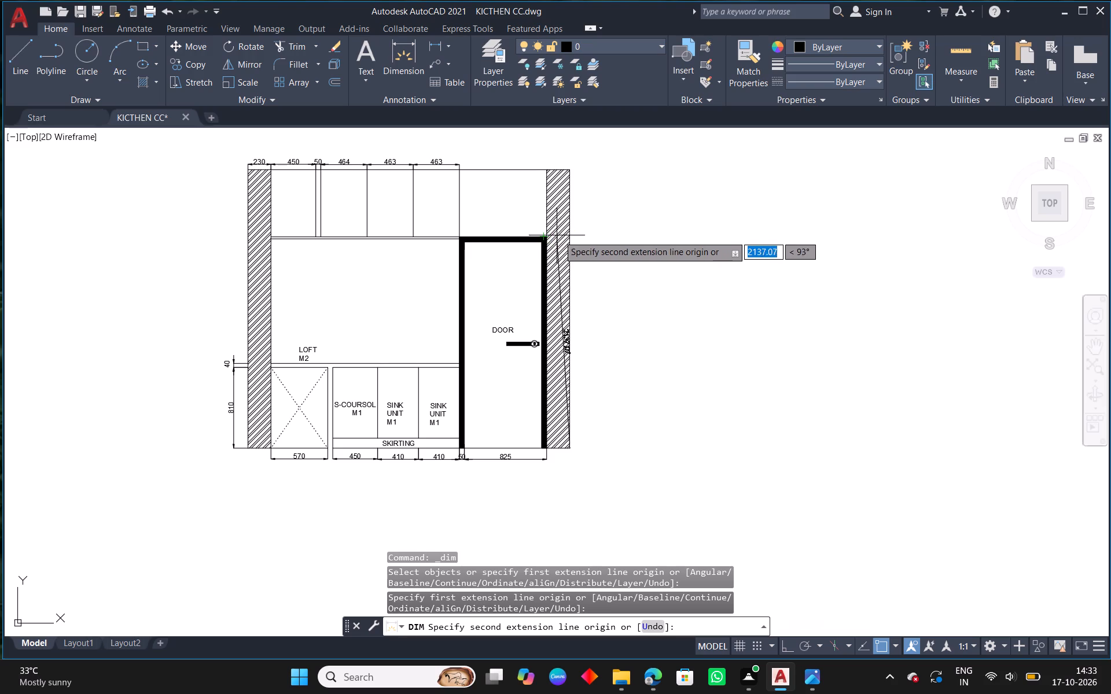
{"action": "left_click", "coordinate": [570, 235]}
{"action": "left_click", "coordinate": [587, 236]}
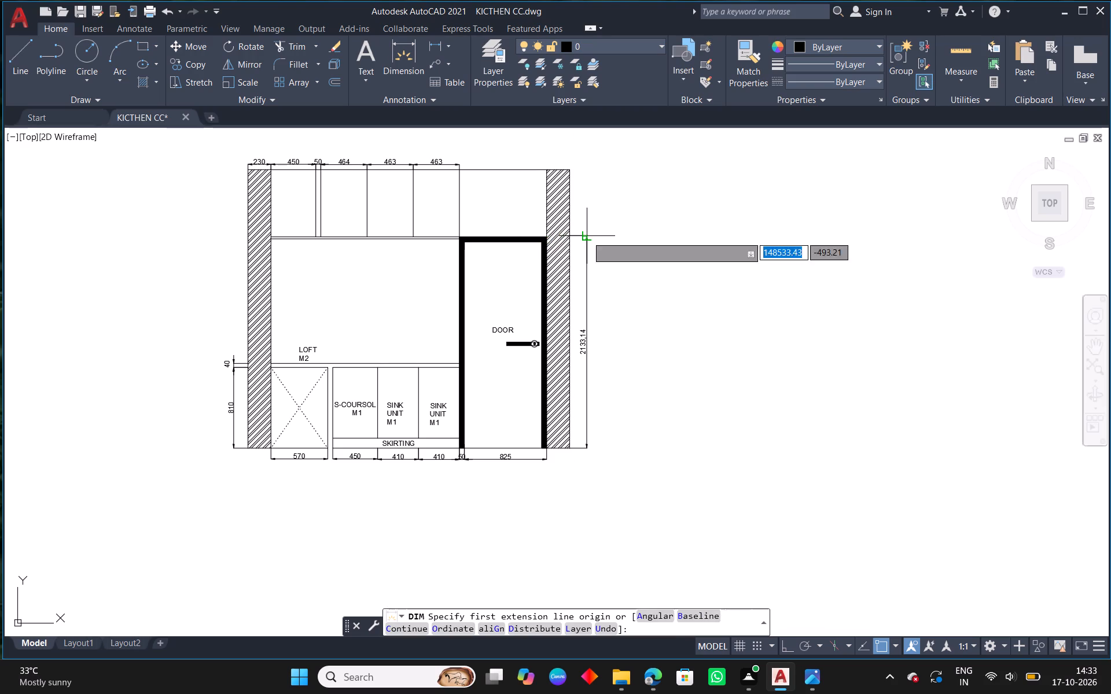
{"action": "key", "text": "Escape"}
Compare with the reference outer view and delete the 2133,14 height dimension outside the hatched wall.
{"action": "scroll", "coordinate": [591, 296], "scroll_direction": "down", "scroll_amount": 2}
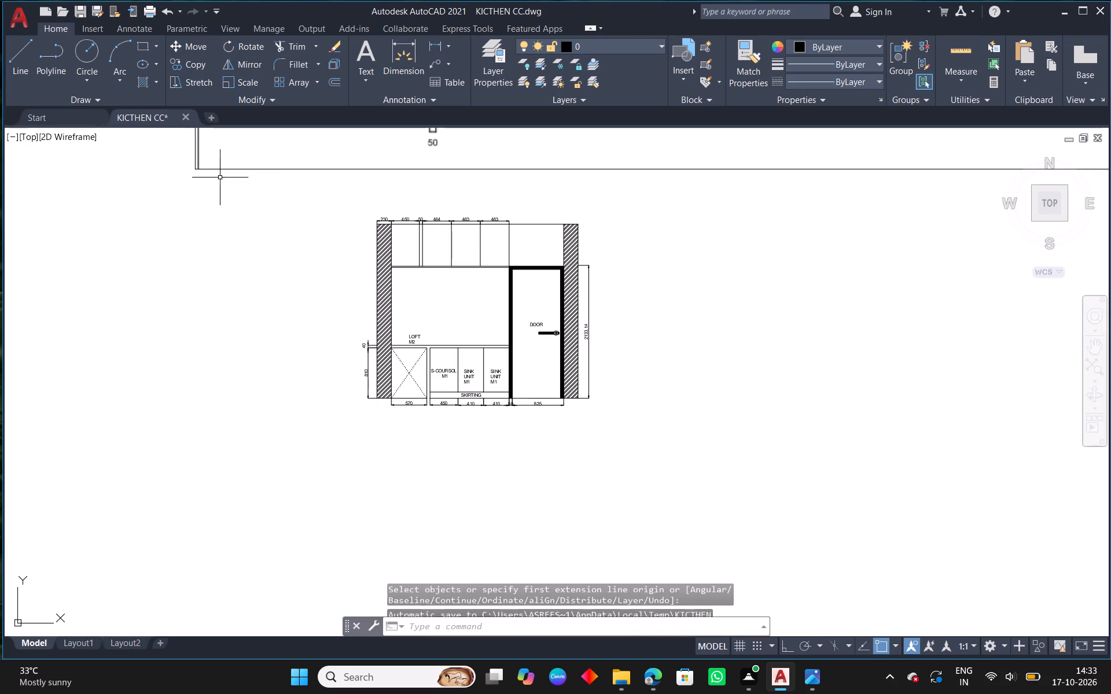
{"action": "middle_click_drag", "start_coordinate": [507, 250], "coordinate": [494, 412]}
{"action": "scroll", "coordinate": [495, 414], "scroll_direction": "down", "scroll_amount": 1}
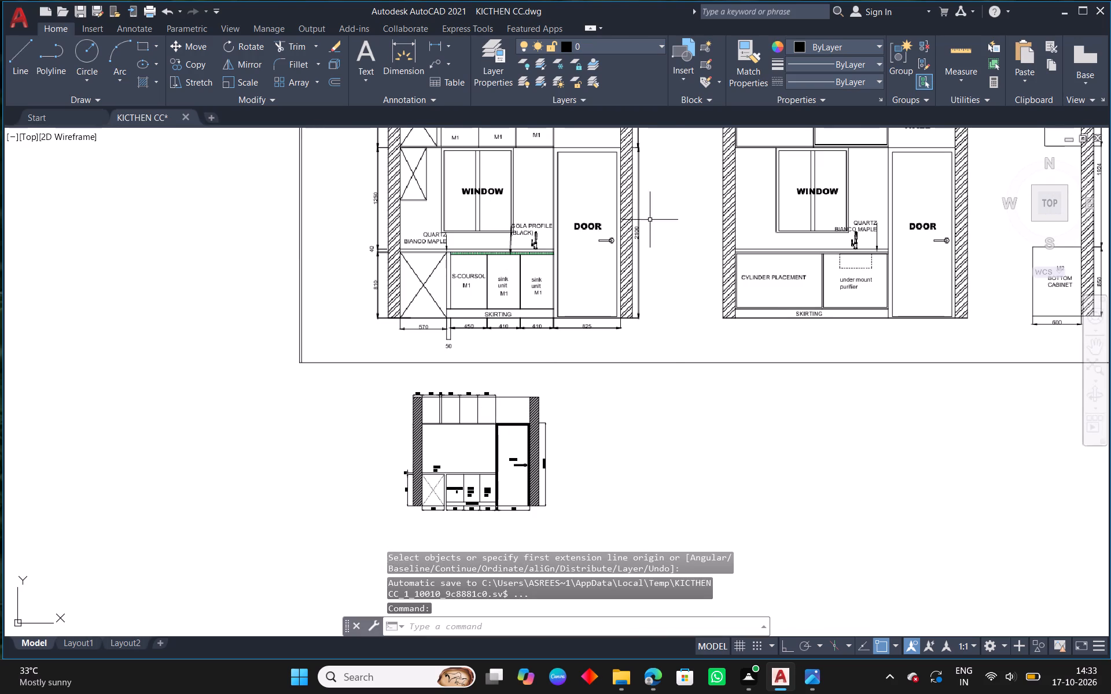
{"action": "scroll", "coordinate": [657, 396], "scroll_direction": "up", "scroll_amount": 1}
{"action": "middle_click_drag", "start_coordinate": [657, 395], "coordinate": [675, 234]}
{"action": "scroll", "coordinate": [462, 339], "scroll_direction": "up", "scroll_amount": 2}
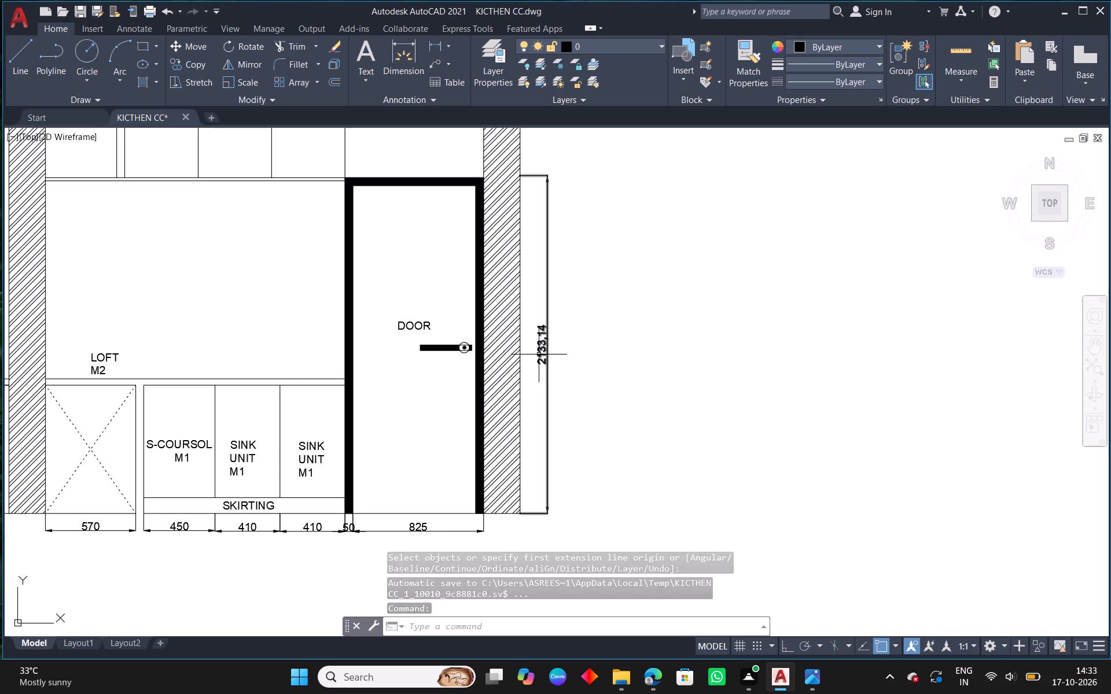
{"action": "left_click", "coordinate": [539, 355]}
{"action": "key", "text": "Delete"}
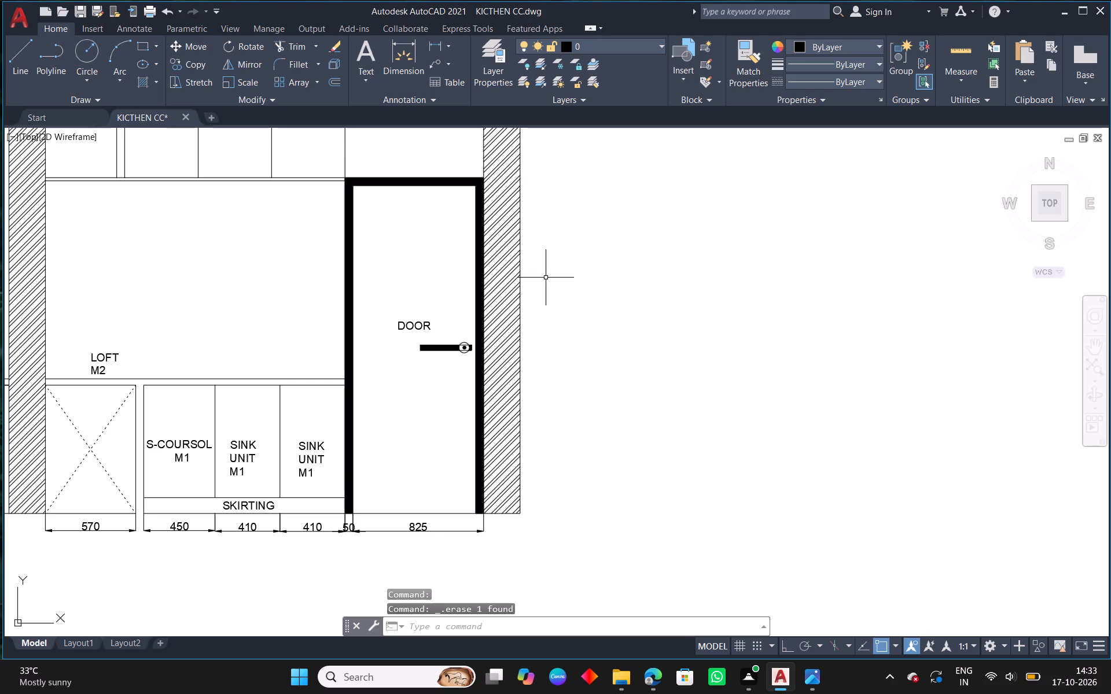
Dimension the door's height from the floor line to the top of its frame, placed outside the adjacent hatched wall.
{"action": "left_click", "coordinate": [400, 56]}
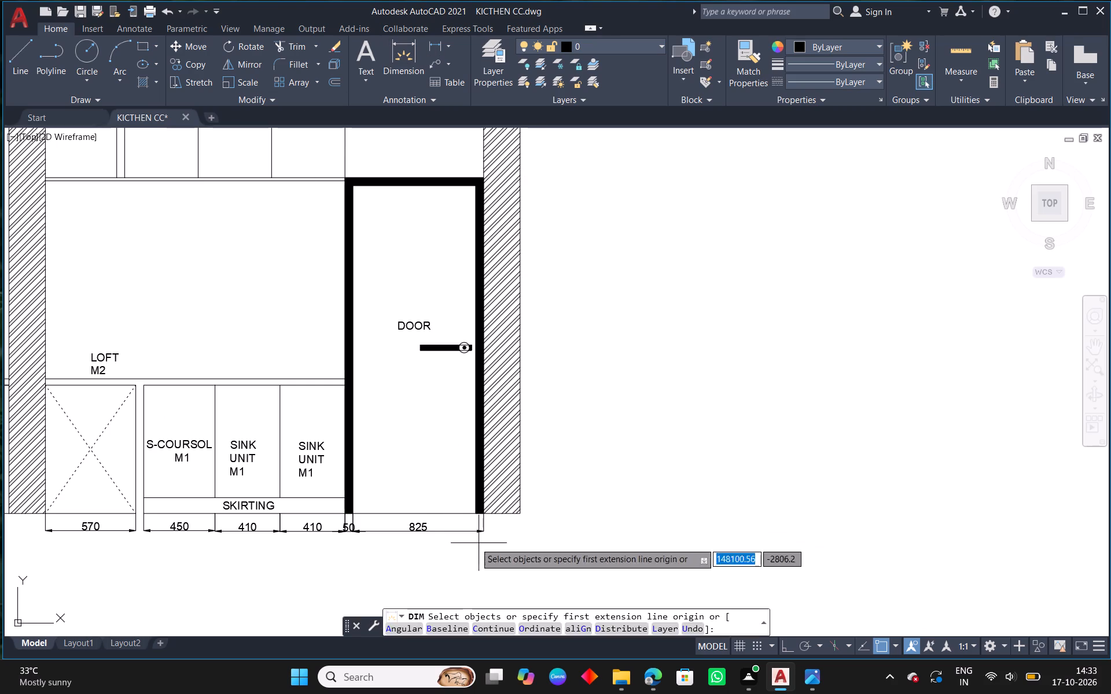
{"action": "left_click", "coordinate": [433, 514]}
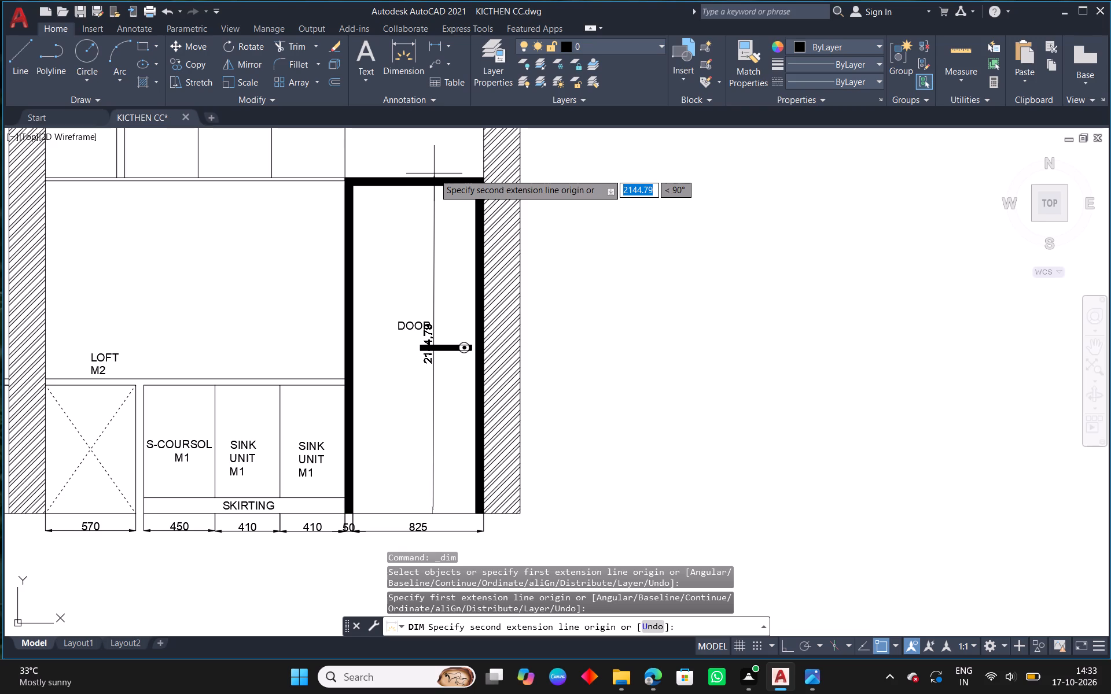
{"action": "left_click_drag", "start_coordinate": [434, 175], "coordinate": [462, 178]}
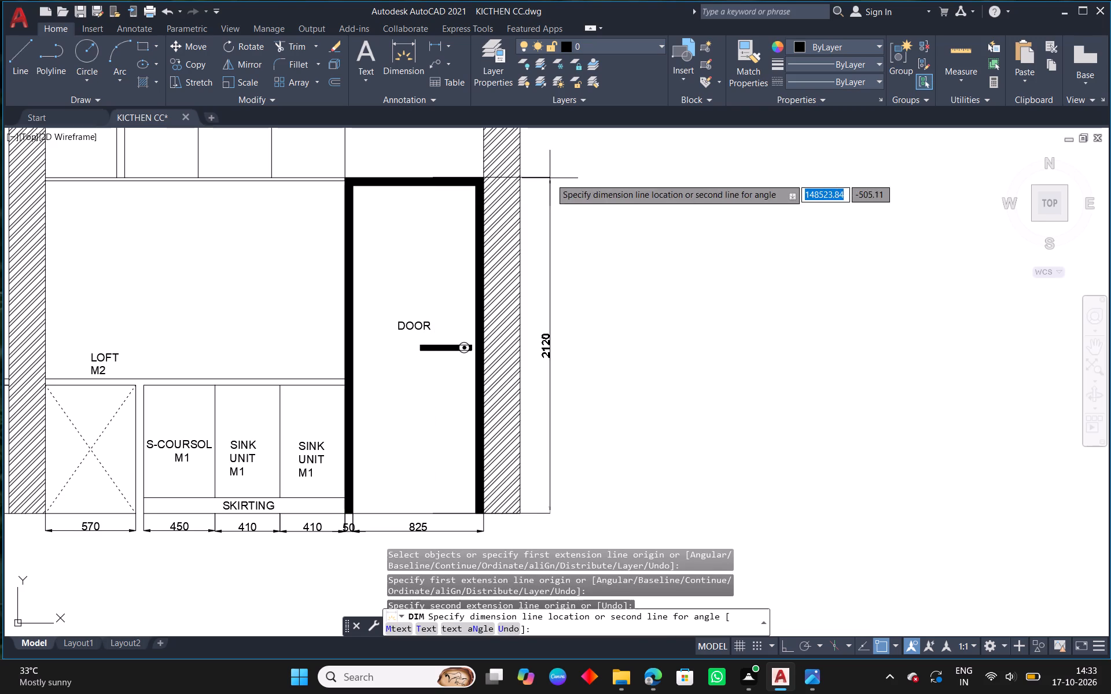
{"action": "left_click", "coordinate": [554, 176]}
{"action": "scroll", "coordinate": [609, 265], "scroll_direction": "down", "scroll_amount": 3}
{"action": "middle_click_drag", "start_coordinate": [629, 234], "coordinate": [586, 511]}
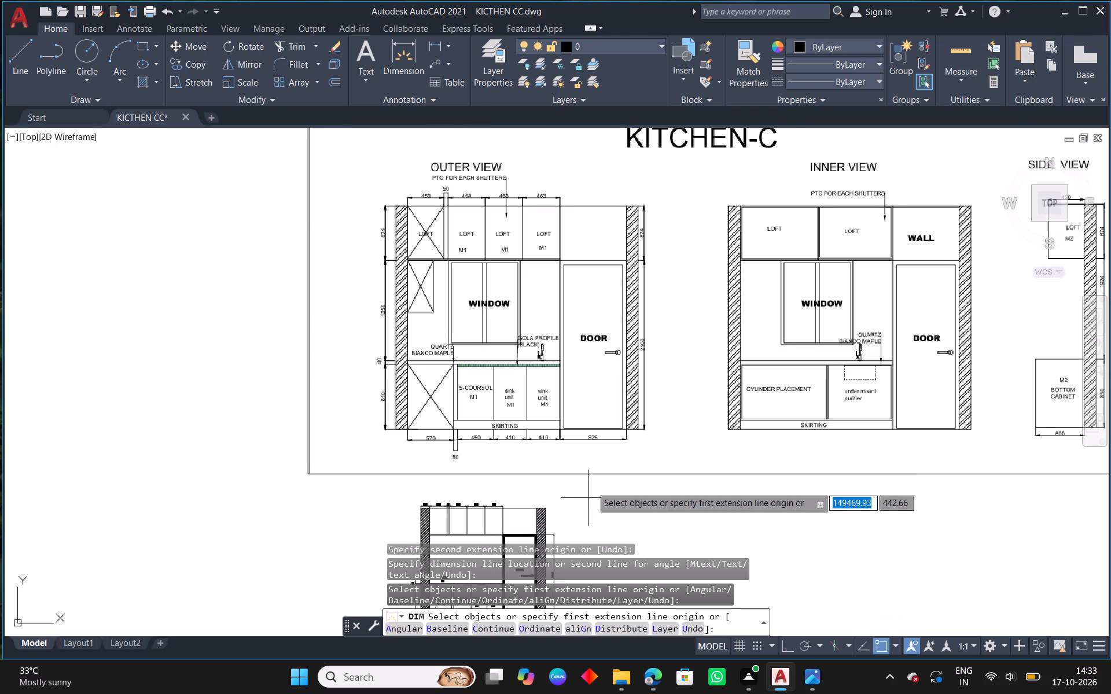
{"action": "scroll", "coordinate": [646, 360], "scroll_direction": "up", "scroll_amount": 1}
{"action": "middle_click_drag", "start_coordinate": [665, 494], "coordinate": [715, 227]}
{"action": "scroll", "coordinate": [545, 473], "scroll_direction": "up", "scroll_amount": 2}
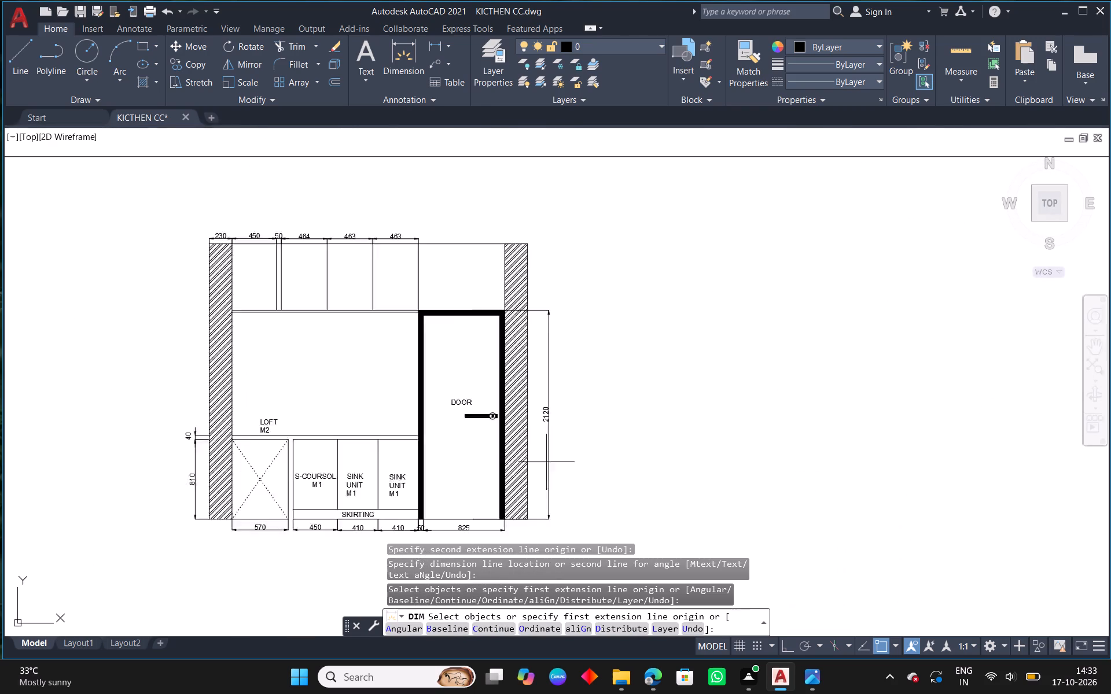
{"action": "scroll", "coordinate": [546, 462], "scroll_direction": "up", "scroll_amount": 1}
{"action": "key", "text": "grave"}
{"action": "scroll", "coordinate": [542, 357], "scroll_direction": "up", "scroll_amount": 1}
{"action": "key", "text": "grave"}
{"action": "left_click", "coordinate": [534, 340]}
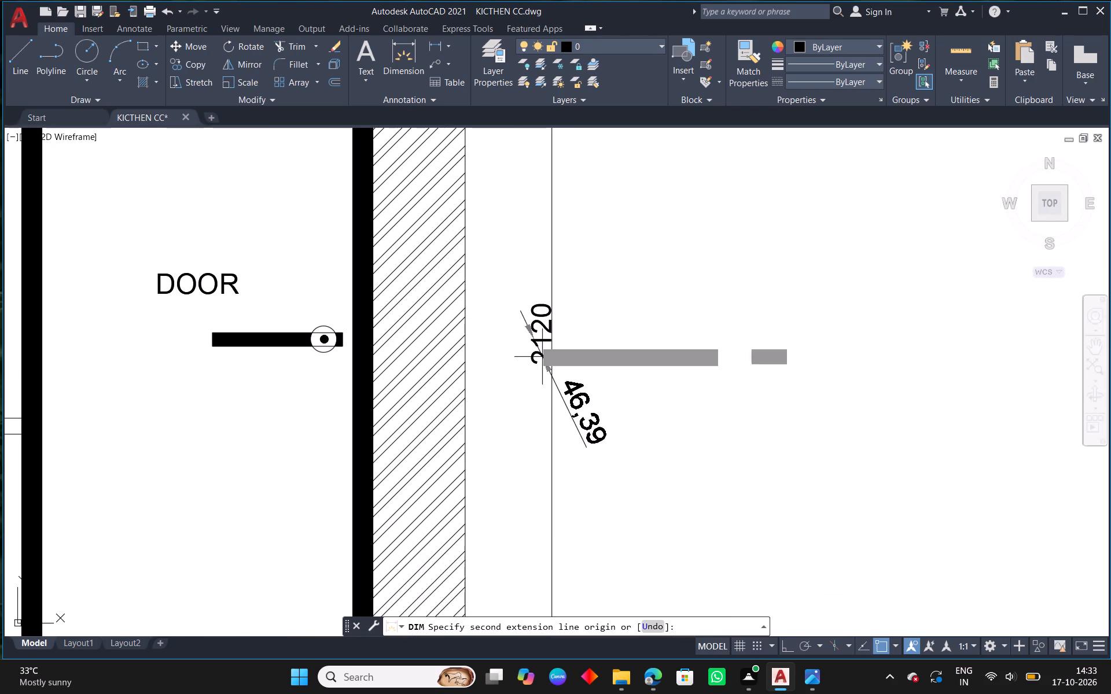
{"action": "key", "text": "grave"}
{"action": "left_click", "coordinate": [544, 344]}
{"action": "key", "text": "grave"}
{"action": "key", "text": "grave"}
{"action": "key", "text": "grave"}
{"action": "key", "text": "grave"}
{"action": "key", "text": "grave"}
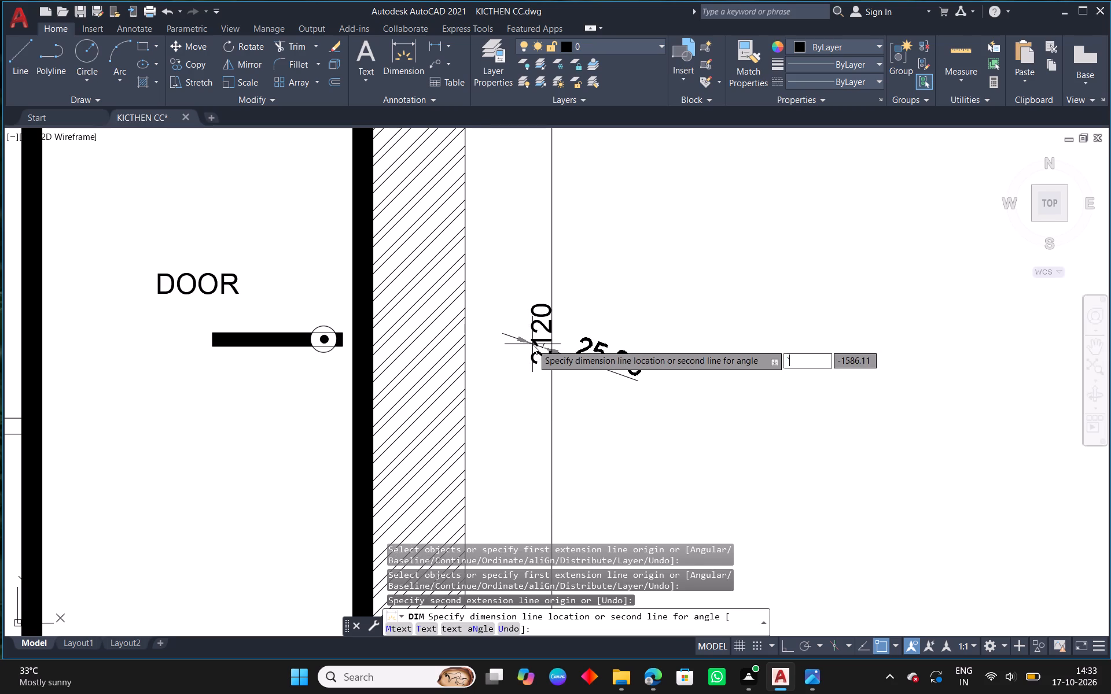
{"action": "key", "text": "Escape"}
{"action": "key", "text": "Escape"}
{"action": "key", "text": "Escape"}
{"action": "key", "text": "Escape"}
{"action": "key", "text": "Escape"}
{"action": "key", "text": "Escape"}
Move the door height dimension closer to the hatched wall beside the door.
{"action": "left_click", "coordinate": [540, 342]}
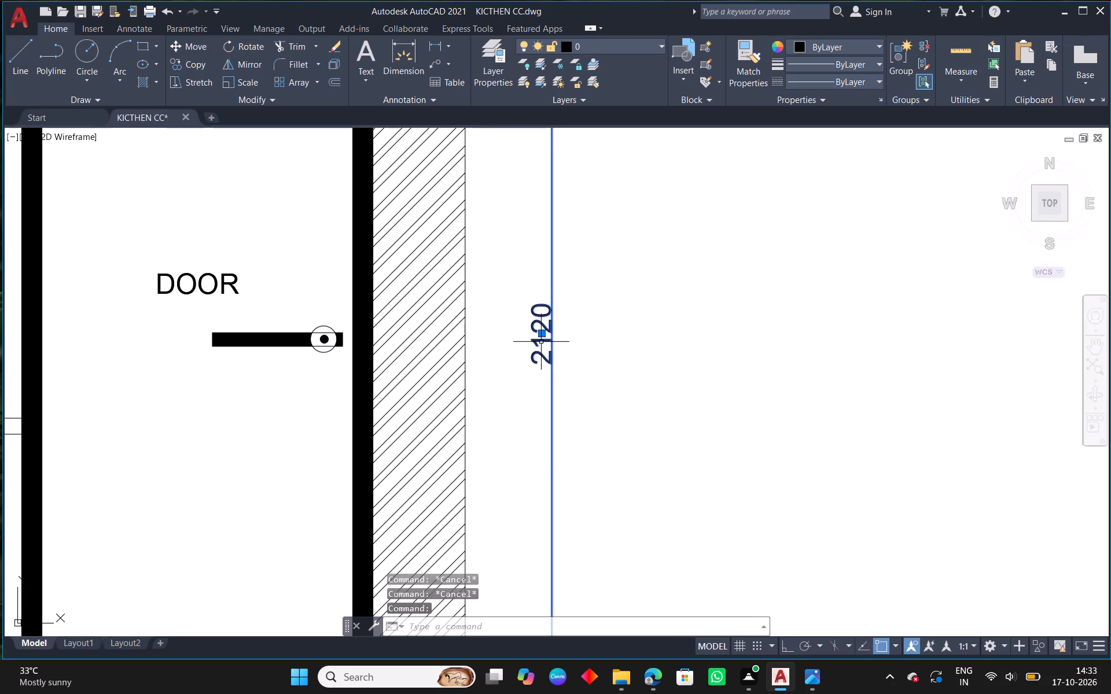
{"action": "left_click", "coordinate": [543, 337]}
{"action": "left_click", "coordinate": [510, 335]}
{"action": "key", "text": "Escape"}
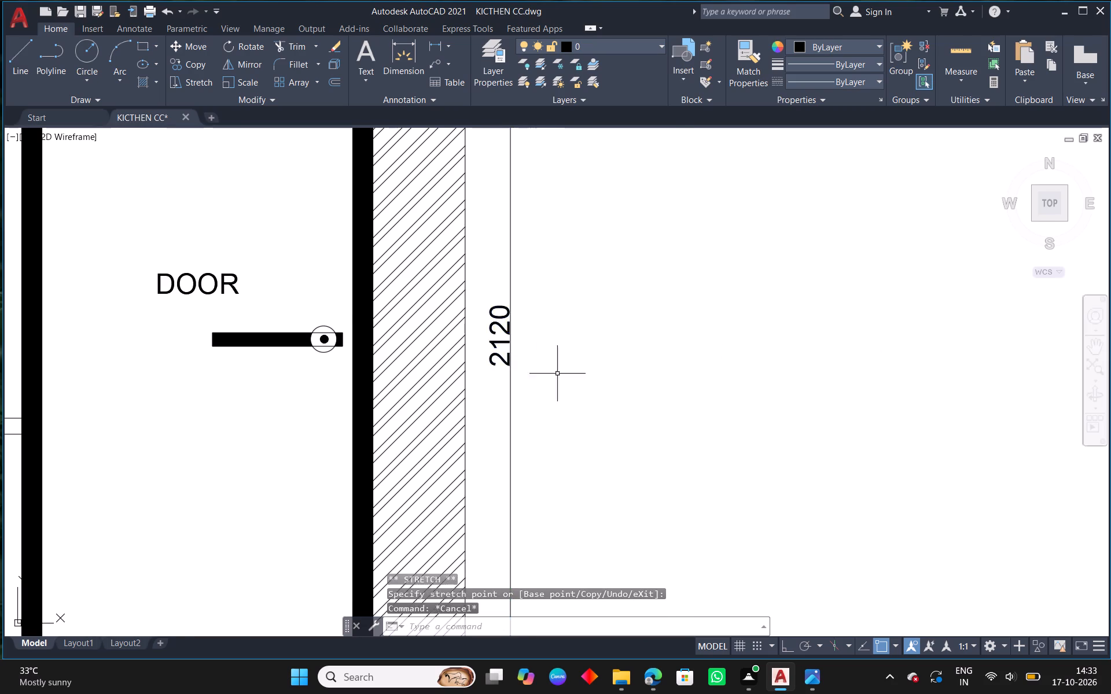
Dimension the height from the door frame's top to the elevation's top line, in line with the door height dimension.
{"action": "scroll", "coordinate": [565, 383], "scroll_direction": "down", "scroll_amount": 4}
{"action": "middle_click_drag", "start_coordinate": [591, 354], "coordinate": [489, 643]}
{"action": "scroll", "coordinate": [489, 643], "scroll_direction": "down", "scroll_amount": 1}
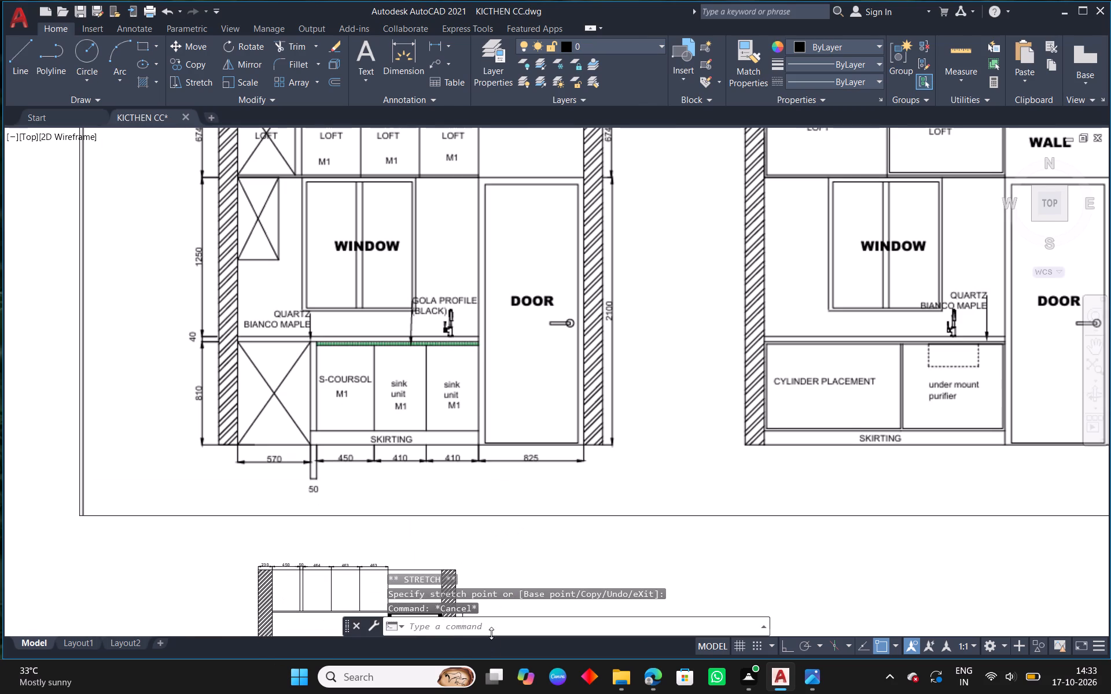
{"action": "scroll", "coordinate": [498, 621], "scroll_direction": "down", "scroll_amount": 1}
{"action": "scroll", "coordinate": [547, 508], "scroll_direction": "down", "scroll_amount": 1}
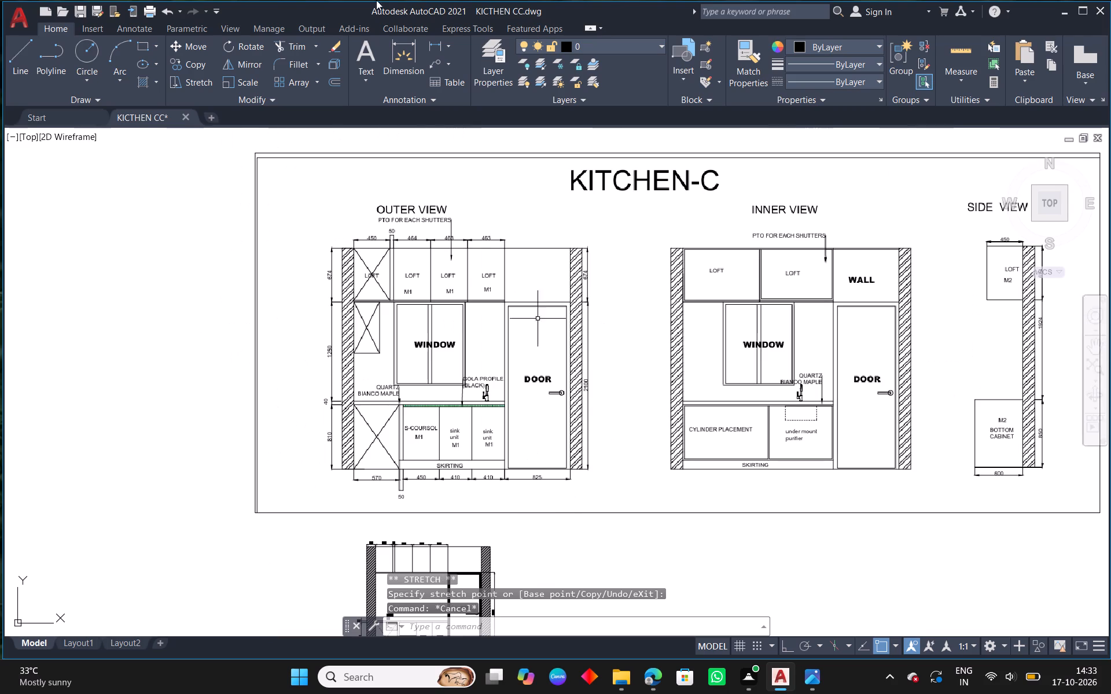
{"action": "left_click", "coordinate": [392, 55]}
{"action": "middle_click_drag", "start_coordinate": [580, 437], "coordinate": [568, 222]}
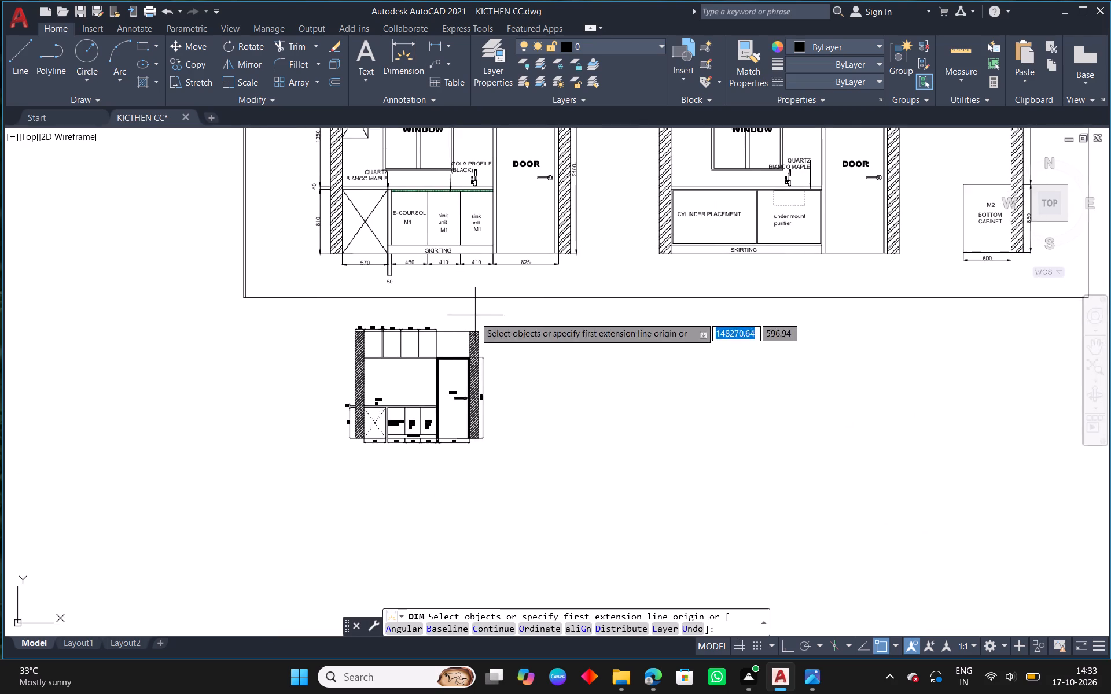
{"action": "scroll", "coordinate": [473, 332], "scroll_direction": "up", "scroll_amount": 2}
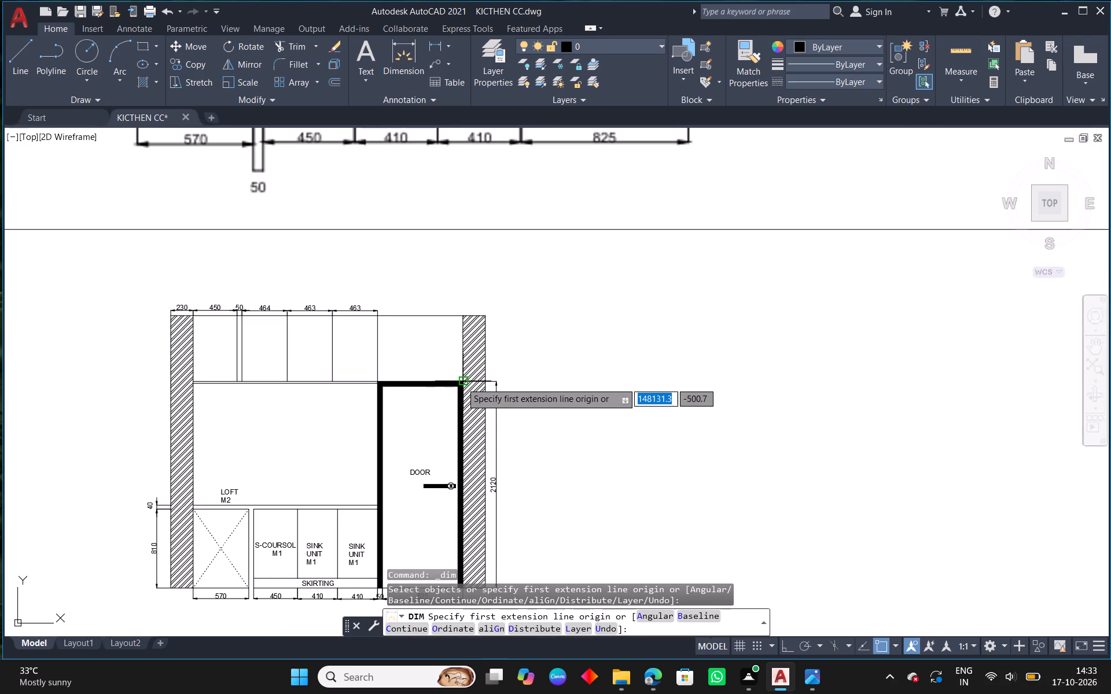
{"action": "left_click", "coordinate": [461, 382]}
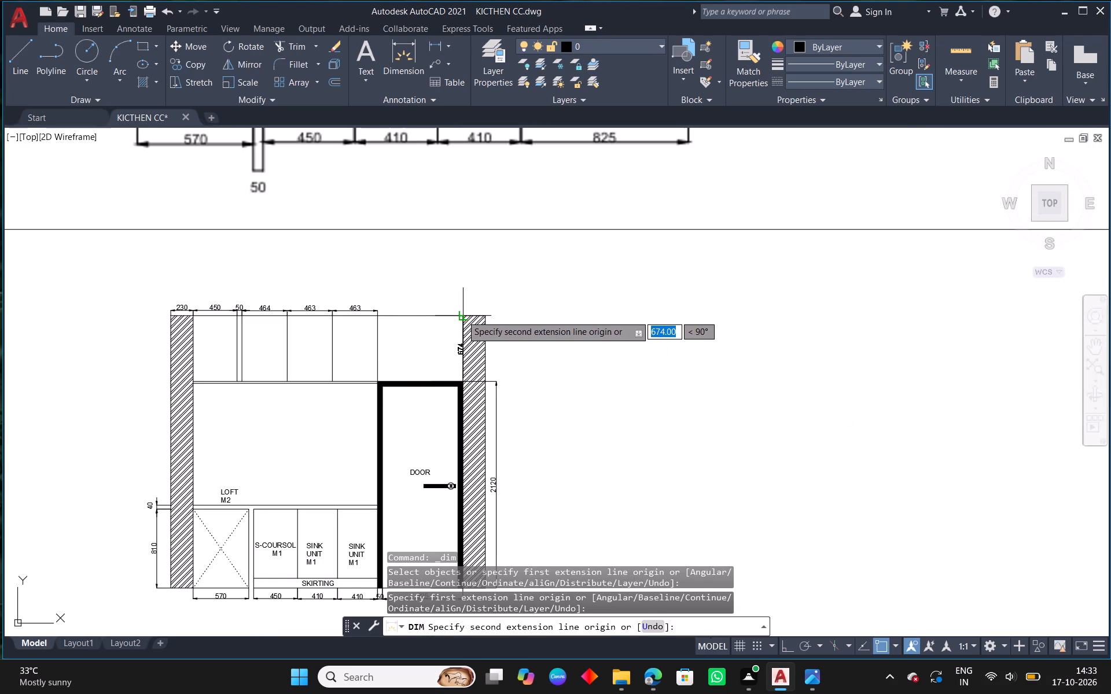
{"action": "left_click", "coordinate": [462, 315]}
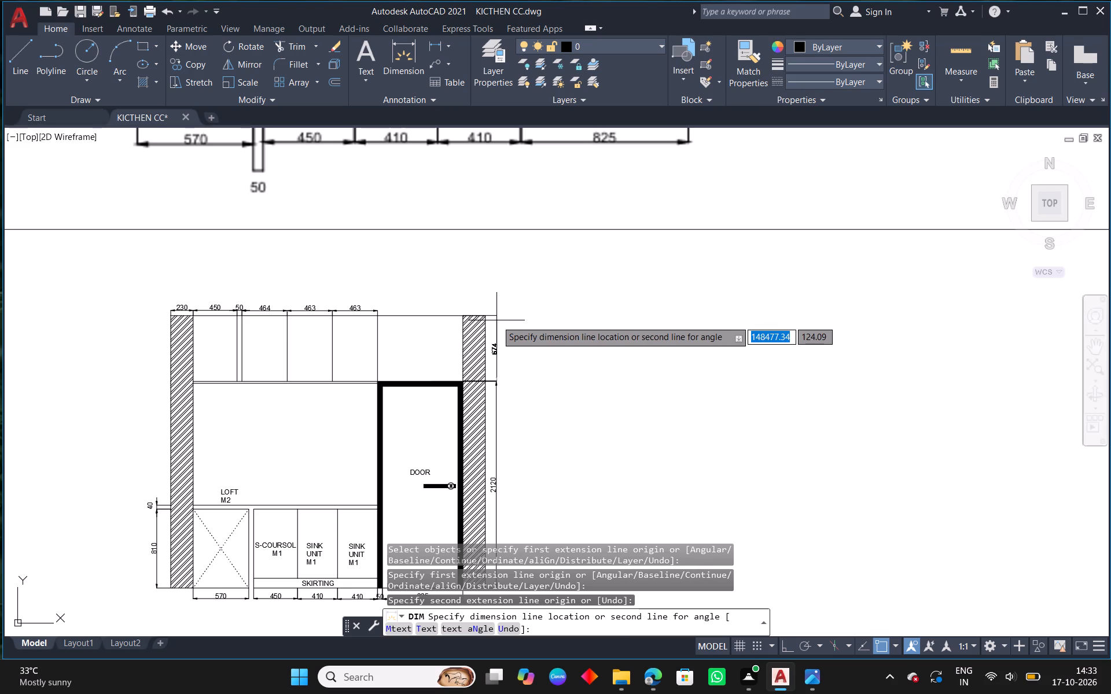
{"action": "left_click", "coordinate": [496, 320]}
{"action": "right_click", "coordinate": [496, 320]}
{"action": "left_click", "coordinate": [536, 328]}
Dimension the width above the door from the last loft shutter to the hatched wall, level with the 463 dimensions.
{"action": "scroll", "coordinate": [481, 358], "scroll_direction": "up", "scroll_amount": 2}
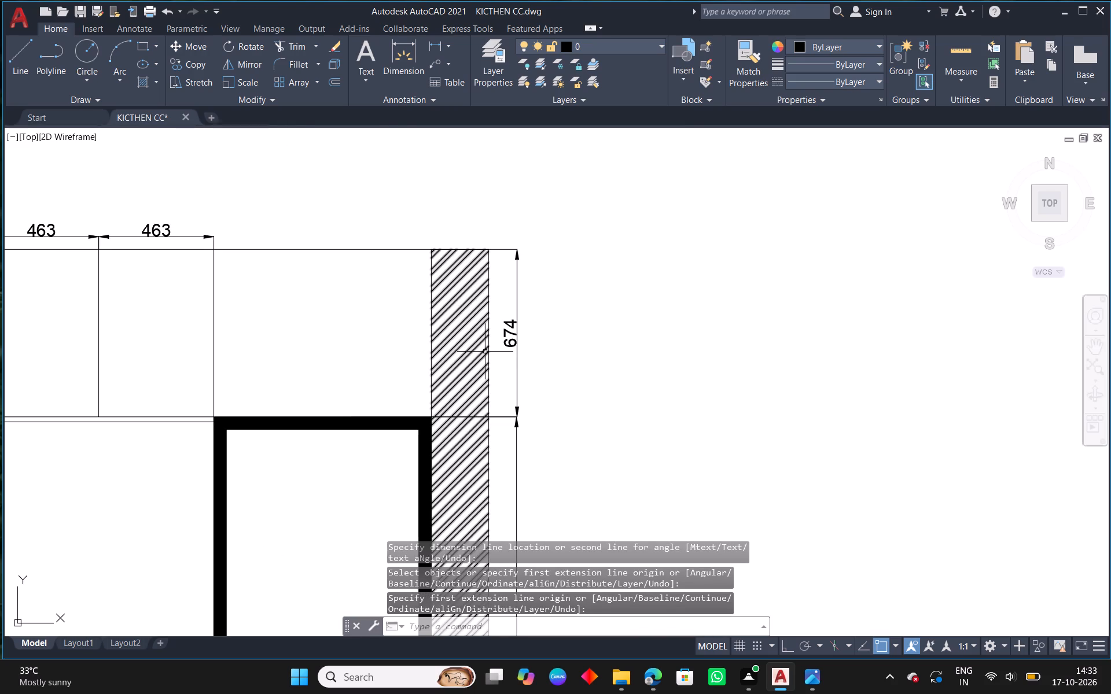
{"action": "scroll", "coordinate": [485, 352], "scroll_direction": "down", "scroll_amount": 3}
{"action": "middle_click_drag", "start_coordinate": [474, 188], "coordinate": [434, 466]}
{"action": "scroll", "coordinate": [427, 462], "scroll_direction": "down", "scroll_amount": 2}
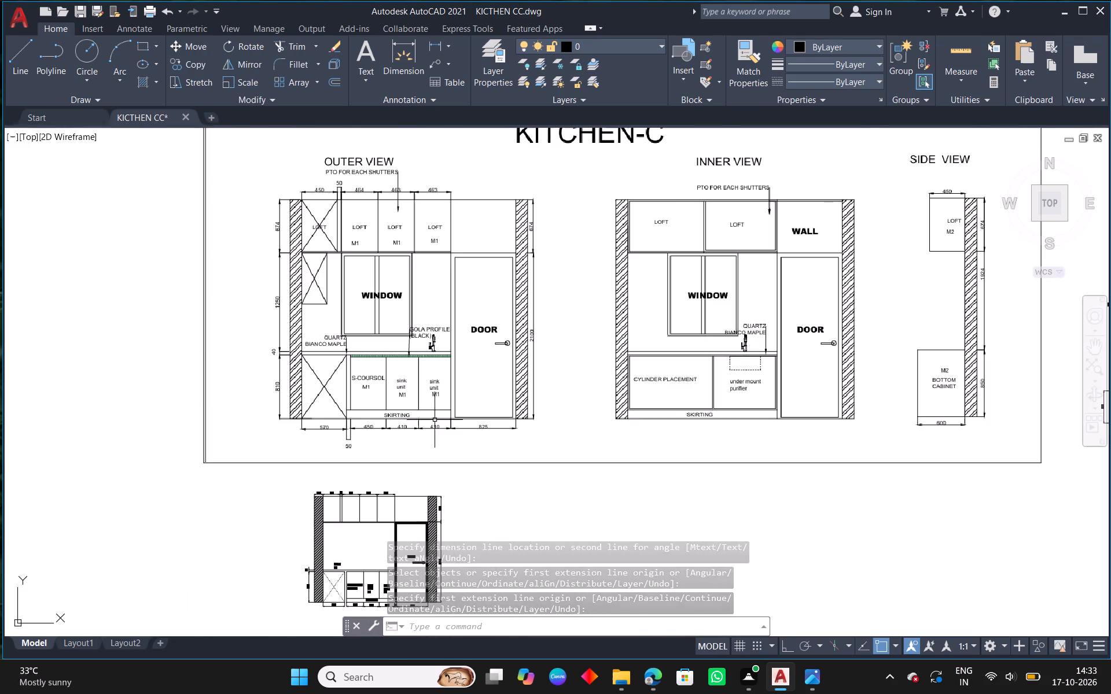
{"action": "middle_click_drag", "start_coordinate": [425, 490], "coordinate": [512, 303]}
{"action": "scroll", "coordinate": [470, 316], "scroll_direction": "up", "scroll_amount": 4}
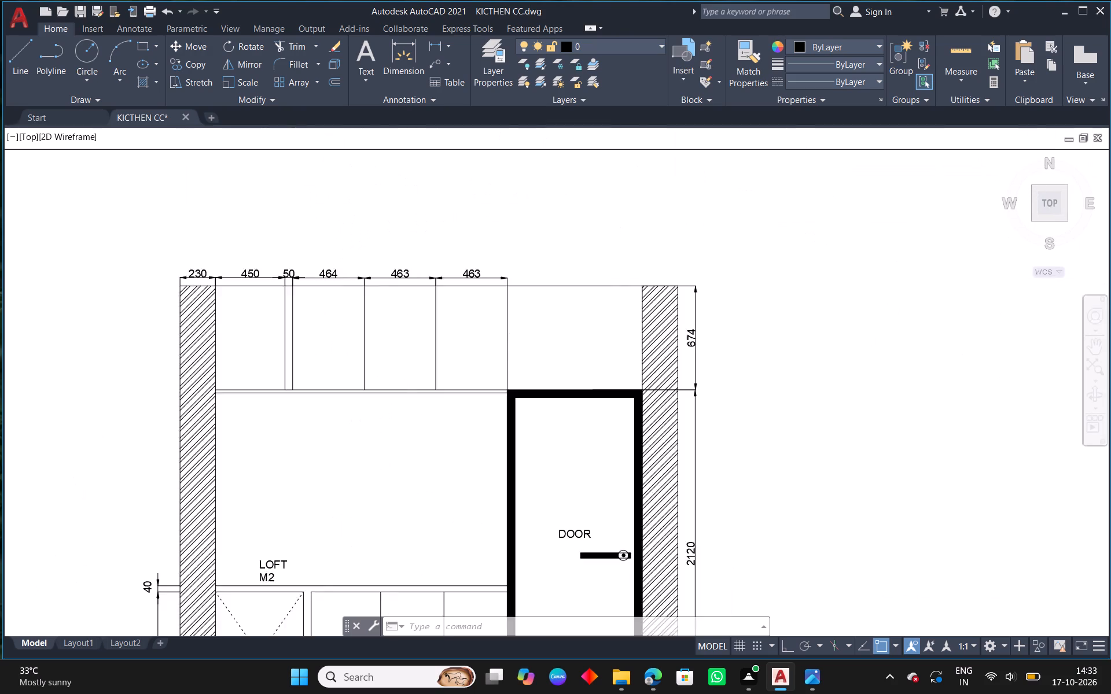
{"action": "middle_click_drag", "start_coordinate": [615, 267], "coordinate": [446, 284]}
{"action": "right_click", "coordinate": [407, 232]}
{"action": "left_click", "coordinate": [470, 237]}
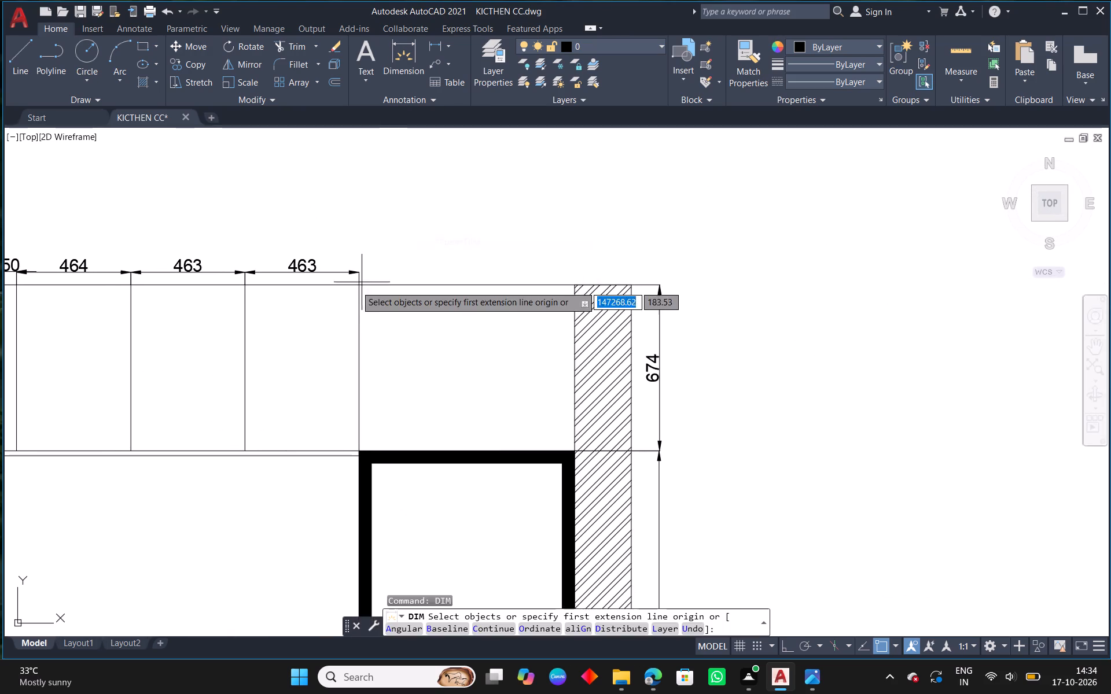
{"action": "scroll", "coordinate": [352, 289], "scroll_direction": "up", "scroll_amount": 1}
{"action": "left_click", "coordinate": [364, 281]}
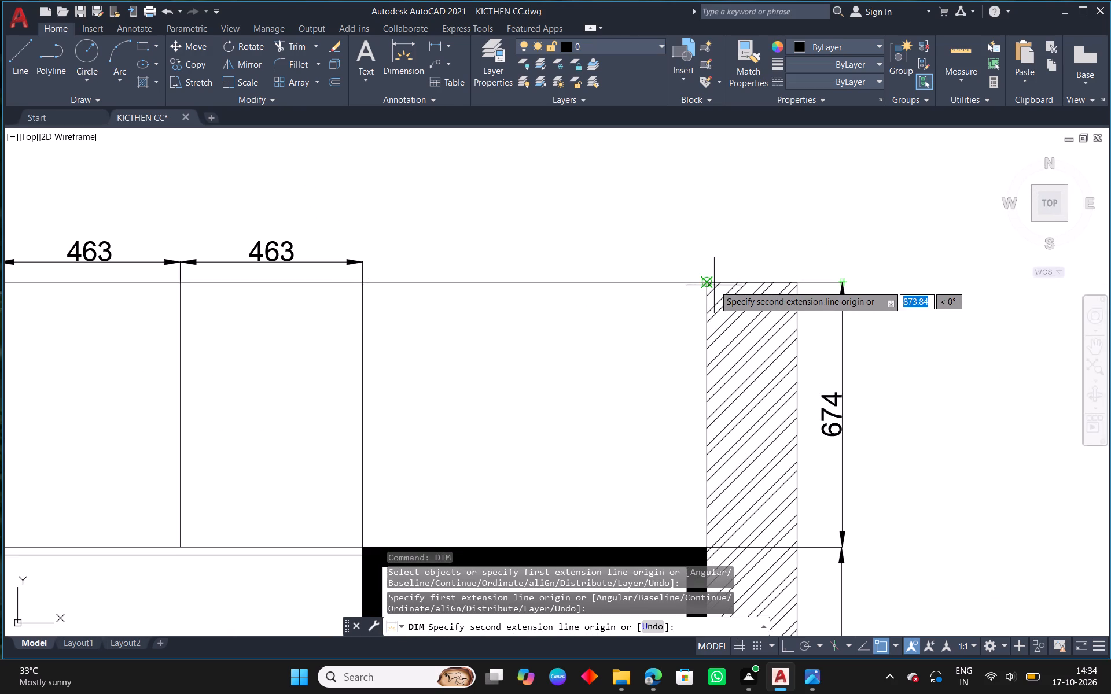
{"action": "scroll", "coordinate": [709, 285], "scroll_direction": "up", "scroll_amount": 3}
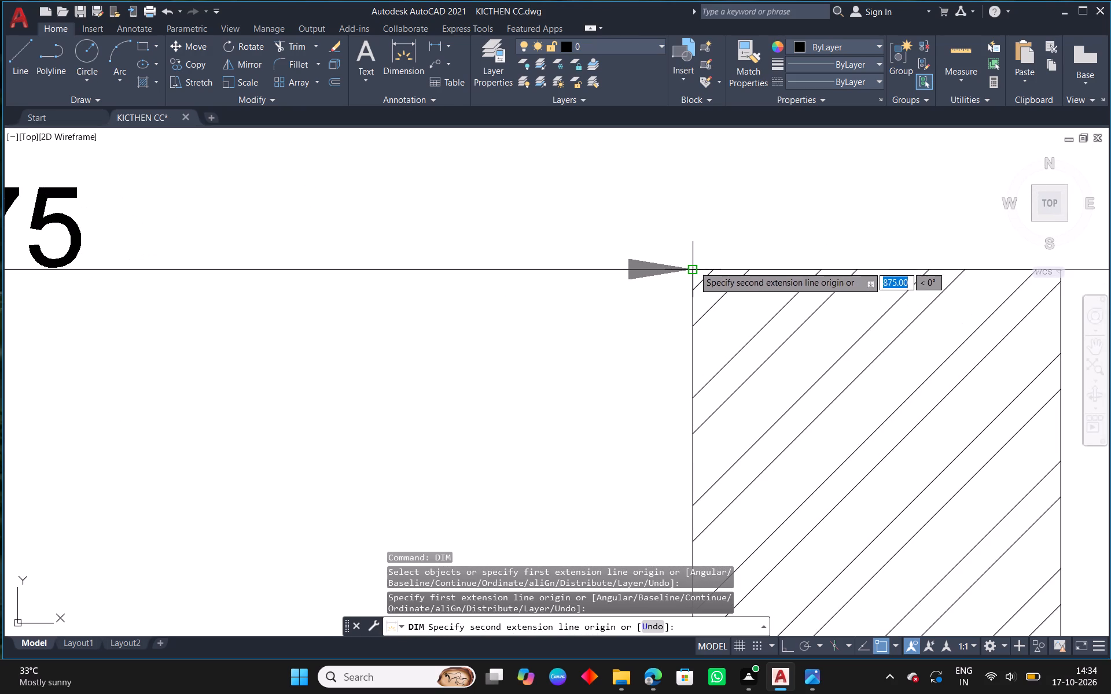
{"action": "left_click", "coordinate": [692, 266]}
{"action": "scroll", "coordinate": [681, 207], "scroll_direction": "down", "scroll_amount": 2}
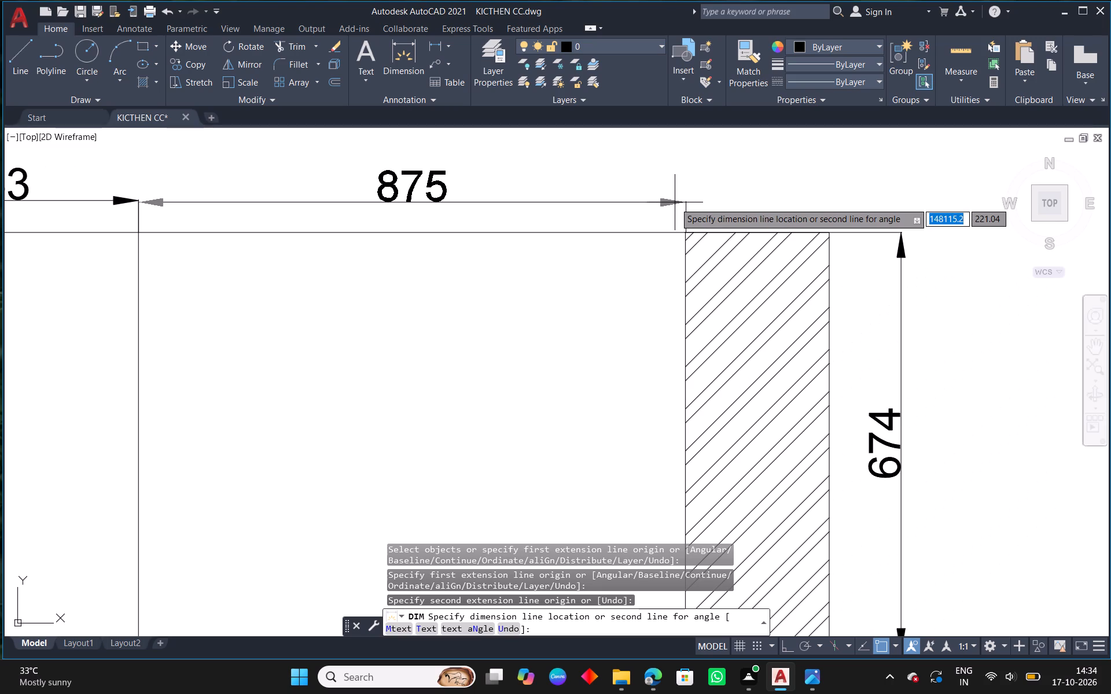
{"action": "left_click", "coordinate": [675, 201]}
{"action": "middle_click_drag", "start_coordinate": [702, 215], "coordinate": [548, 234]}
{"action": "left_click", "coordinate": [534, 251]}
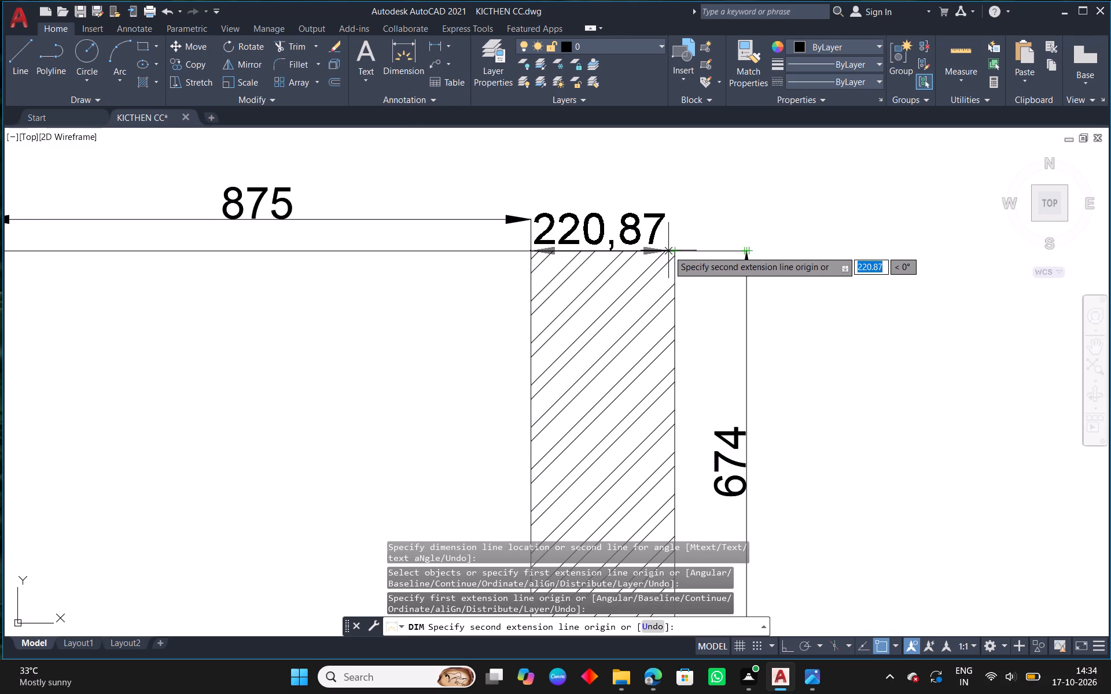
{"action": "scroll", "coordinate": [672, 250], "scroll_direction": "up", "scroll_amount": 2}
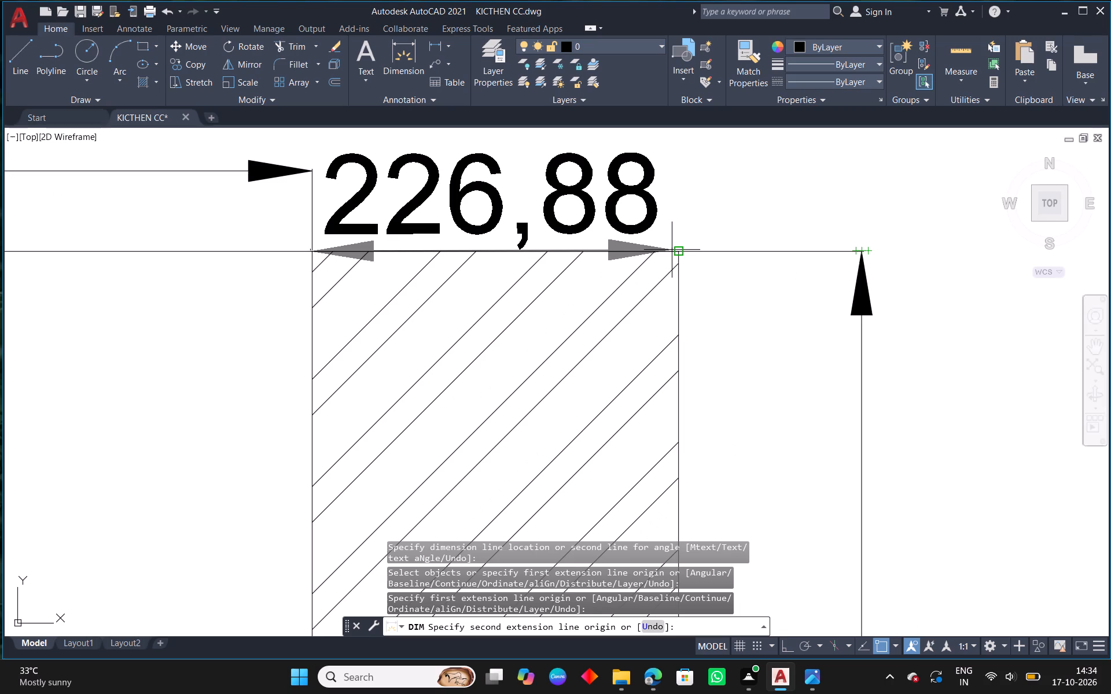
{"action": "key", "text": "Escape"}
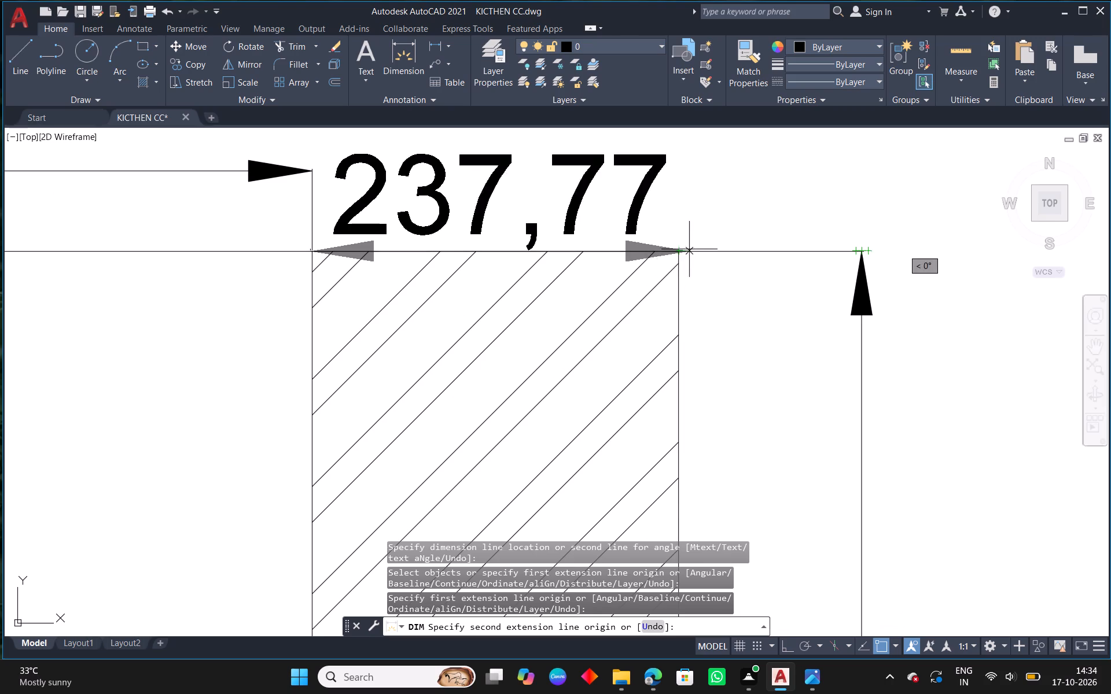
Dimension the top width of the hatched wall beside the door, level with the 875 dimension.
{"action": "left_click", "coordinate": [414, 62]}
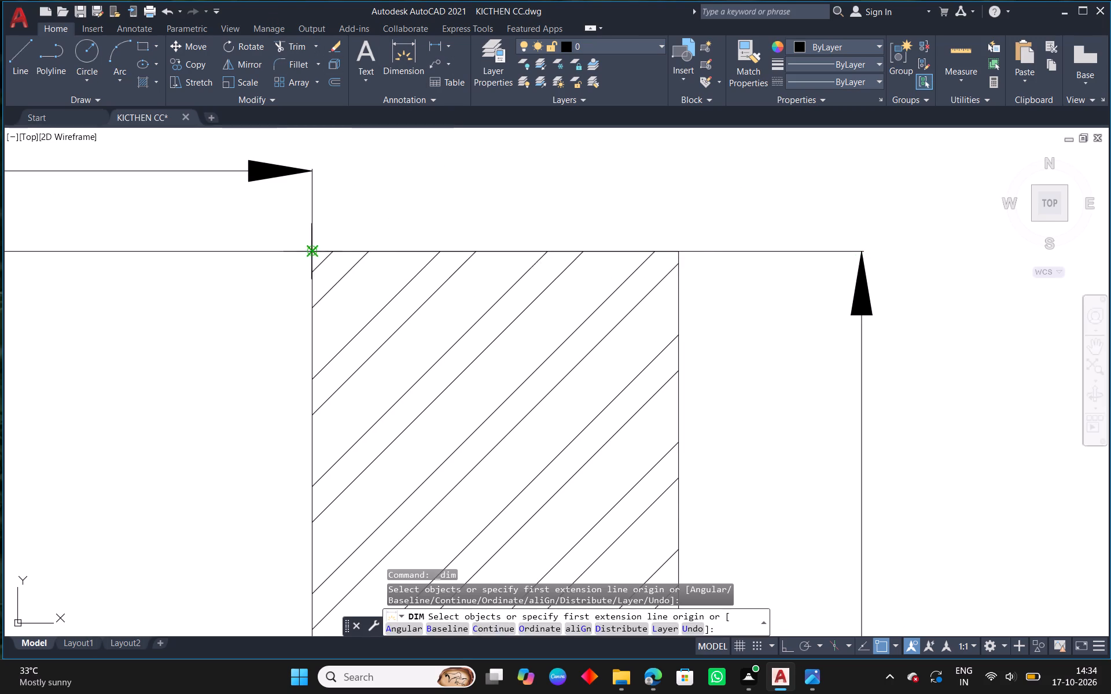
{"action": "scroll", "coordinate": [308, 249], "scroll_direction": "up", "scroll_amount": 5}
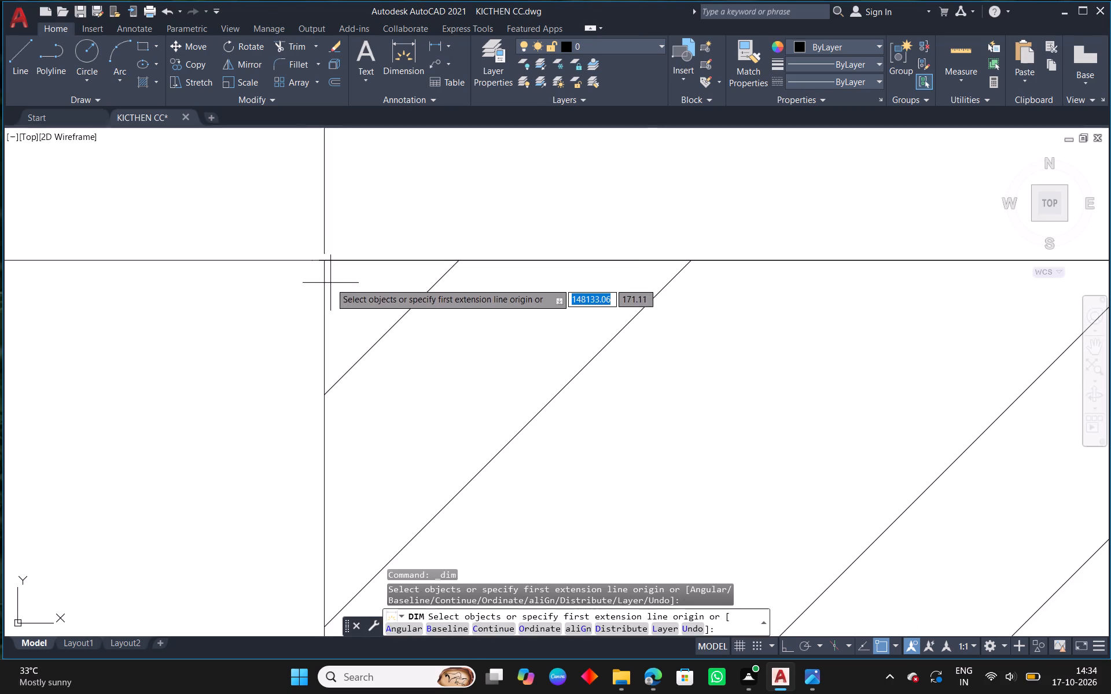
{"action": "scroll", "coordinate": [324, 255], "scroll_direction": "up", "scroll_amount": 6}
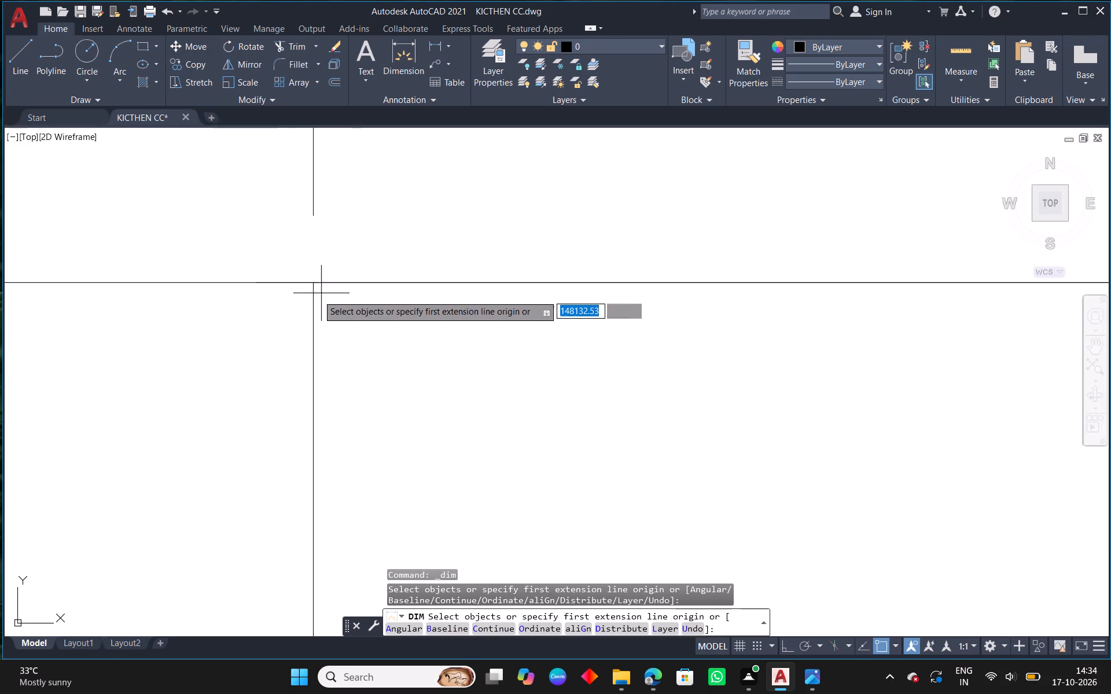
{"action": "left_click", "coordinate": [312, 282]}
{"action": "scroll", "coordinate": [417, 294], "scroll_direction": "down", "scroll_amount": 4}
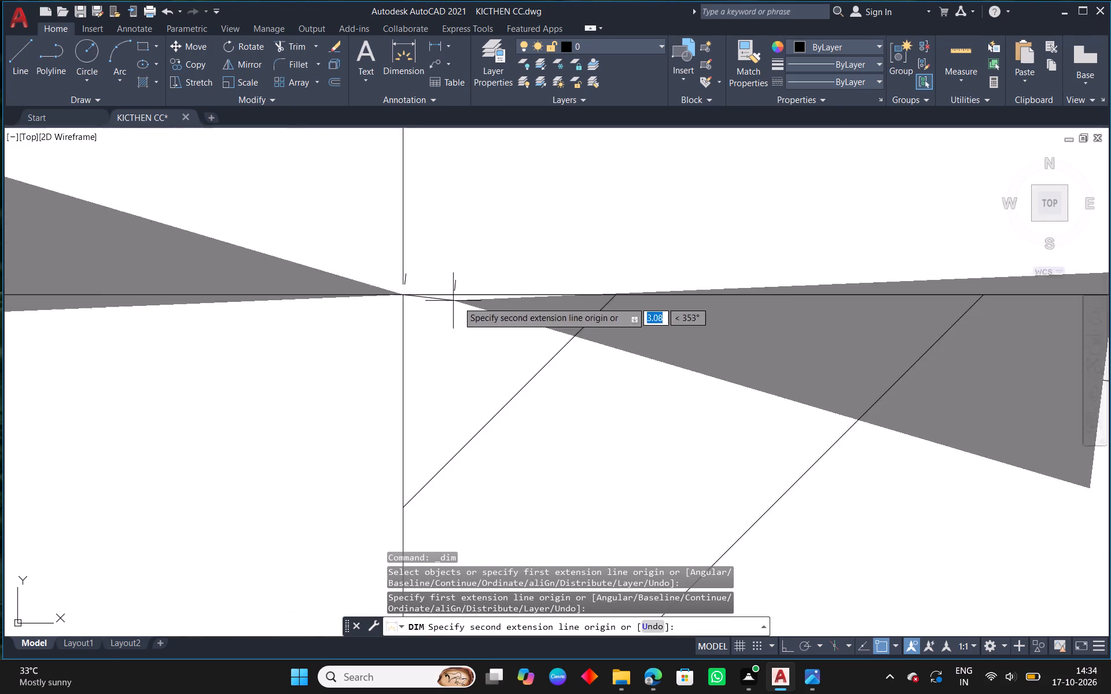
{"action": "scroll", "coordinate": [458, 301], "scroll_direction": "down", "scroll_amount": 7}
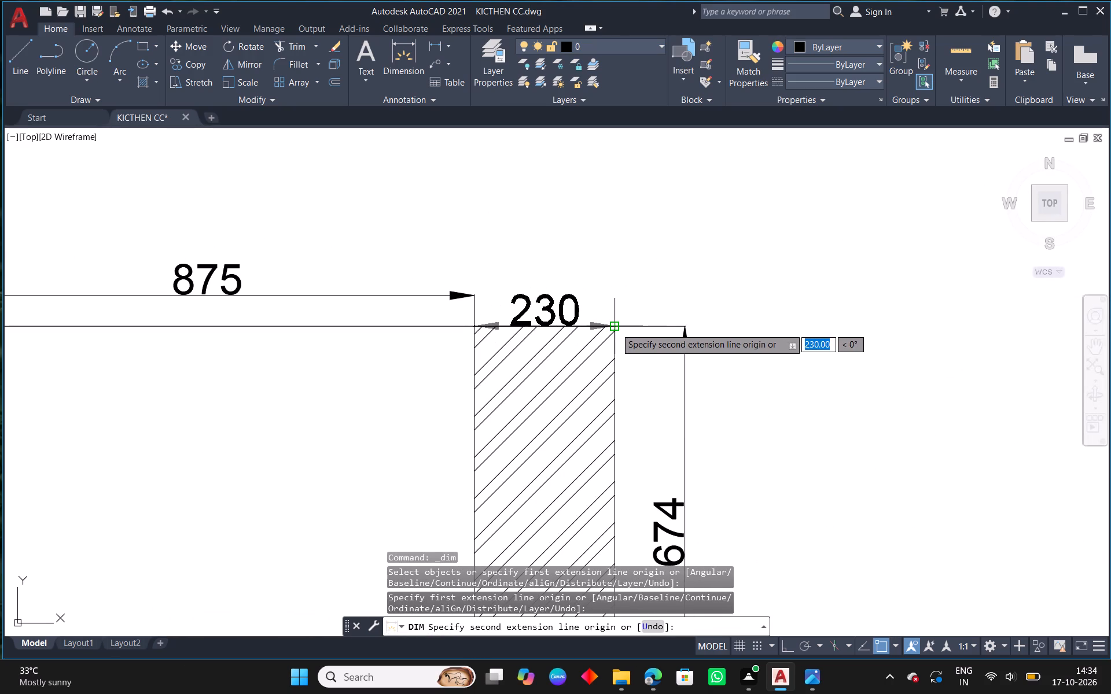
{"action": "left_click", "coordinate": [616, 328]}
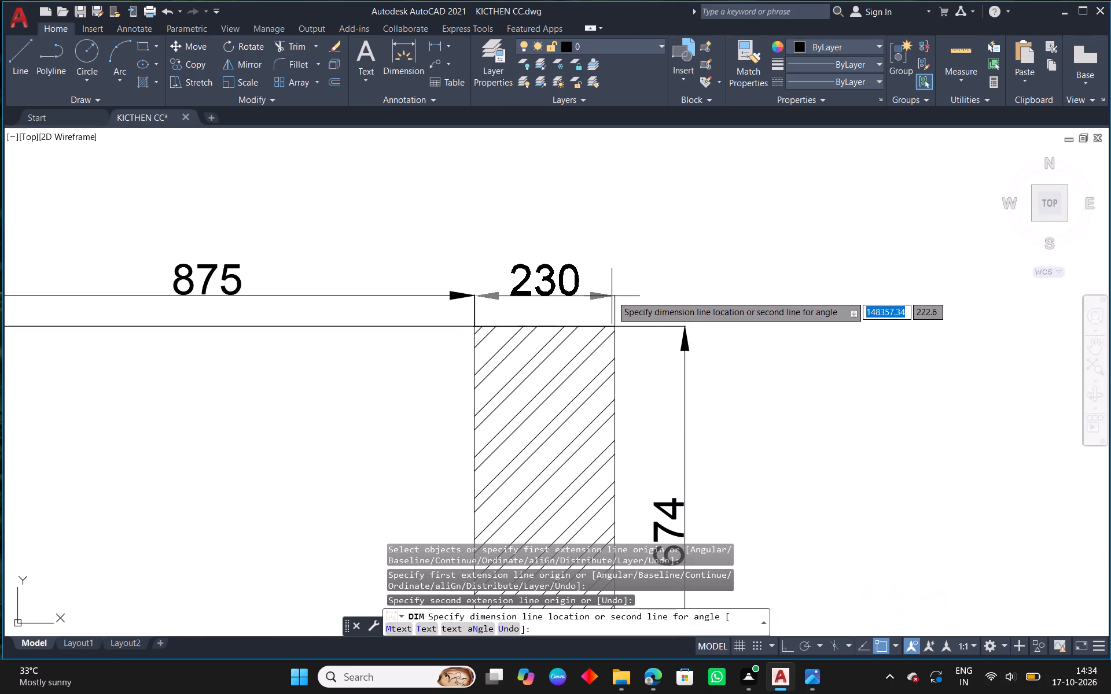
{"action": "left_click", "coordinate": [612, 296]}
{"action": "key", "text": "Escape"}
Copy the LOFT M2 label from above the countertop to the reference drawing, beside its QUARTZ BIANCO MAPLE note.
{"action": "scroll", "coordinate": [578, 306], "scroll_direction": "down", "scroll_amount": 7}
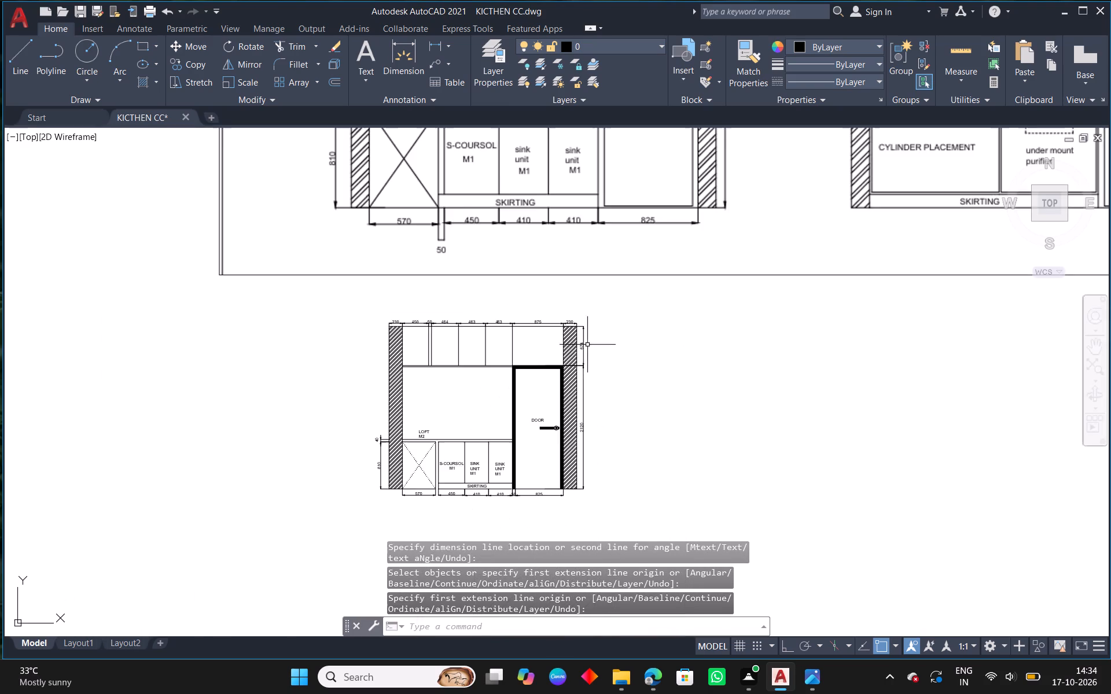
{"action": "middle_click_drag", "start_coordinate": [644, 408], "coordinate": [666, 312]}
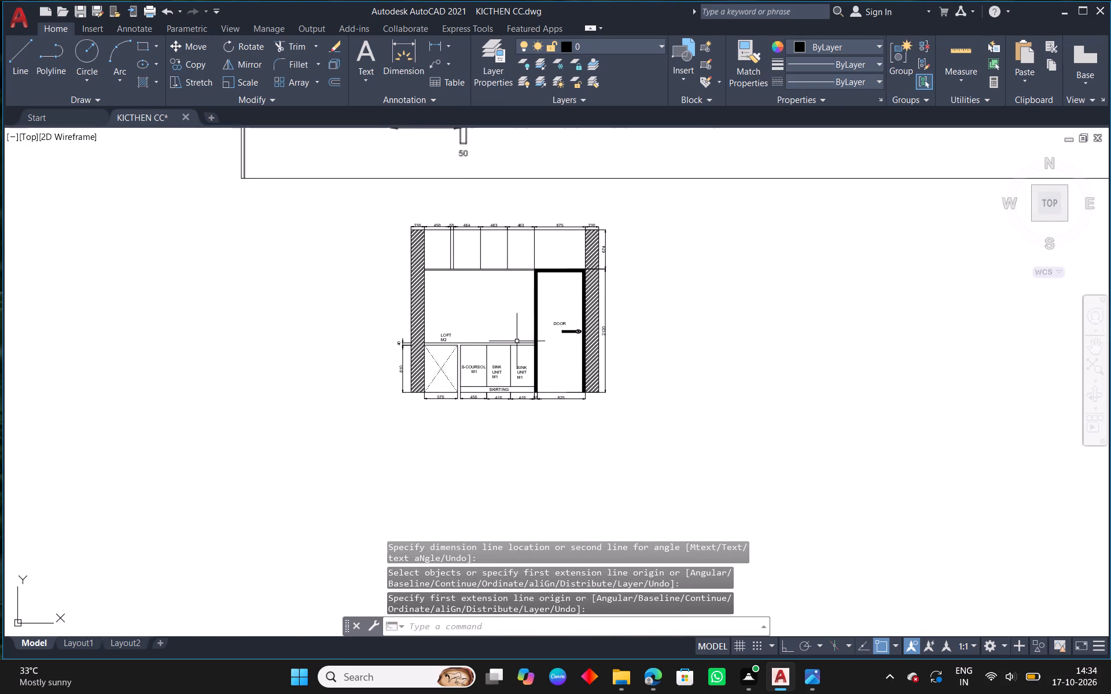
{"action": "scroll", "coordinate": [470, 350], "scroll_direction": "down", "scroll_amount": 2}
{"action": "scroll", "coordinate": [440, 213], "scroll_direction": "up", "scroll_amount": 2}
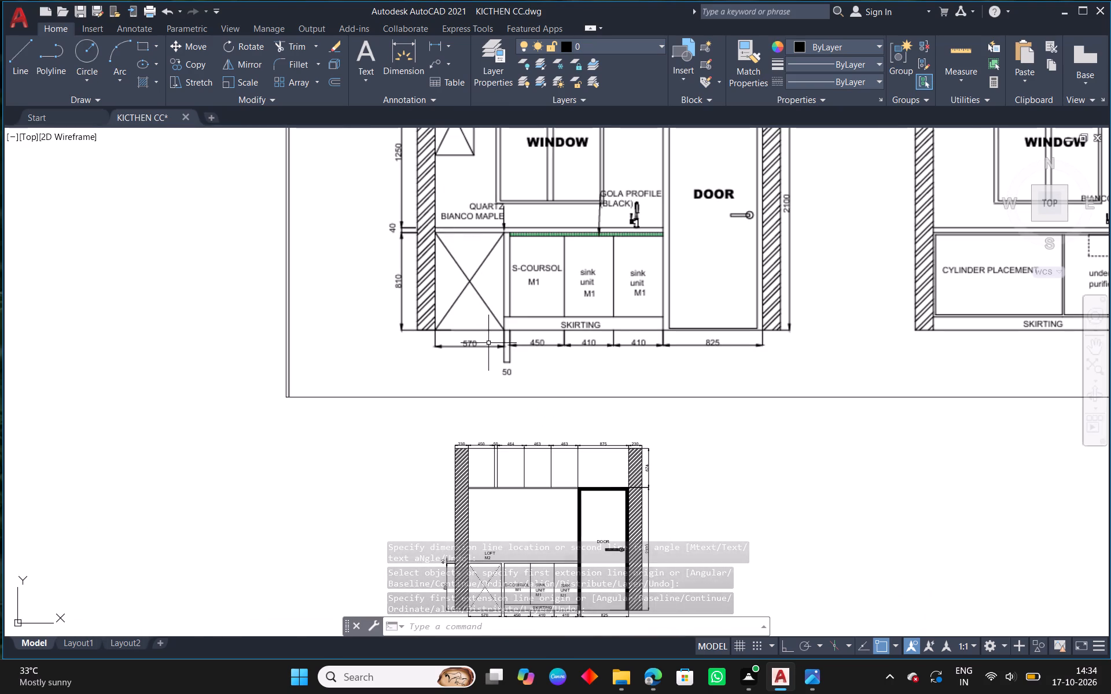
{"action": "left_click", "coordinate": [485, 553]}
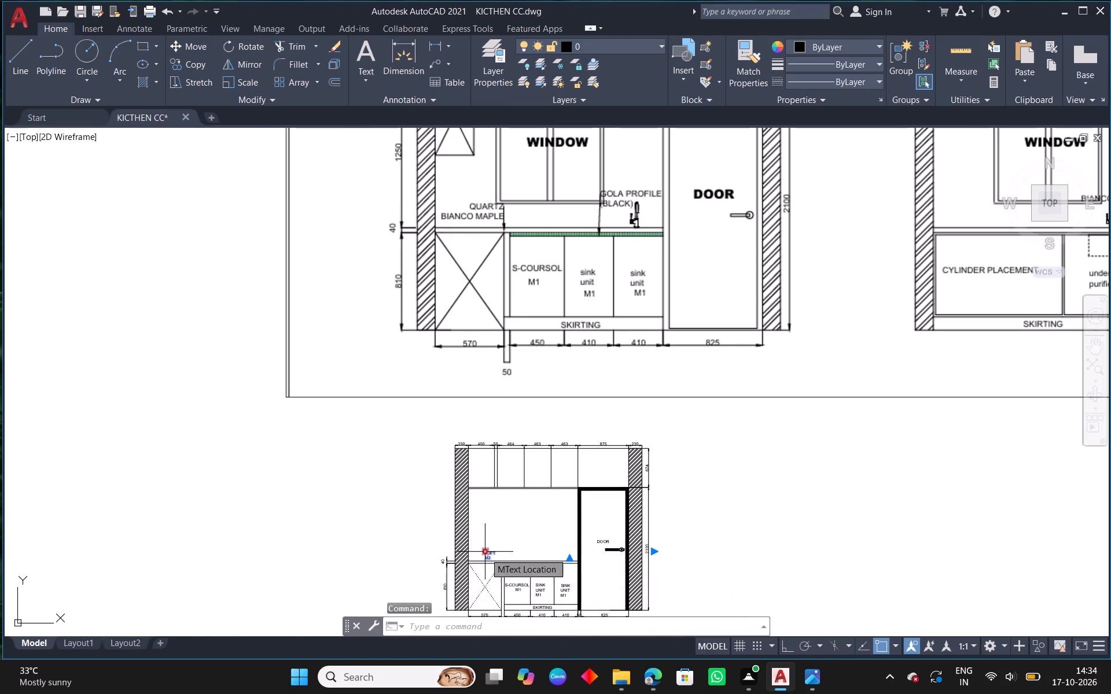
{"action": "key", "text": "c"}
{"action": "type", "text": "O"}
{"action": "key", "text": "space"}
{"action": "left_click_drag", "start_coordinate": [488, 553], "coordinate": [488, 545]}
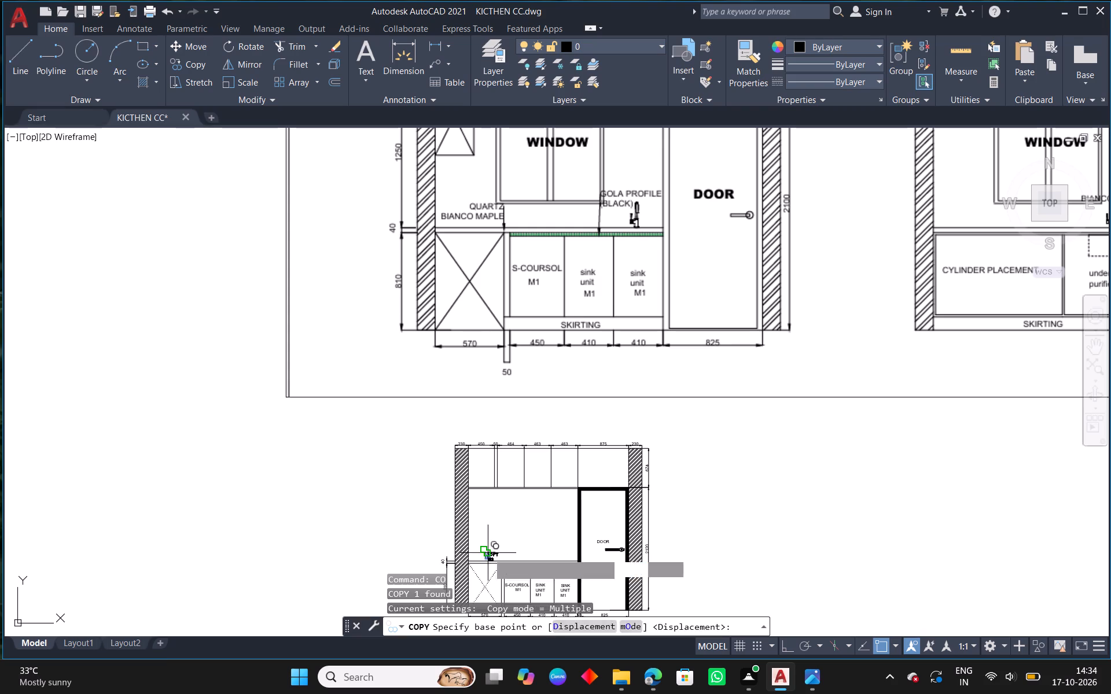
{"action": "scroll", "coordinate": [524, 208], "scroll_direction": "up", "scroll_amount": 3}
{"action": "middle_click_drag", "start_coordinate": [532, 213], "coordinate": [563, 230]}
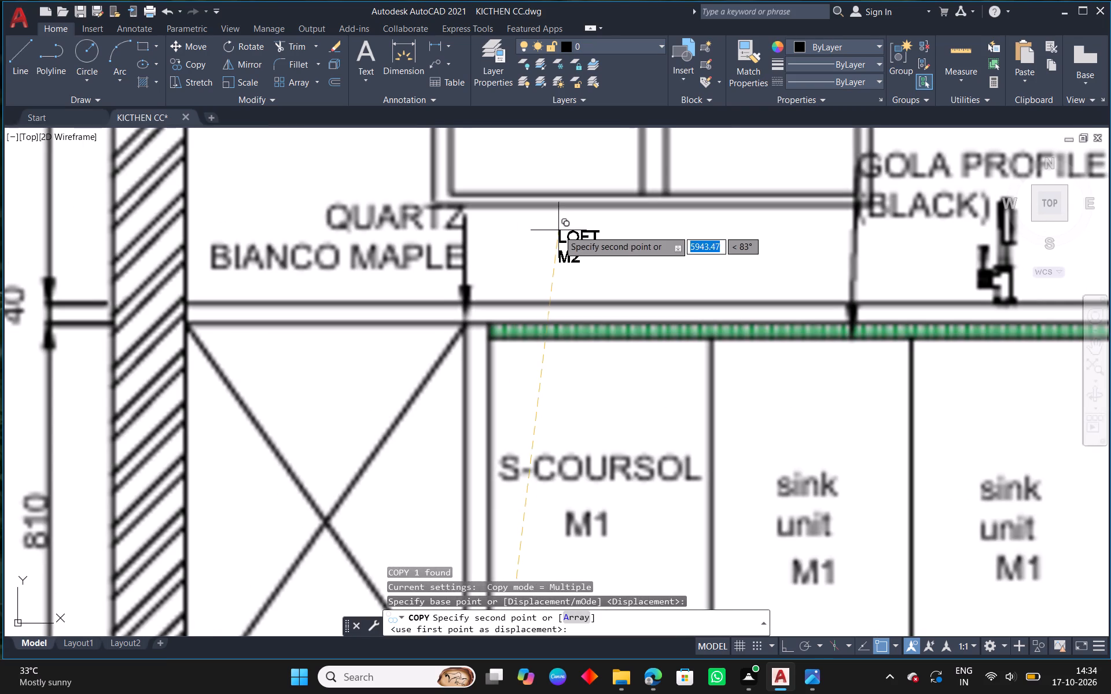
{"action": "left_click", "coordinate": [558, 229]}
{"action": "key", "text": "Escape"}
Change the copied label's text to QUARTZ on the first line and BIANCO MAPLE on the second.
{"action": "type", "text": "ED"}
{"action": "key", "text": "space"}
{"action": "left_click", "coordinate": [562, 239]}
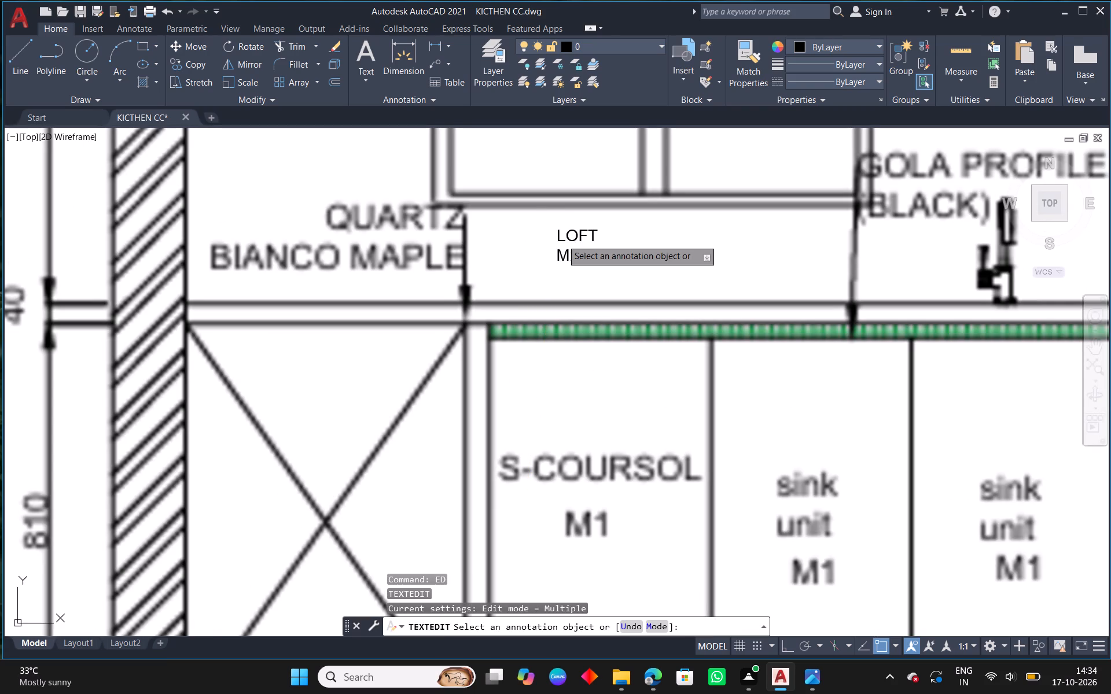
{"action": "left_click_drag", "start_coordinate": [617, 259], "coordinate": [559, 235]}
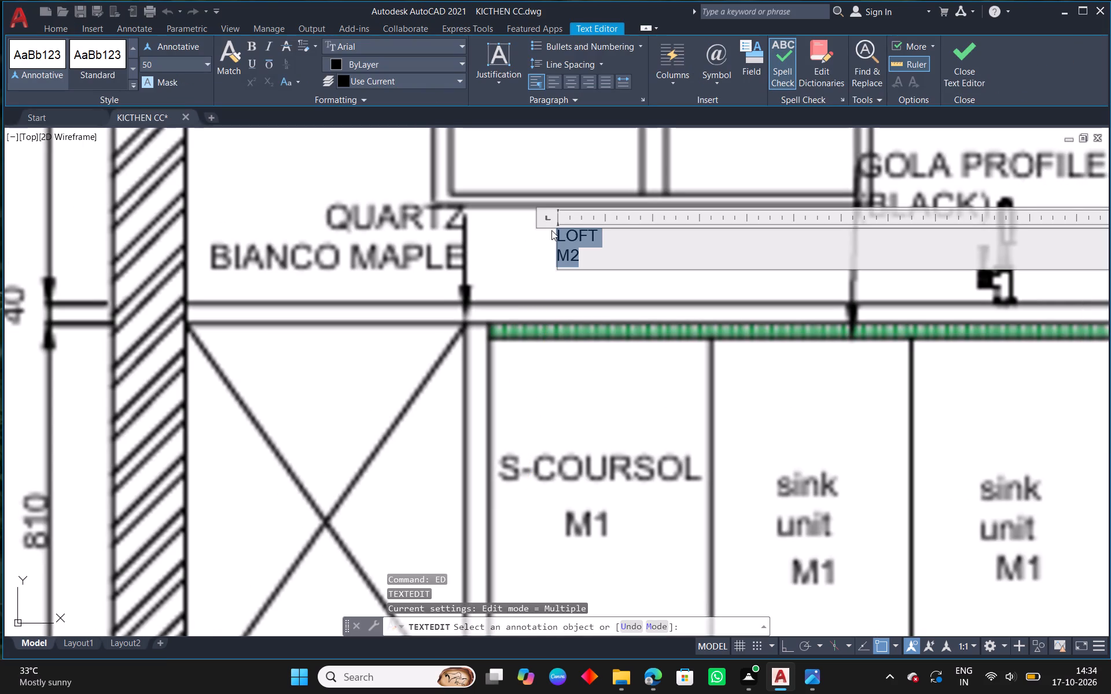
{"action": "key", "text": "BackSpace"}
{"action": "type", "text": "QUA"}
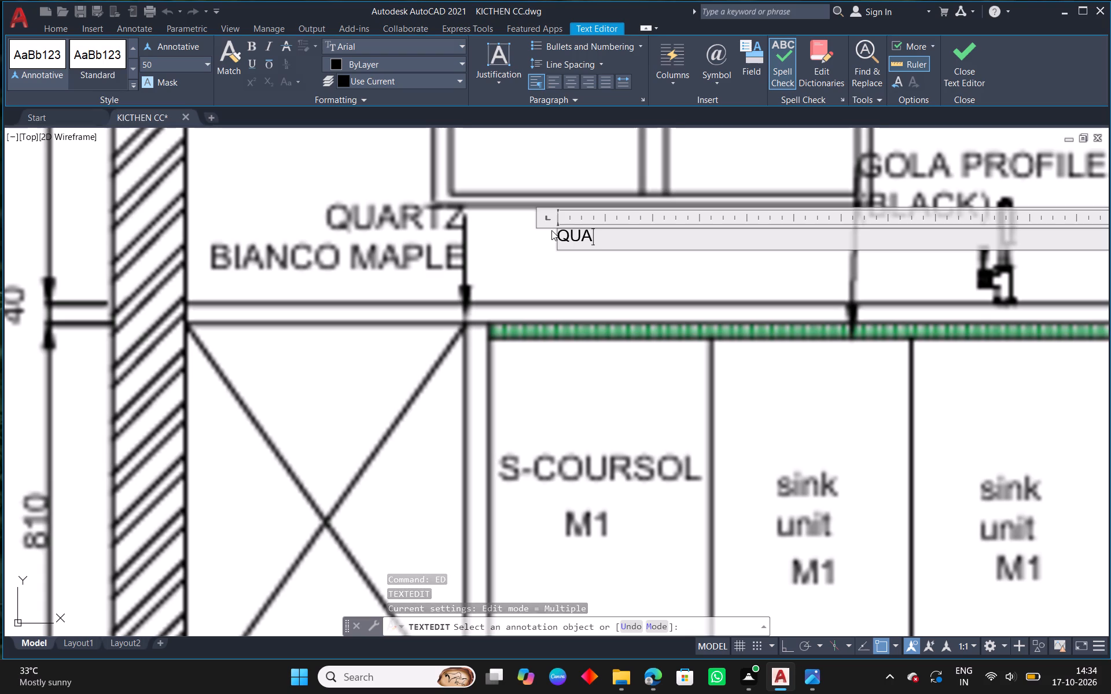
{"action": "type", "text": "RT"}
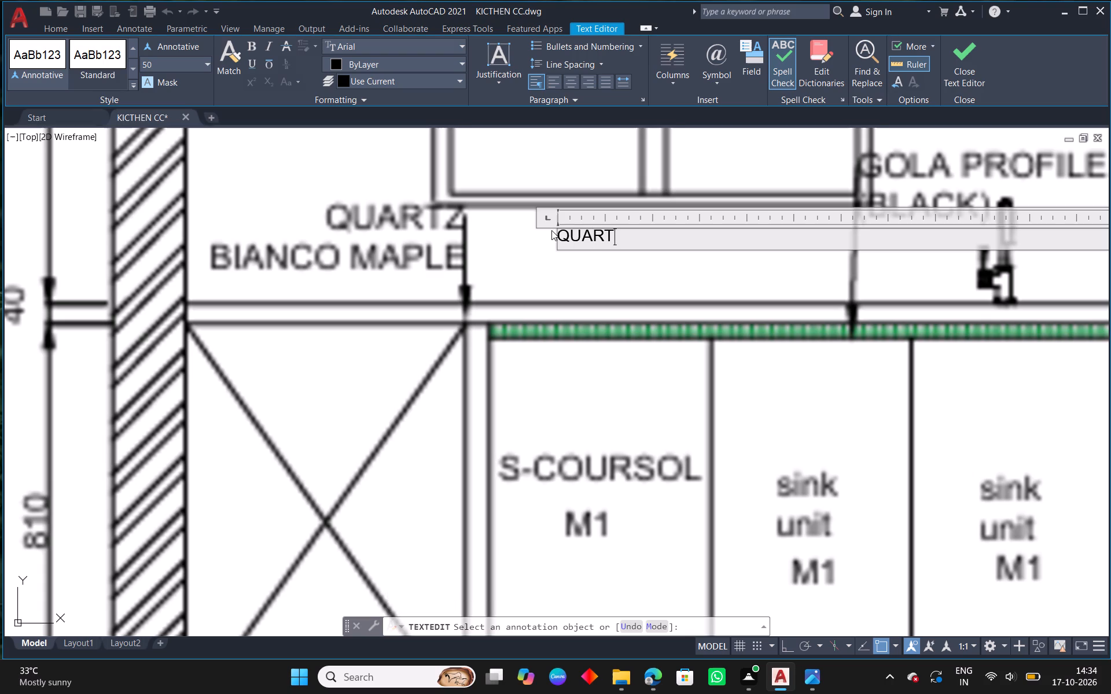
{"action": "key", "text": "z"}
{"action": "key", "text": "Return"}
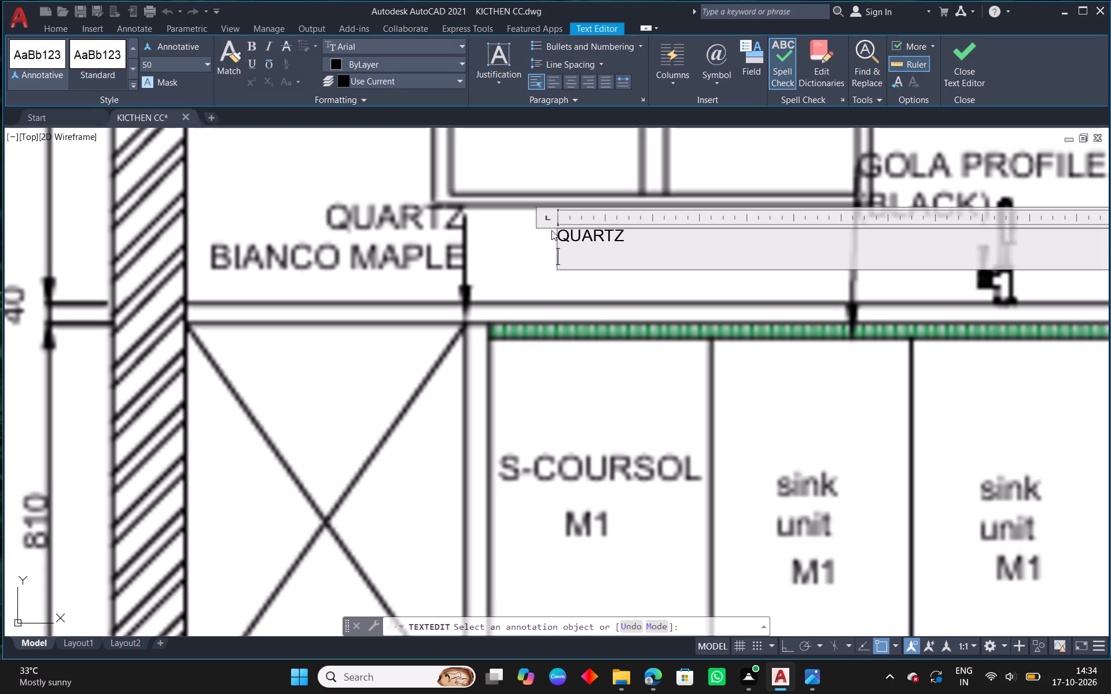
{"action": "type", "text": "BIANCO MAPLE"}
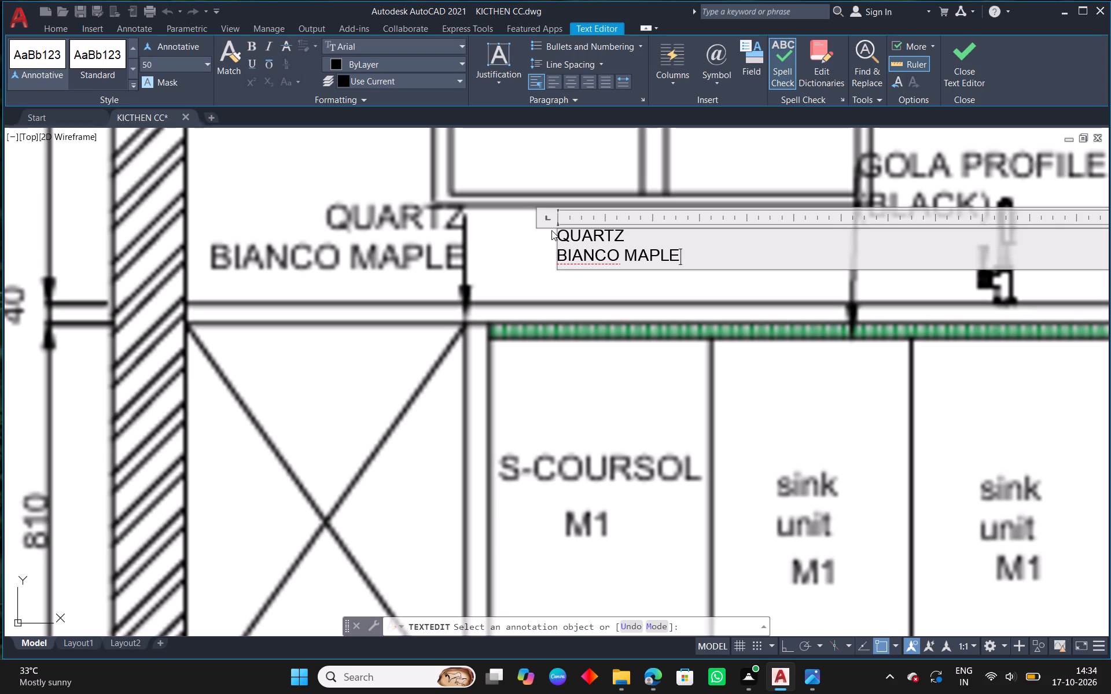
{"action": "left_click", "coordinate": [519, 255]}
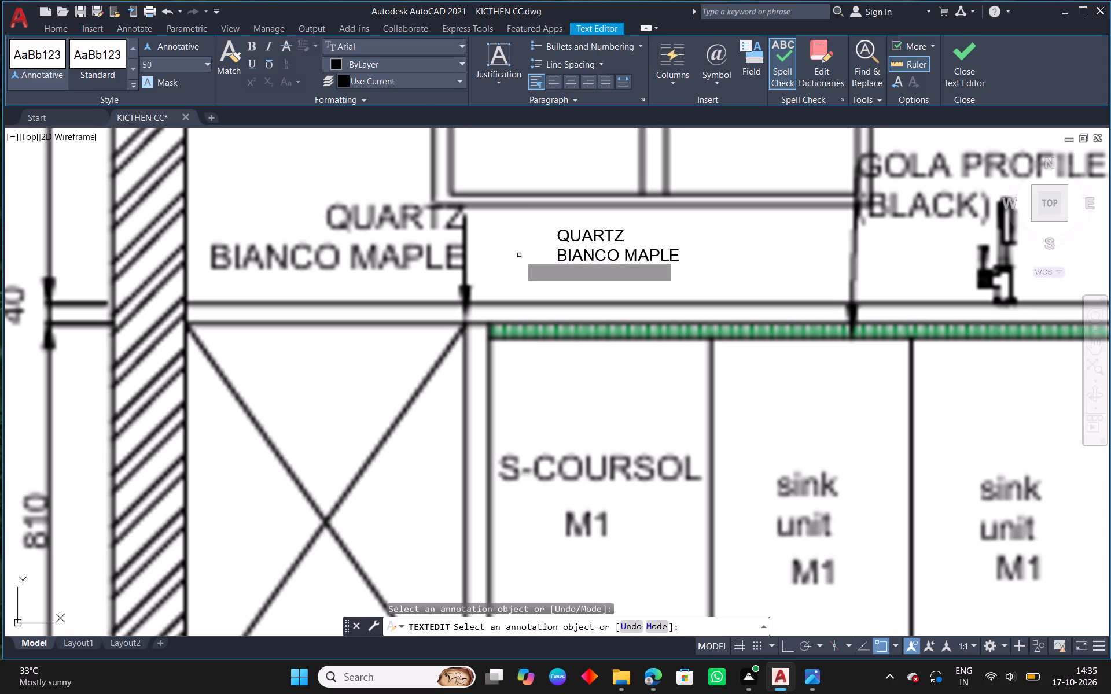
{"action": "right_click", "coordinate": [495, 222]}
{"action": "left_click", "coordinate": [538, 232]}
Move the QUARTZ BIANCO MAPLE label into the redrawn elevation, above the LOFT M2 label near the hatched wall.
{"action": "left_click", "coordinate": [574, 254]}
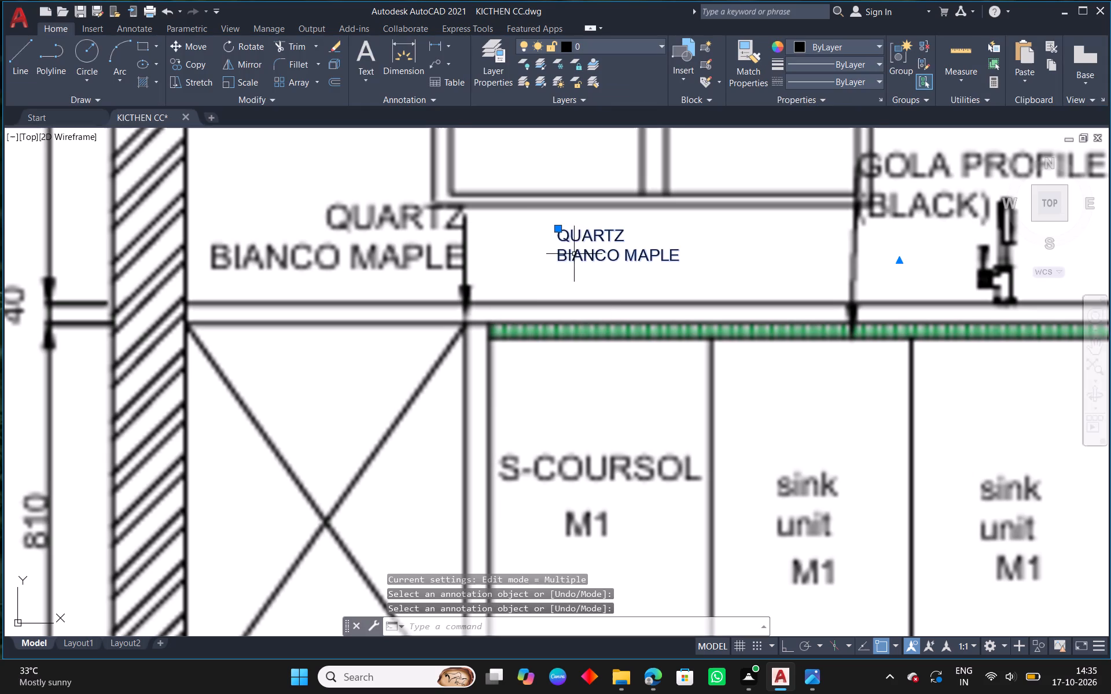
{"action": "left_click", "coordinate": [557, 229]}
{"action": "scroll", "coordinate": [450, 394], "scroll_direction": "down", "scroll_amount": 2}
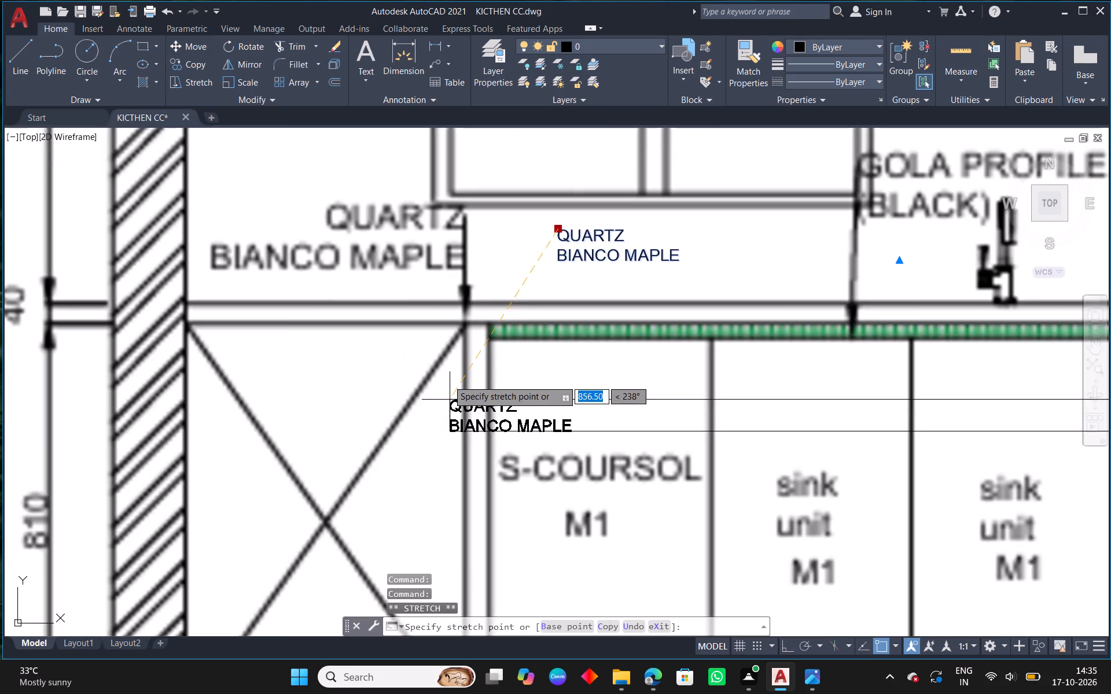
{"action": "scroll", "coordinate": [448, 380], "scroll_direction": "down", "scroll_amount": 4}
{"action": "middle_click_drag", "start_coordinate": [548, 446], "coordinate": [590, 290]}
{"action": "scroll", "coordinate": [532, 422], "scroll_direction": "up", "scroll_amount": 3}
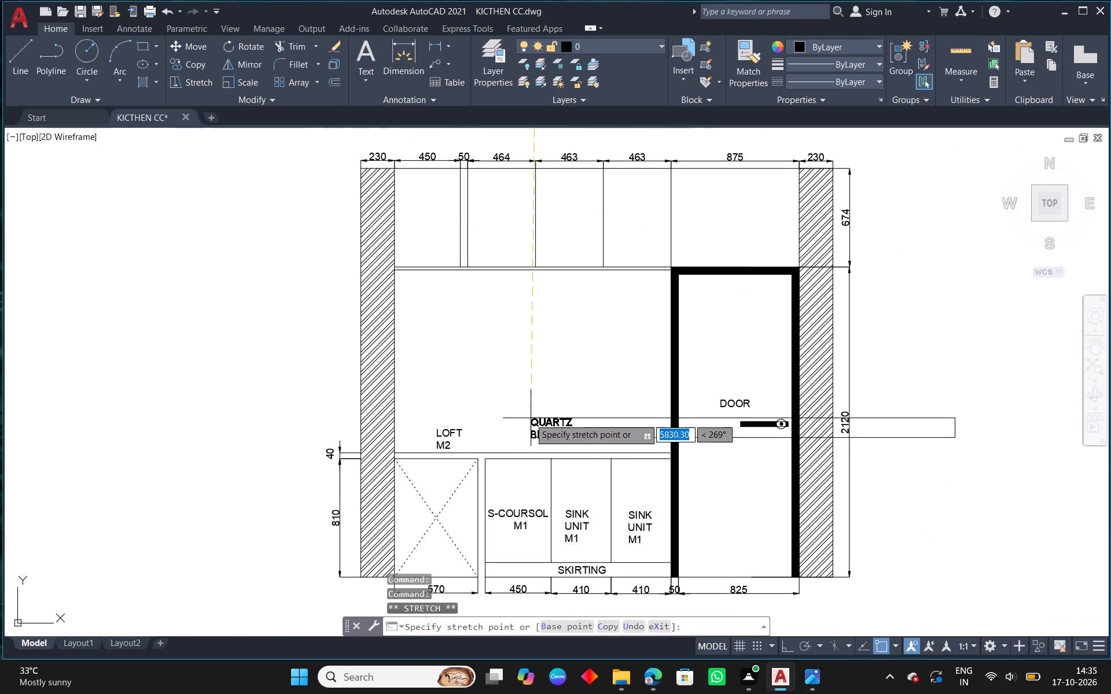
{"action": "scroll", "coordinate": [412, 416], "scroll_direction": "up", "scroll_amount": 2}
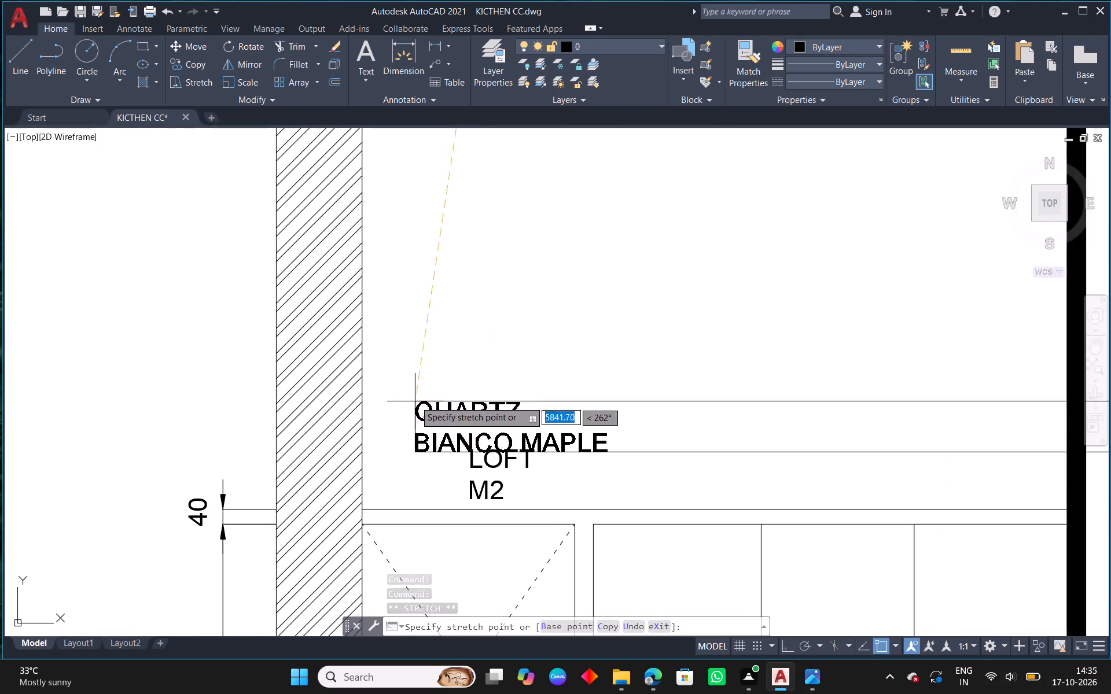
{"action": "left_click", "coordinate": [414, 384]}
{"action": "key", "text": "Escape"}
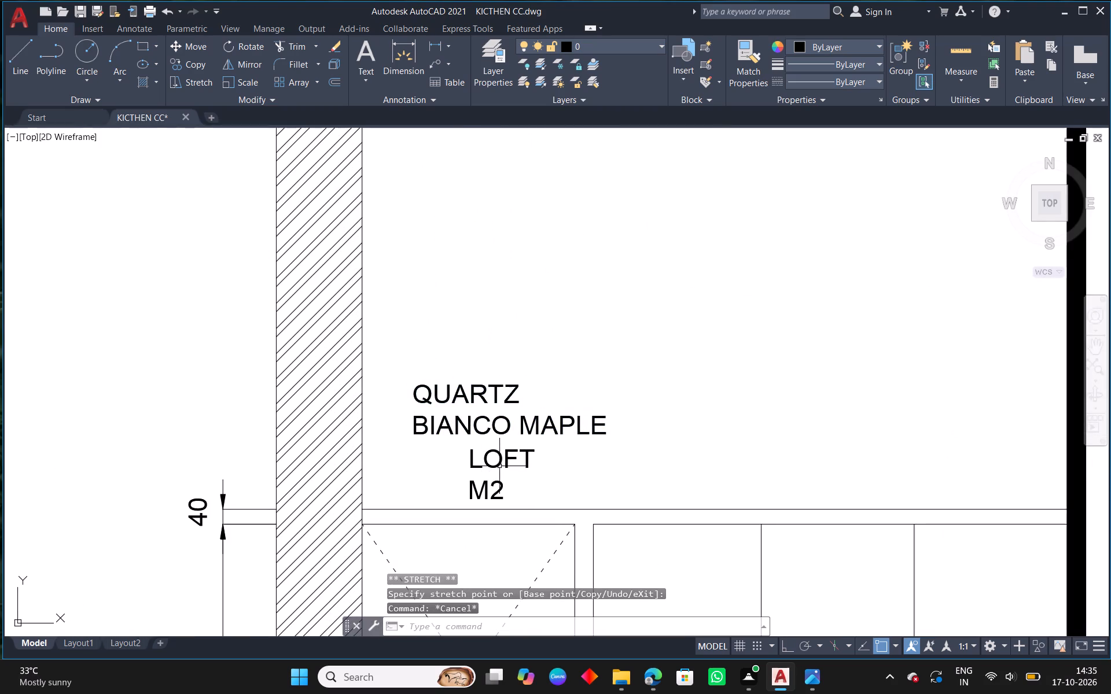
Delete the LOFT M2 label above the countertop.
{"action": "left_click", "coordinate": [499, 466]}
{"action": "key", "text": "Delete"}
Move the QUARTZ BIANCO MAPLE label down to just above the countertop, closer to the hatched wall.
{"action": "left_click", "coordinate": [510, 430]}
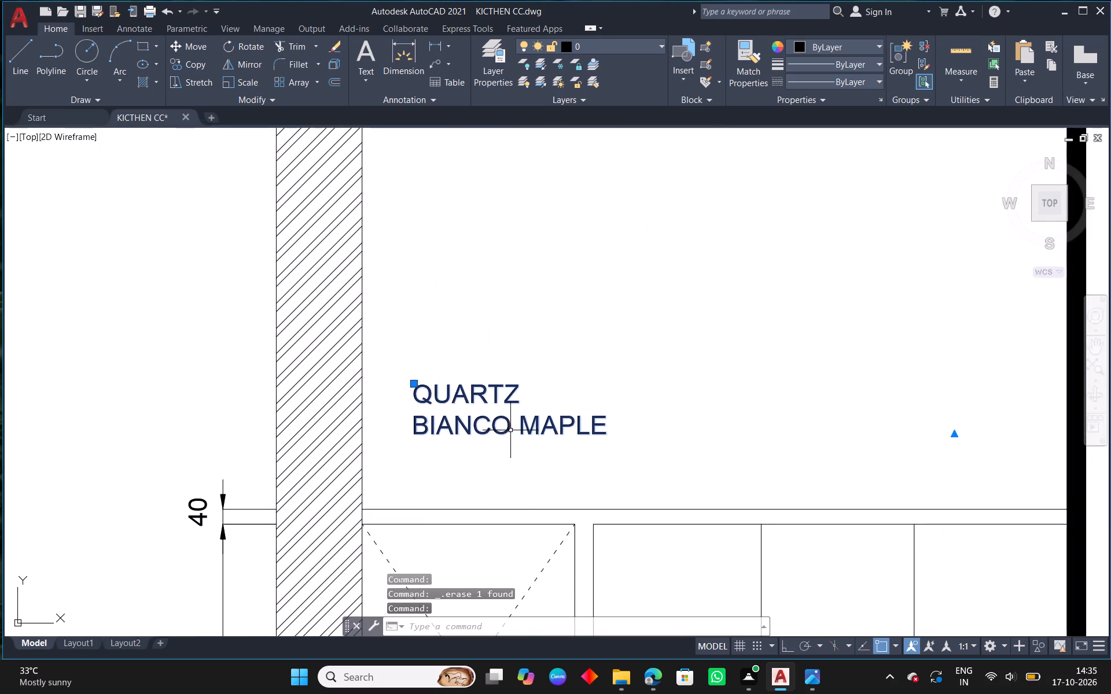
{"action": "left_click_drag", "start_coordinate": [413, 382], "coordinate": [410, 394]}
{"action": "left_click", "coordinate": [389, 434]}
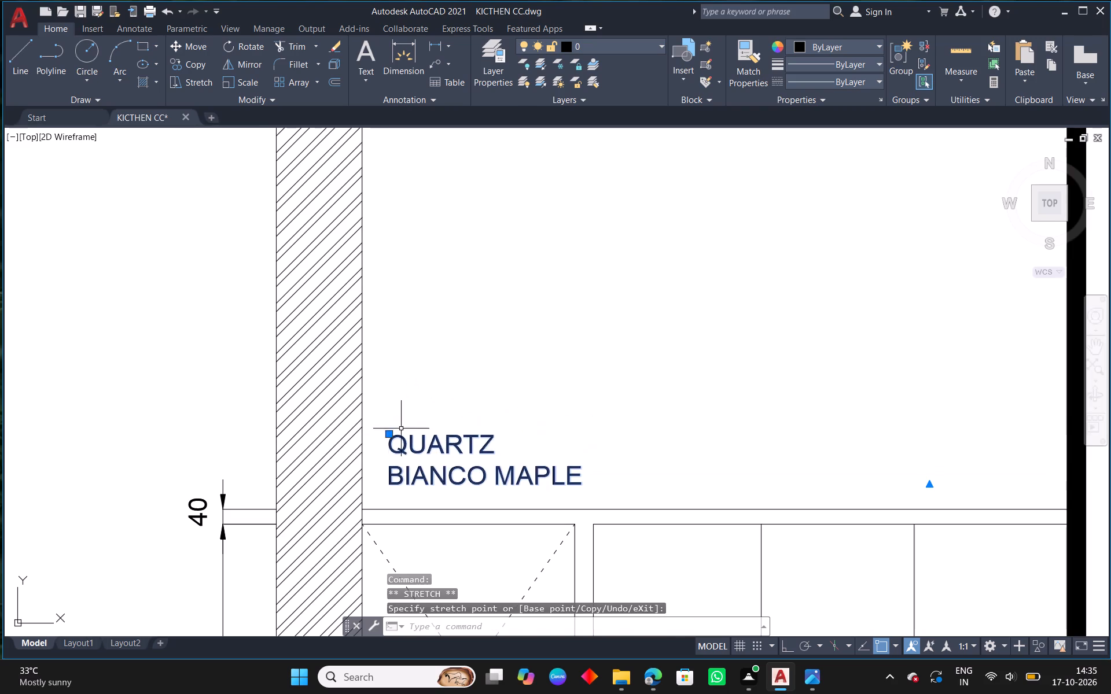
{"action": "scroll", "coordinate": [500, 425], "scroll_direction": "down", "scroll_amount": 4}
{"action": "scroll", "coordinate": [554, 440], "scroll_direction": "down", "scroll_amount": 1}
{"action": "key", "text": "Escape"}
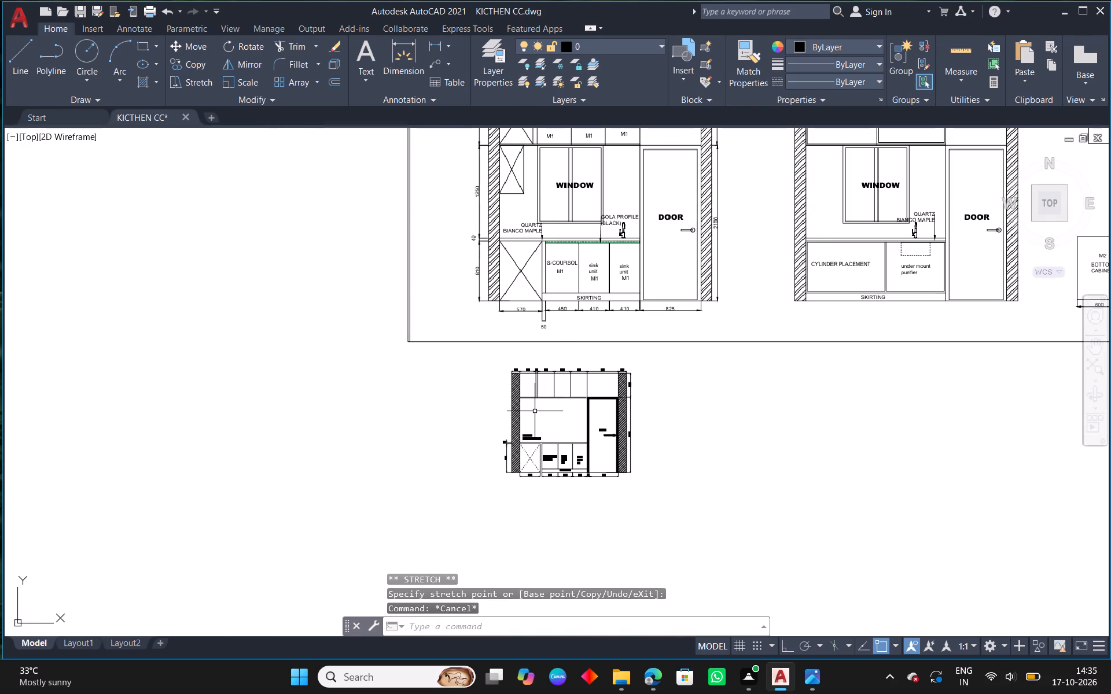
Offset the inner face line of the hatched wall opposite the door by 300 into the elevation.
{"action": "scroll", "coordinate": [535, 411], "scroll_direction": "up", "scroll_amount": 1}
{"action": "middle_click_drag", "start_coordinate": [534, 418], "coordinate": [562, 486]}
{"action": "key", "text": "Escape"}
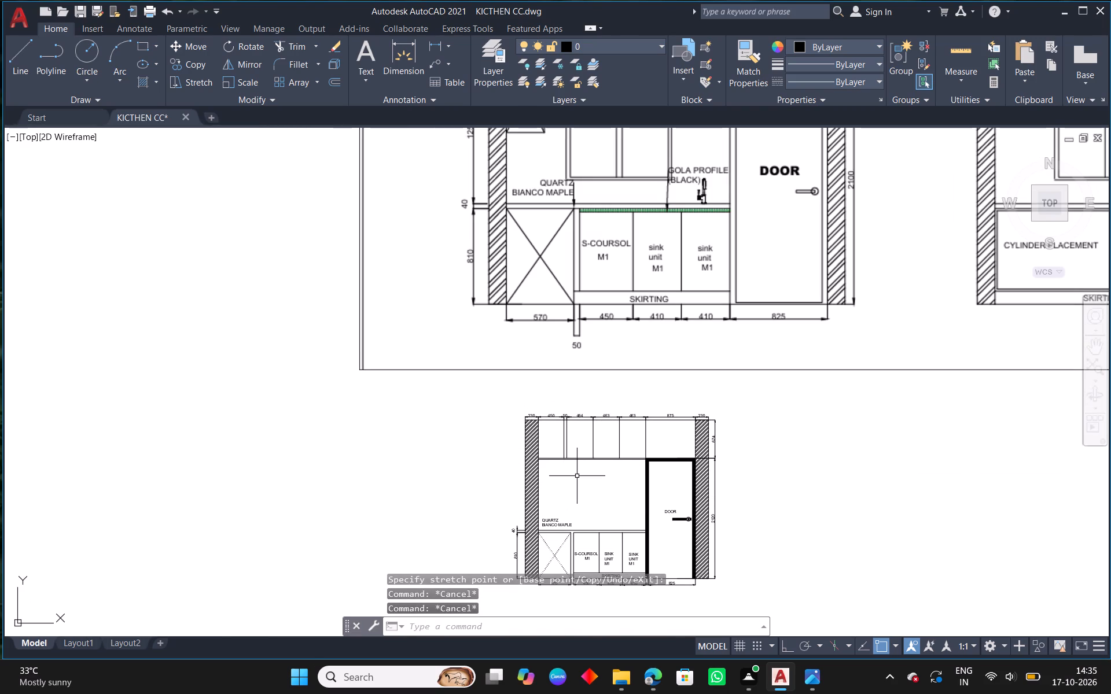
{"action": "type", "text": "O 300"}
{"action": "key", "text": "Return"}
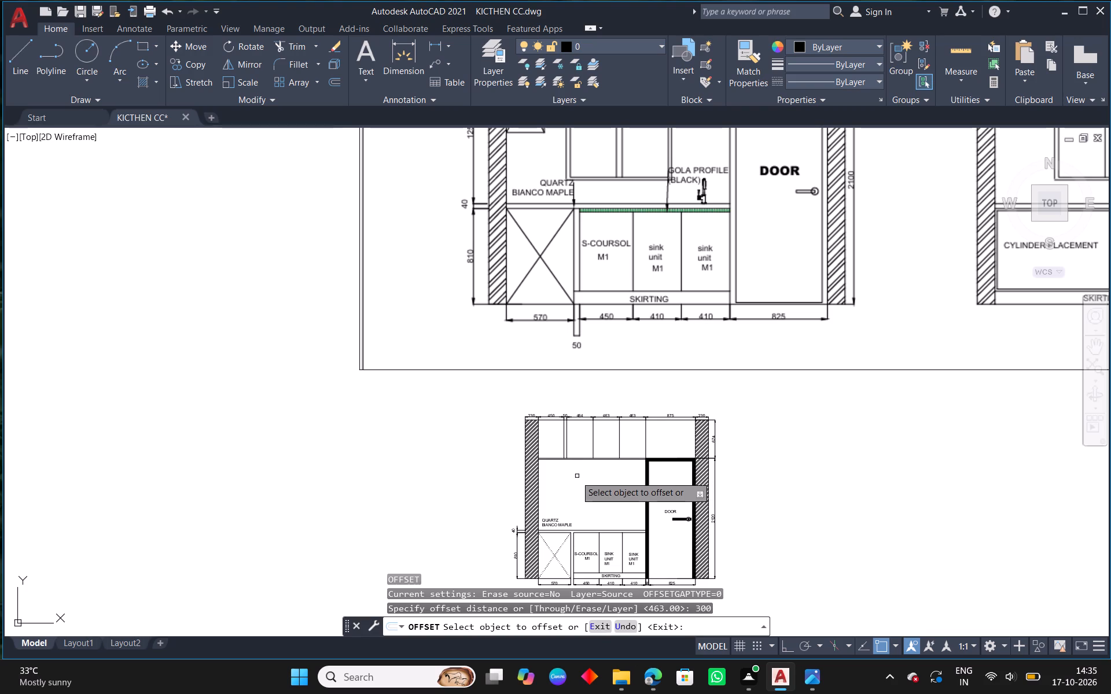
{"action": "scroll", "coordinate": [546, 473], "scroll_direction": "up", "scroll_amount": 2}
{"action": "left_click", "coordinate": [523, 485]}
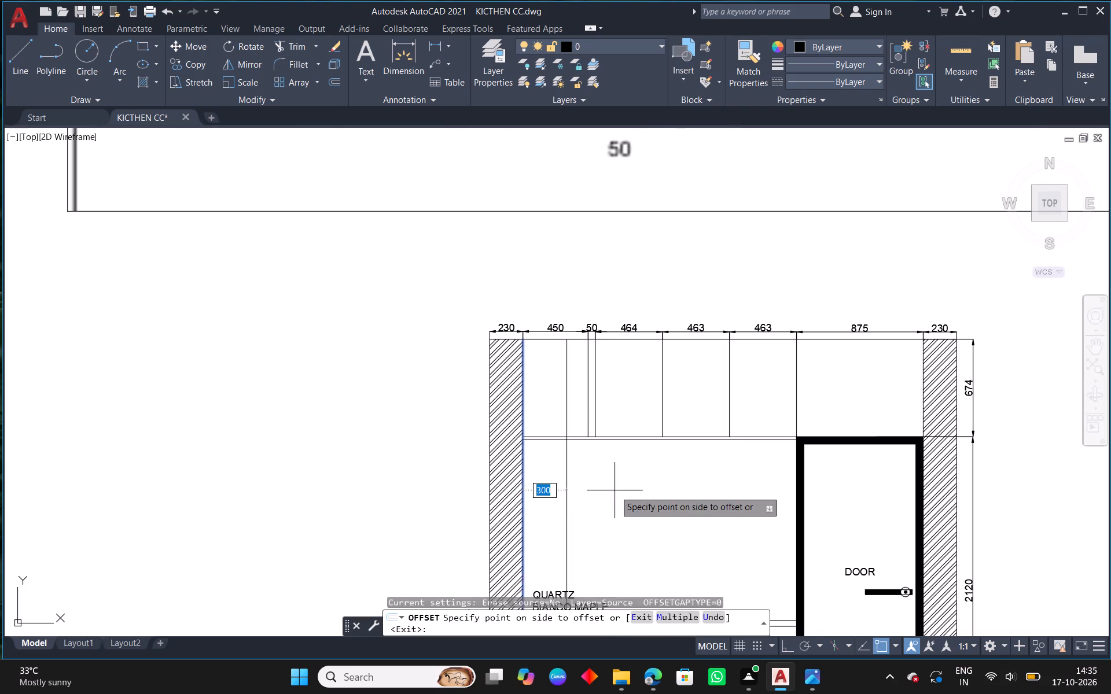
{"action": "left_click", "coordinate": [615, 490]}
{"action": "right_click", "coordinate": [578, 453]}
{"action": "left_click", "coordinate": [617, 463]}
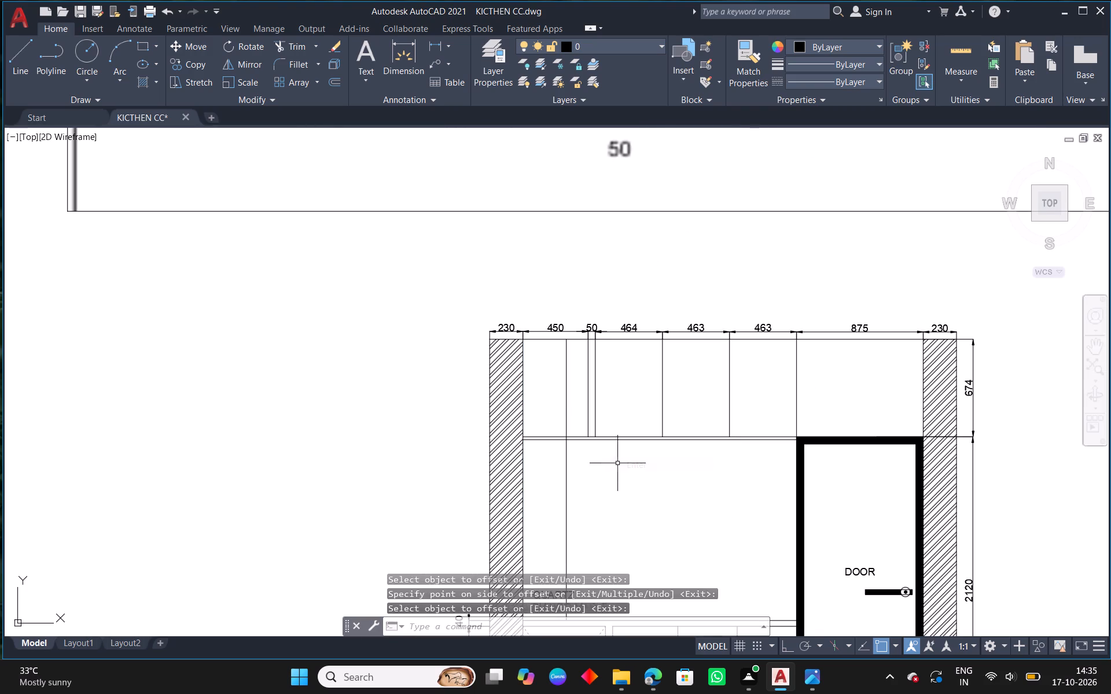
{"action": "key", "text": "Escape"}
Trim the offset line's portions within the loft shutter and the thin band beneath it, keeping the part below.
{"action": "type", "text": "TR"}
{"action": "key", "text": "space"}
{"action": "key", "text": "space"}
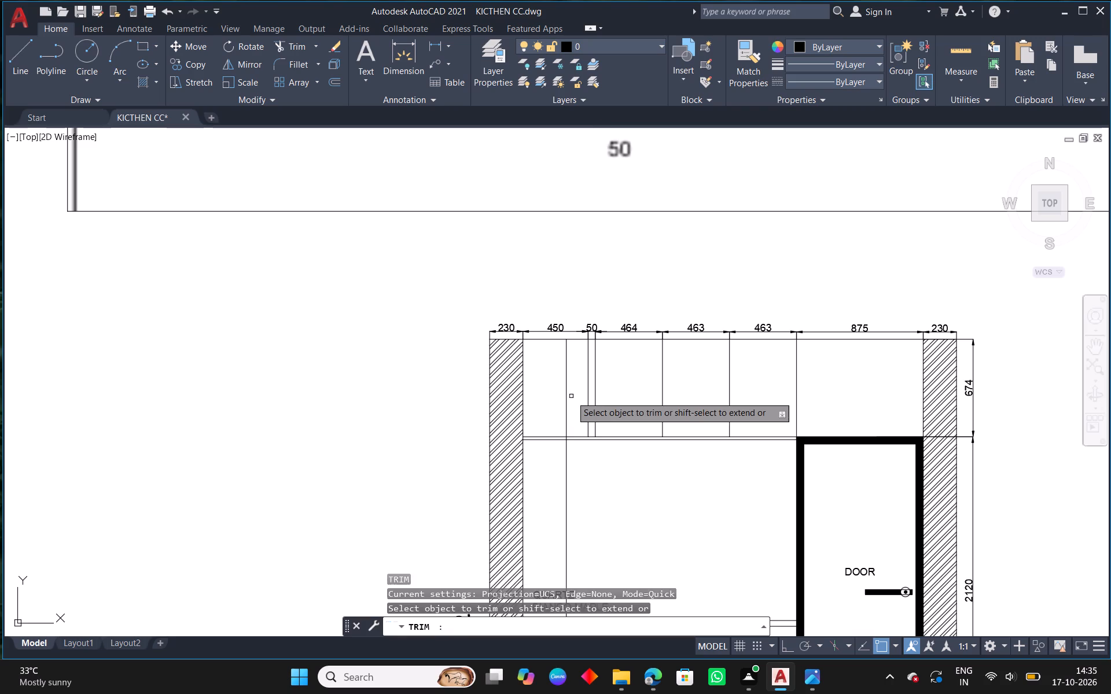
{"action": "left_click", "coordinate": [566, 403]}
{"action": "scroll", "coordinate": [577, 442], "scroll_direction": "up", "scroll_amount": 5}
{"action": "left_click", "coordinate": [564, 431]}
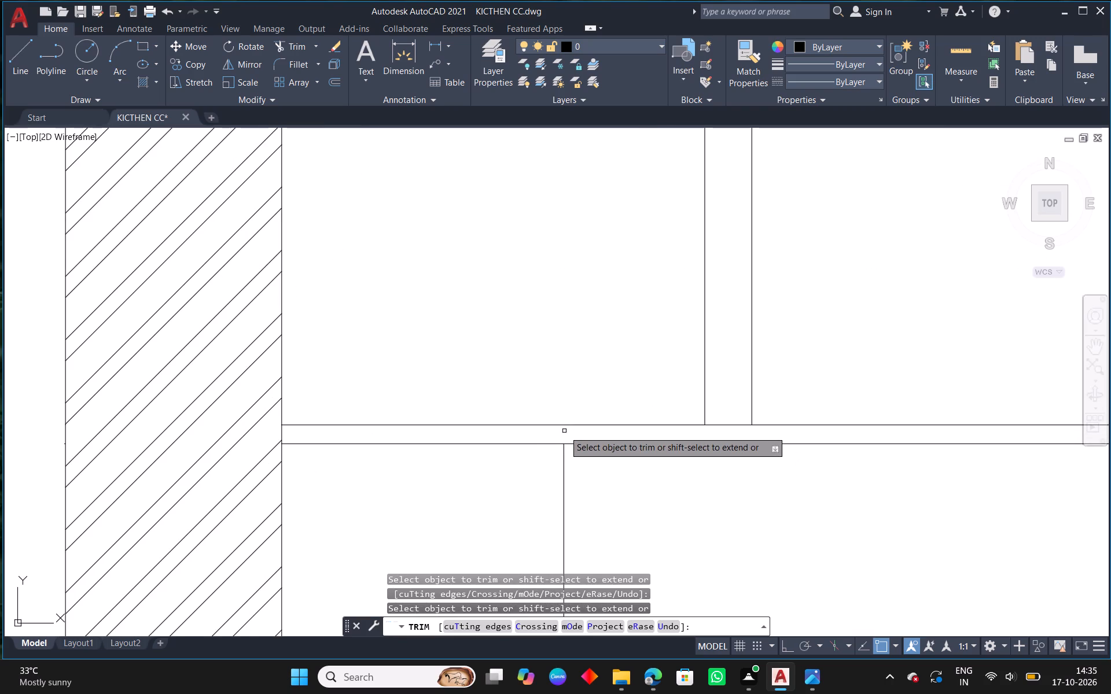
{"action": "key", "text": "Escape"}
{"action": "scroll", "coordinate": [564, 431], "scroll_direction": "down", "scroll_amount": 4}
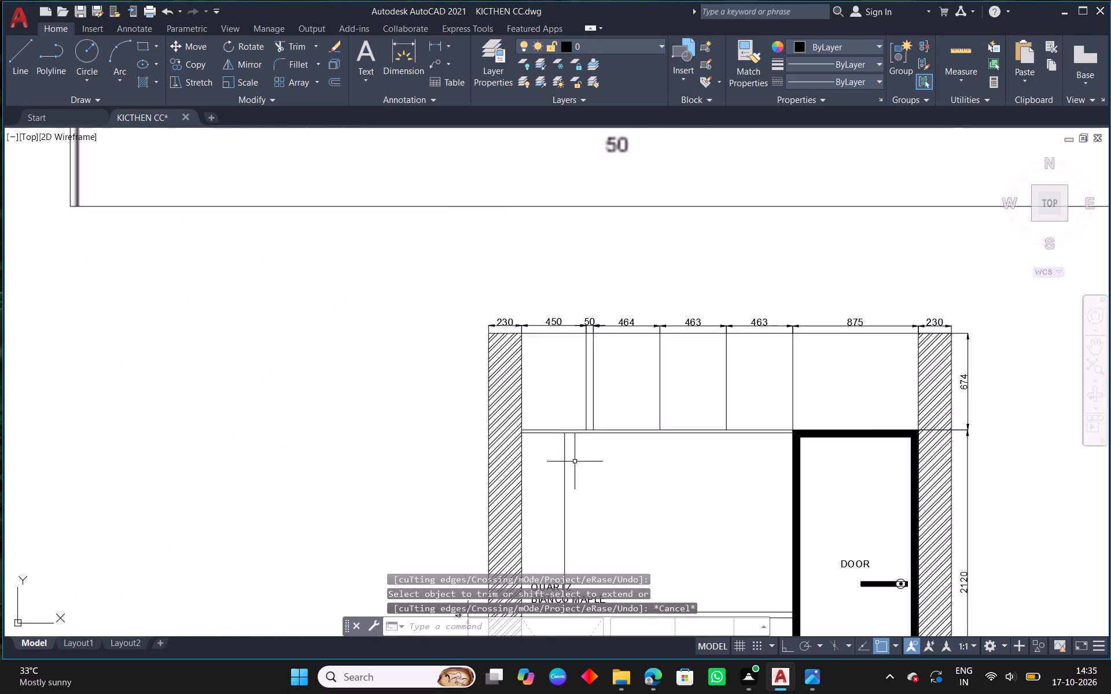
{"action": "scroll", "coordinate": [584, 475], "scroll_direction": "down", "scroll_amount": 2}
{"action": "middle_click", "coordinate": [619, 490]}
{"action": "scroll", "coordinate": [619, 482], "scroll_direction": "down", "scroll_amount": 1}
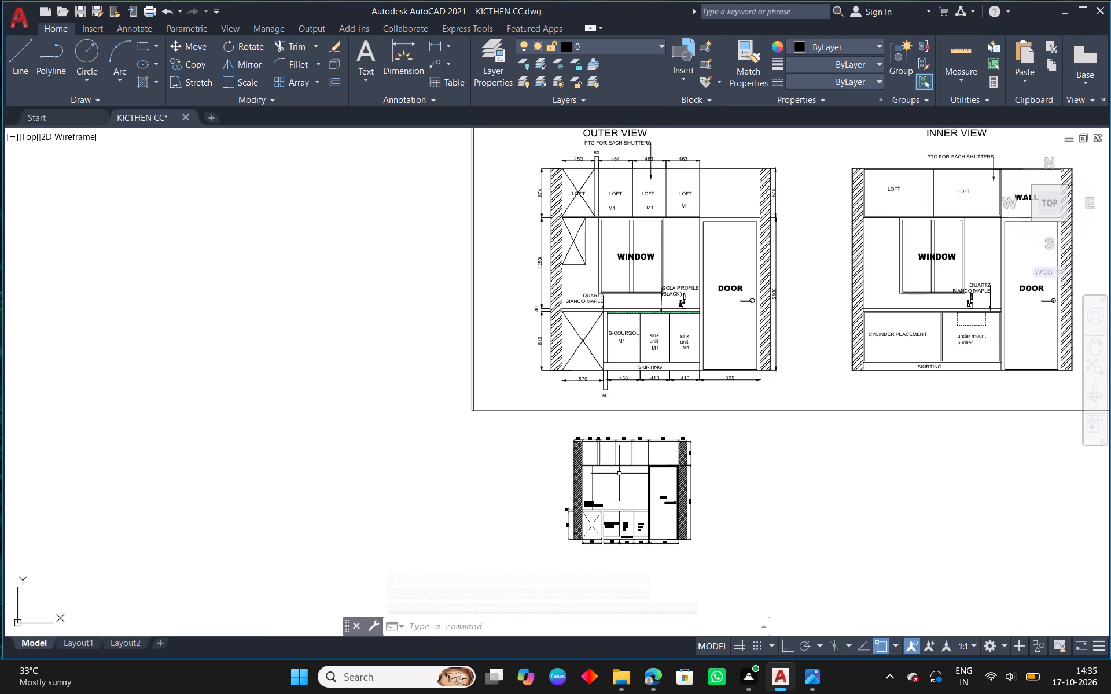
Offset the lower line of the thin band beneath the loft shutters downward by 650.
{"action": "scroll", "coordinate": [606, 483], "scroll_direction": "up", "scroll_amount": 1}
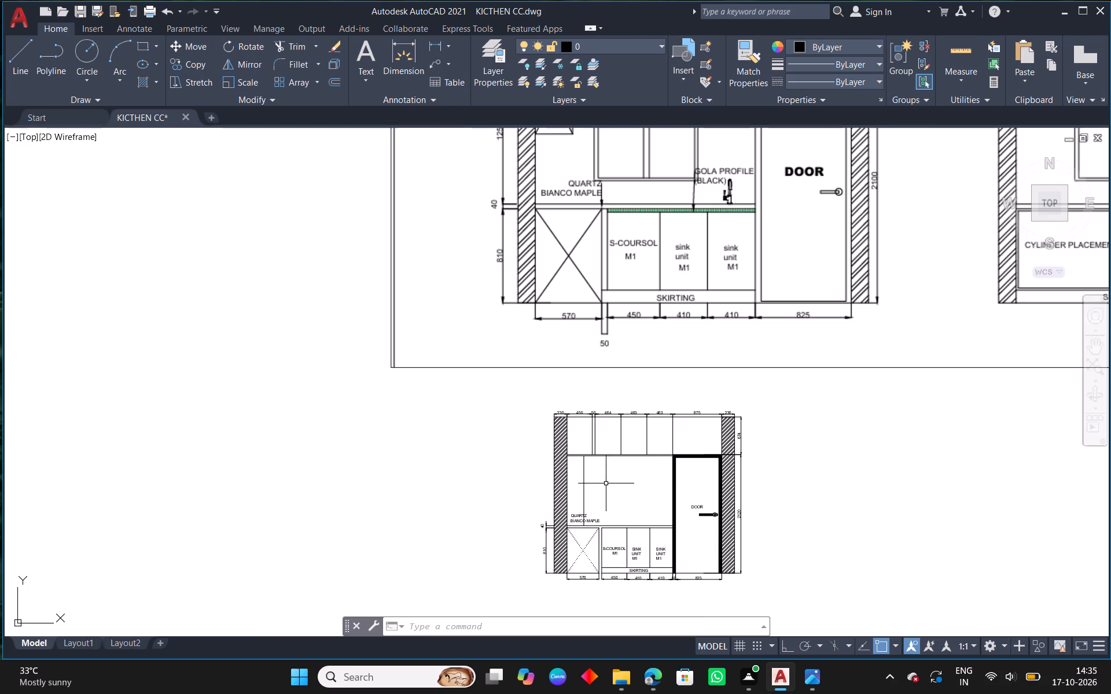
{"action": "middle_click_drag", "start_coordinate": [629, 483], "coordinate": [629, 387]}
{"action": "scroll", "coordinate": [598, 379], "scroll_direction": "up", "scroll_amount": 3}
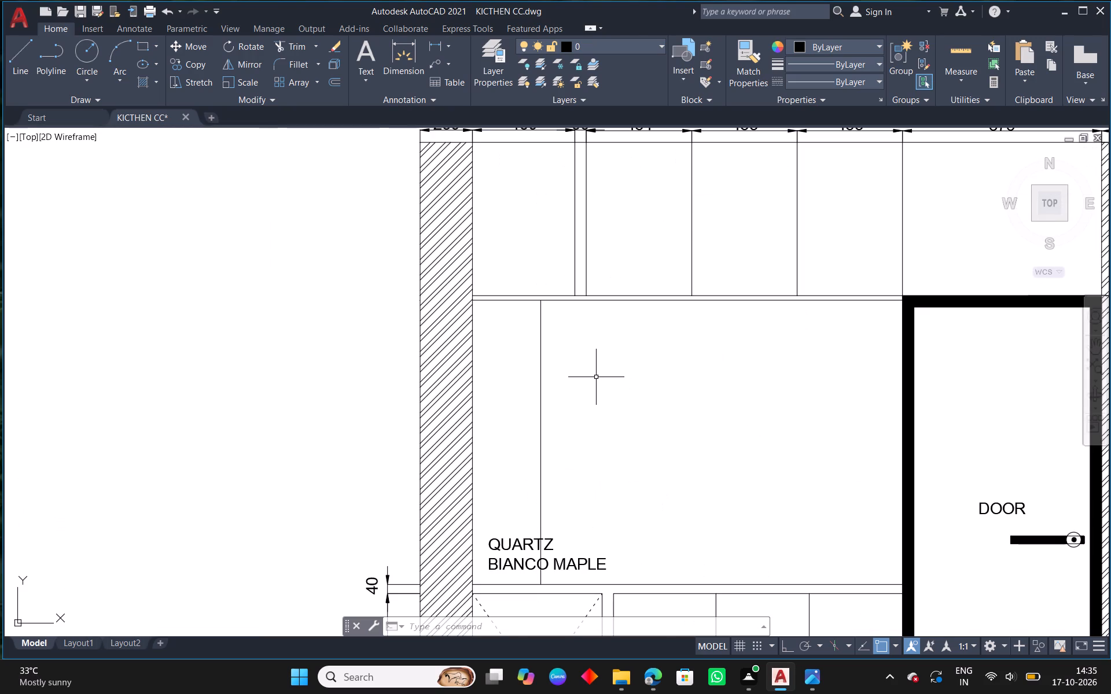
{"action": "type", "text": "O 650"}
{"action": "key", "text": "Return"}
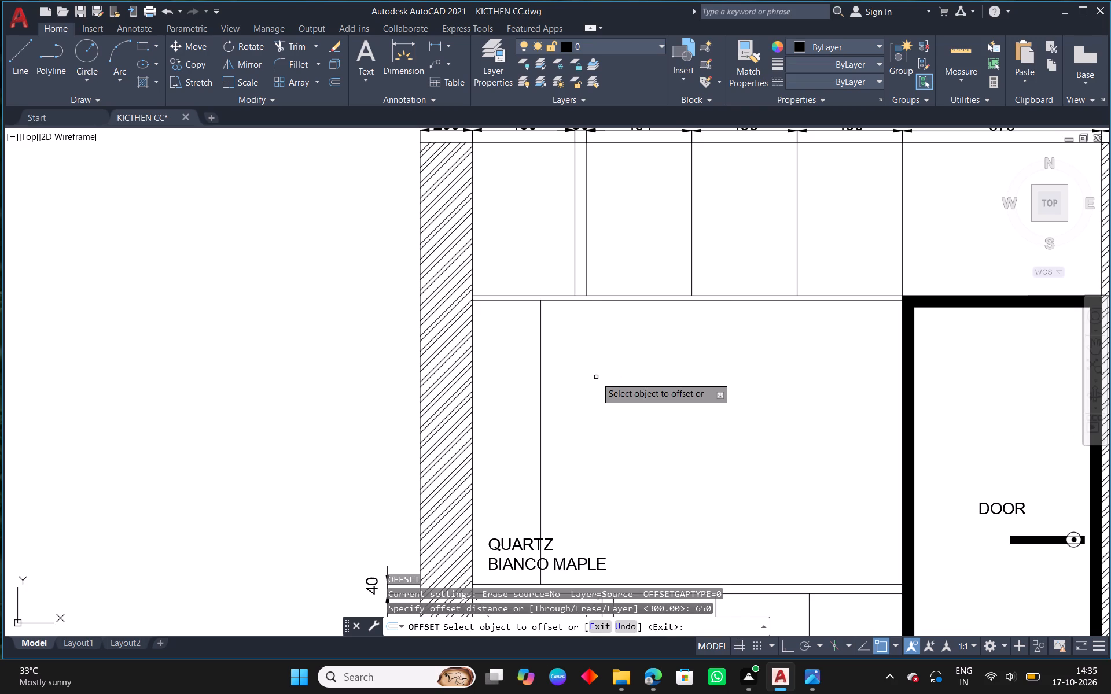
{"action": "left_click", "coordinate": [589, 300]}
{"action": "left_click", "coordinate": [593, 346]}
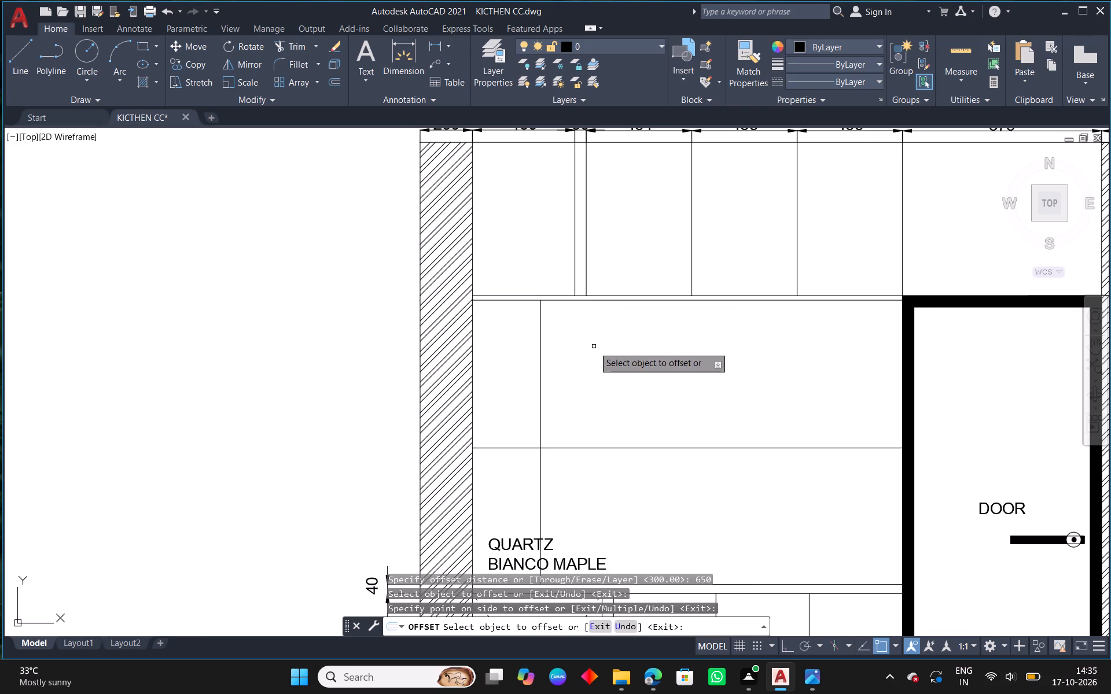
{"action": "right_click", "coordinate": [594, 346]}
{"action": "left_click", "coordinate": [641, 355]}
Fillet the new horizontal line with the vertical line near the hatched wall into a sharp corner, closing the small wall unit's outline.
{"action": "type", "text": "F"}
{"action": "key", "text": "space"}
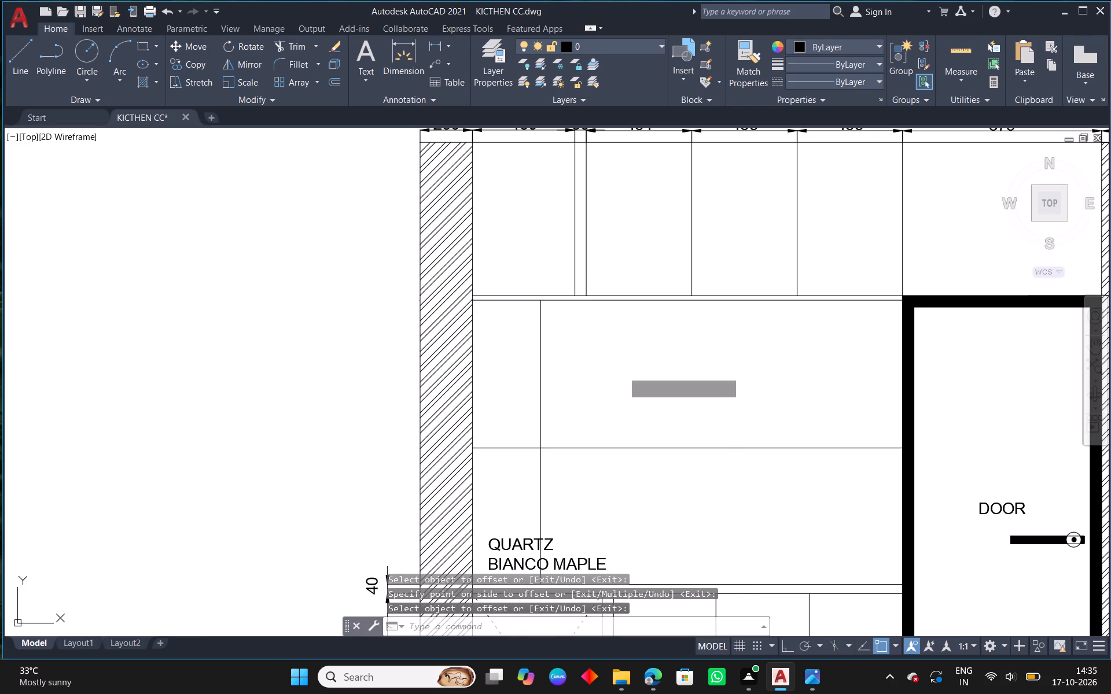
{"action": "left_click", "coordinate": [529, 448]}
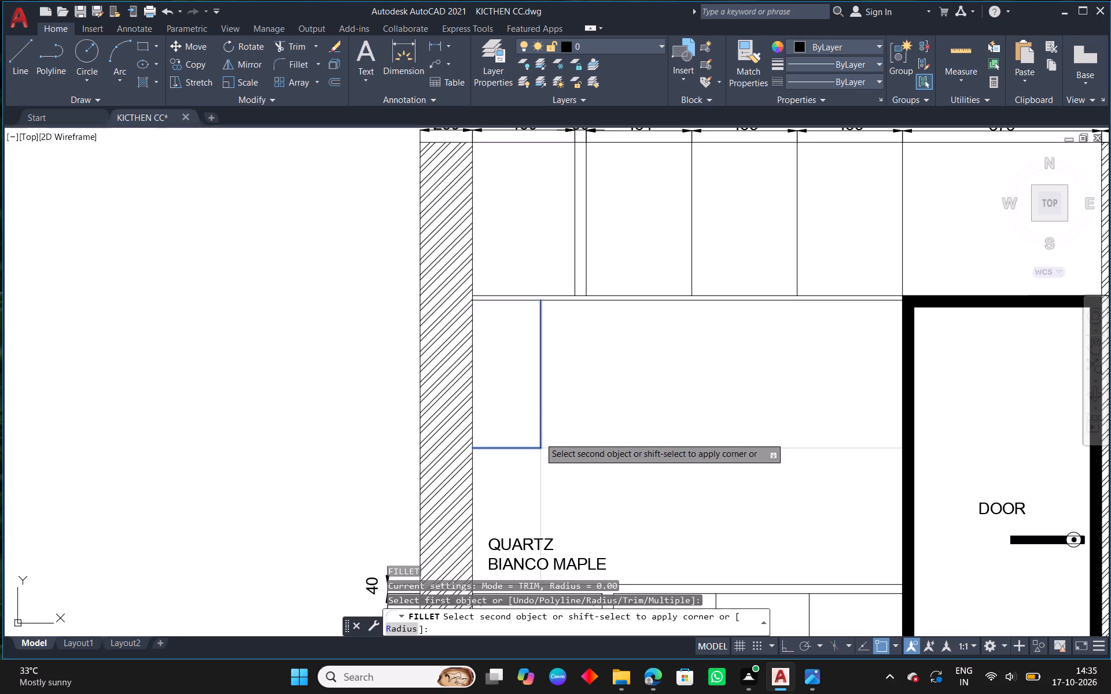
{"action": "left_click", "coordinate": [539, 437]}
{"action": "key", "text": "Escape"}
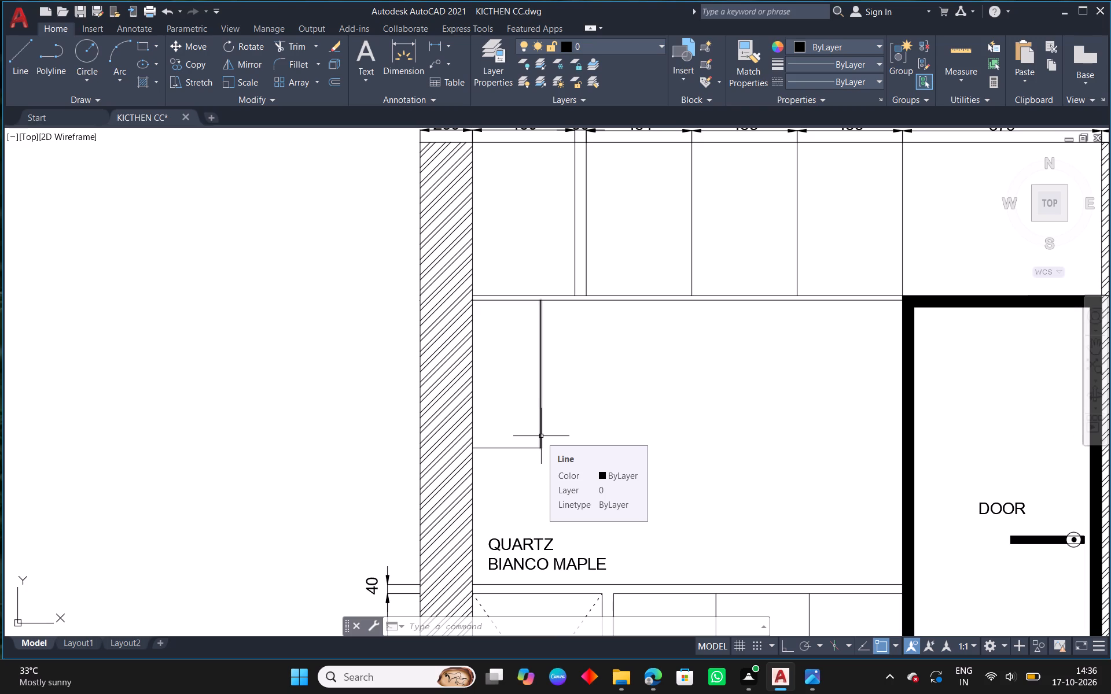
{"action": "key", "text": "Escape"}
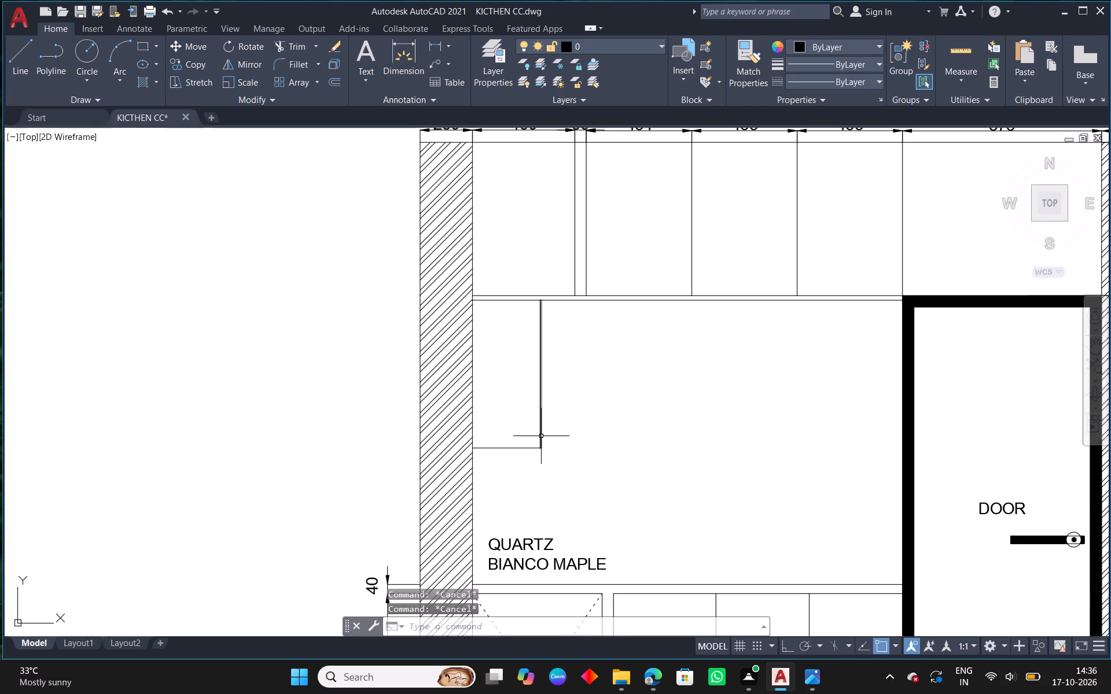
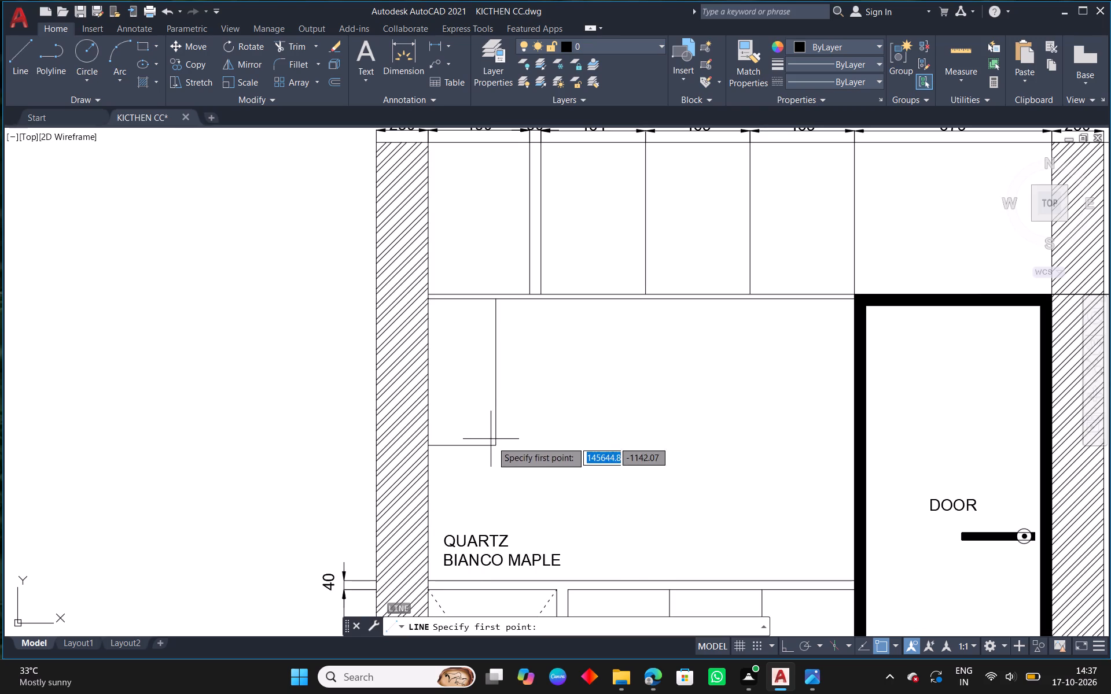
Draw two crossing diagonal lines corner to corner in the small rectangle beneath the loft, beside the hatched wall.
{"action": "left_click", "coordinate": [494, 448]}
{"action": "left_click", "coordinate": [429, 300]}
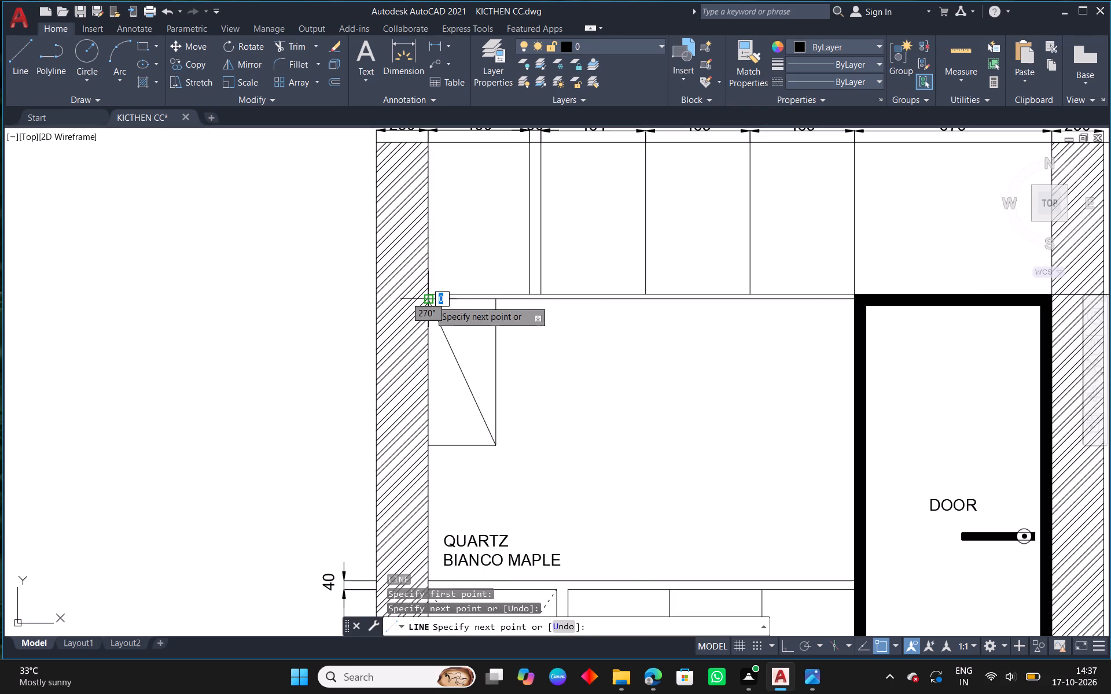
{"action": "key", "text": "Escape"}
{"action": "right_click", "coordinate": [451, 311]}
{"action": "left_click", "coordinate": [498, 318]}
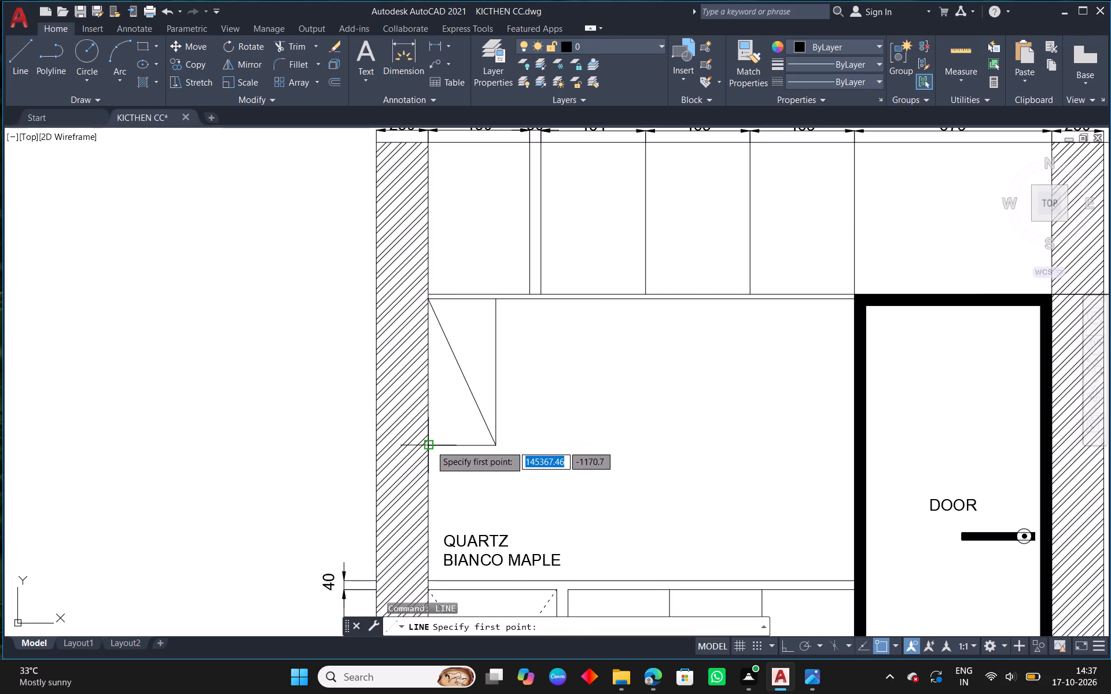
{"action": "left_click", "coordinate": [431, 446]}
{"action": "left_click", "coordinate": [494, 299]}
{"action": "key", "text": "Escape"}
Match the properties of the dashed diagonal in the 570-wide base unit onto both diagonals of the small upper rectangle.
{"action": "scroll", "coordinate": [526, 389], "scroll_direction": "down", "scroll_amount": 1}
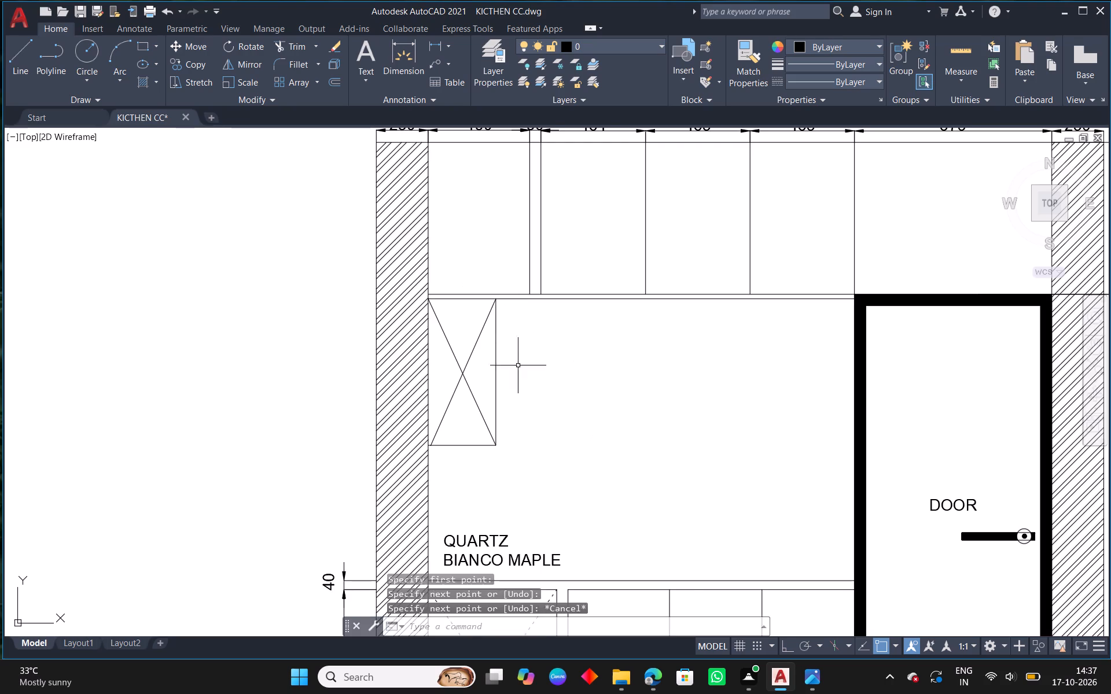
{"action": "scroll", "coordinate": [525, 386], "scroll_direction": "down", "scroll_amount": 1}
{"action": "scroll", "coordinate": [562, 463], "scroll_direction": "down", "scroll_amount": 2}
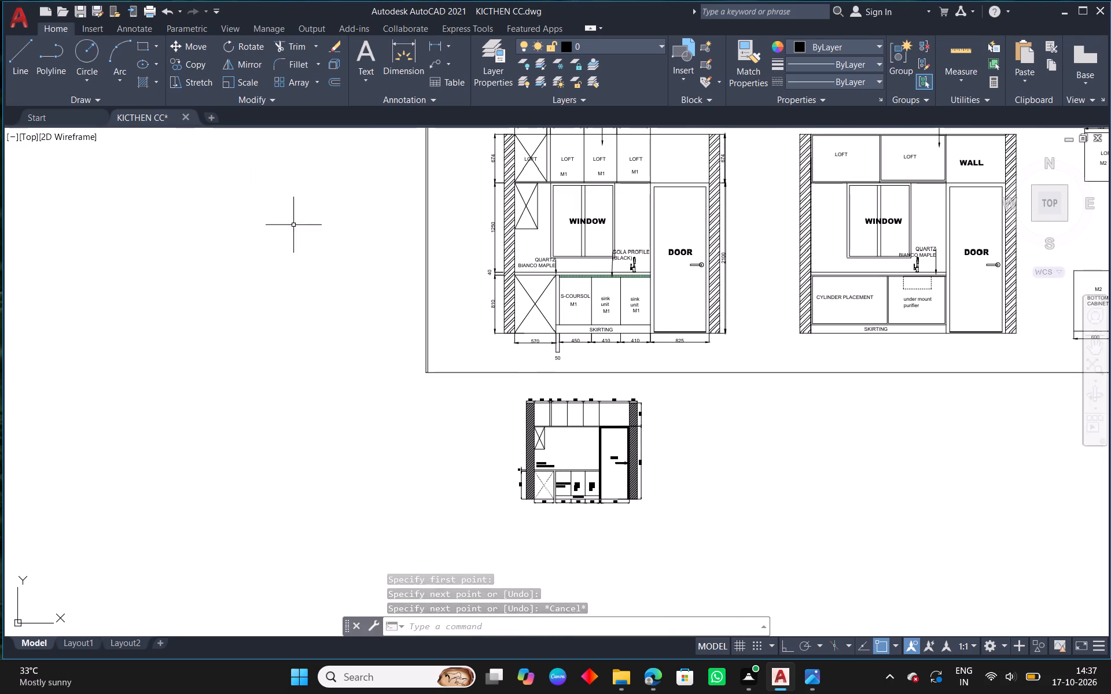
{"action": "scroll", "coordinate": [529, 460], "scroll_direction": "up", "scroll_amount": 3}
{"action": "right_click", "coordinate": [616, 369]}
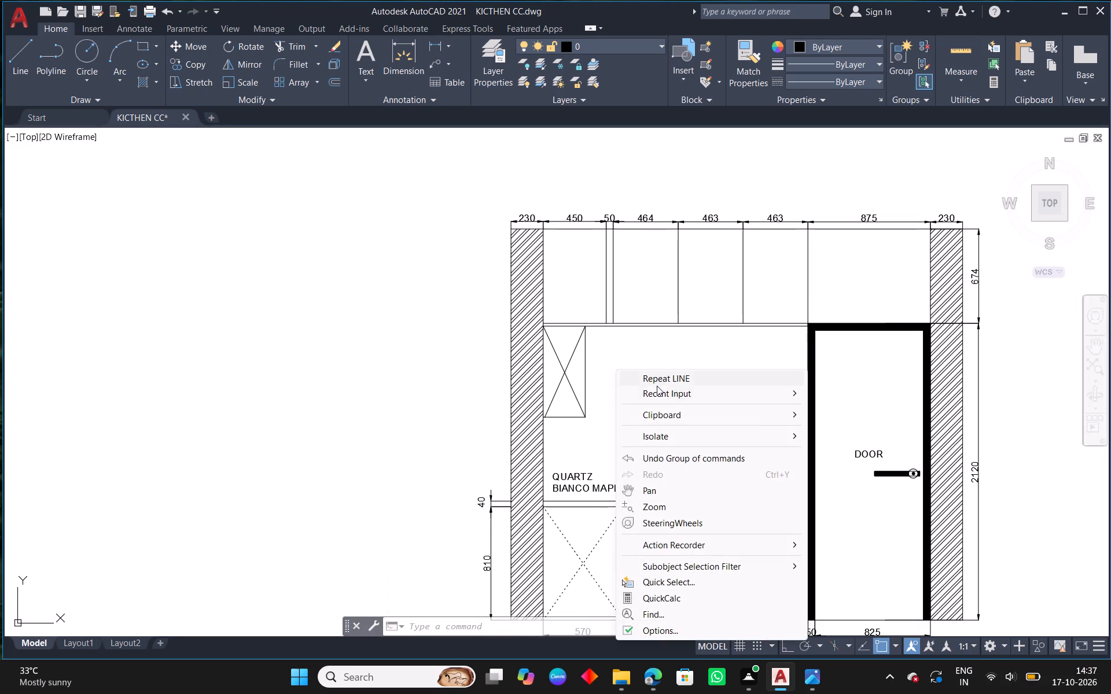
{"action": "left_click", "coordinate": [657, 386]}
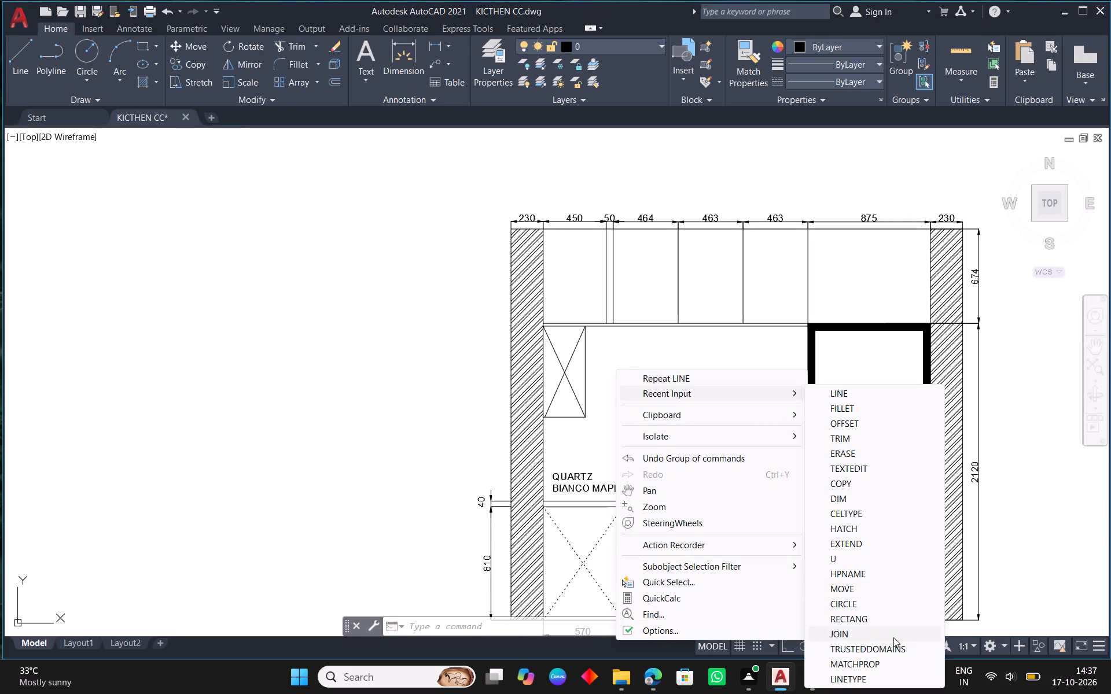
{"action": "left_click", "coordinate": [874, 667]}
{"action": "left_click", "coordinate": [587, 560]}
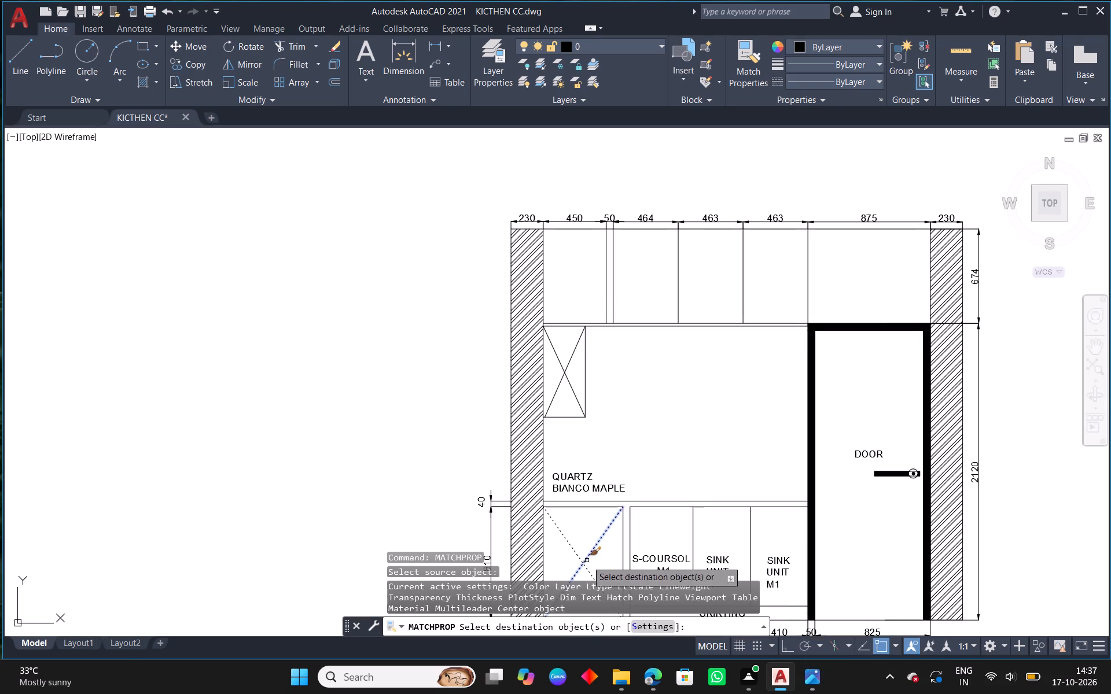
{"action": "scroll", "coordinate": [561, 366], "scroll_direction": "up", "scroll_amount": 2}
{"action": "left_click", "coordinate": [570, 379]}
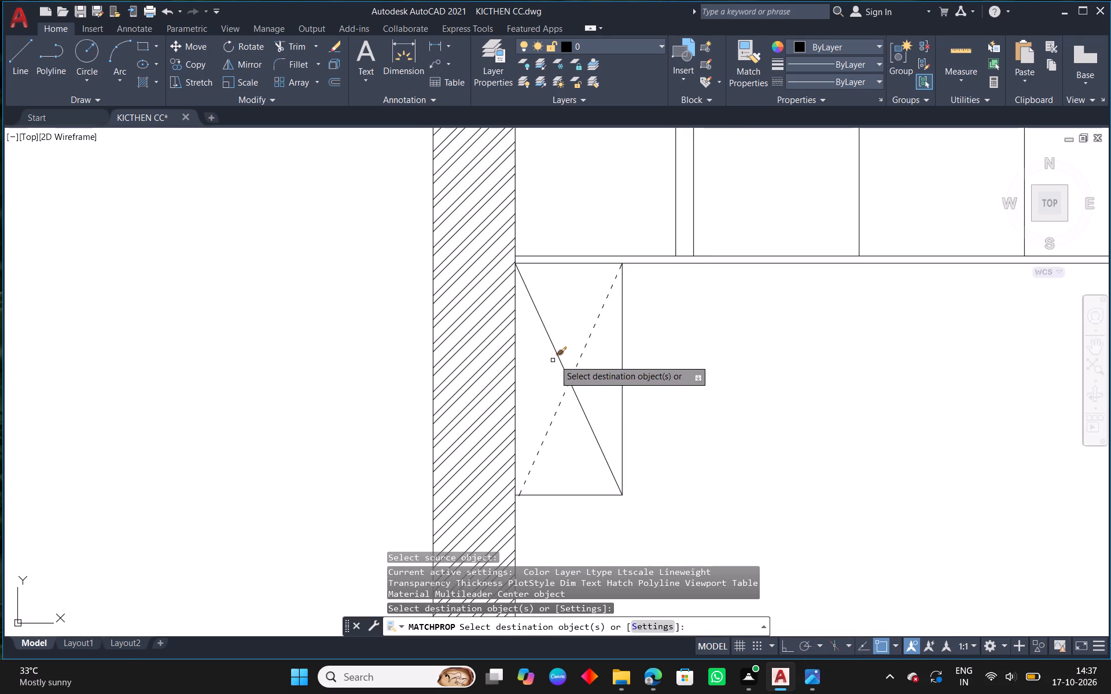
{"action": "left_click", "coordinate": [561, 357]}
{"action": "right_click", "coordinate": [561, 357]}
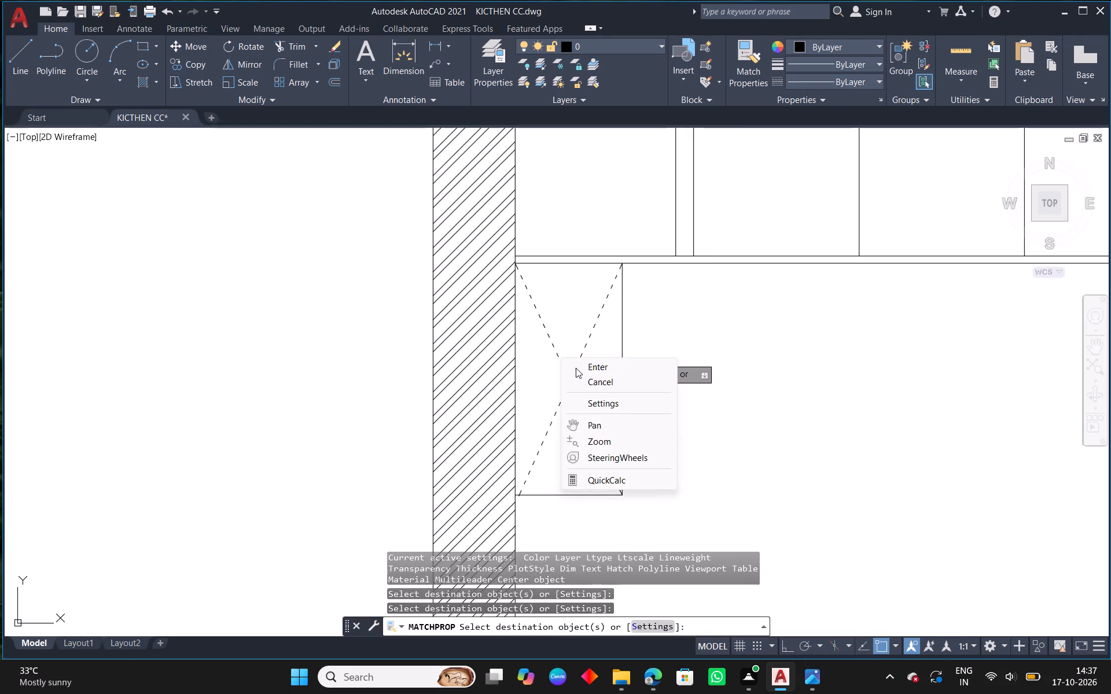
{"action": "left_click", "coordinate": [576, 368]}
Draw a vertical line about 1270 long from the loft division between the 50 and 464 bays down to the countertop's top edge.
{"action": "scroll", "coordinate": [628, 389], "scroll_direction": "down", "scroll_amount": 5}
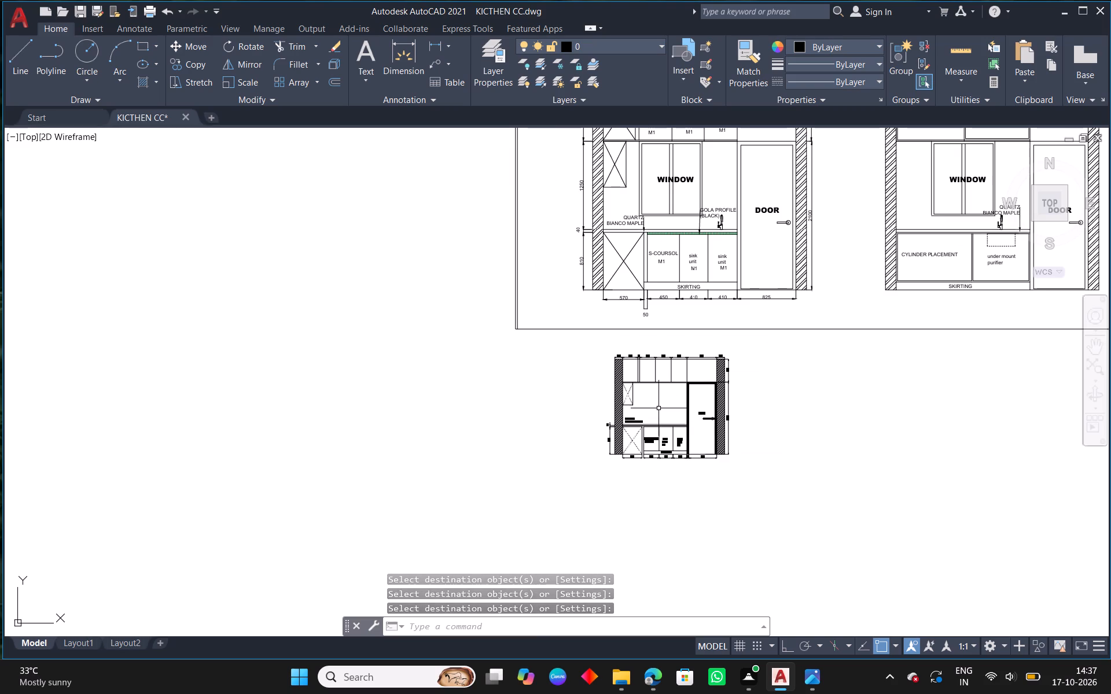
{"action": "scroll", "coordinate": [654, 398], "scroll_direction": "up", "scroll_amount": 3}
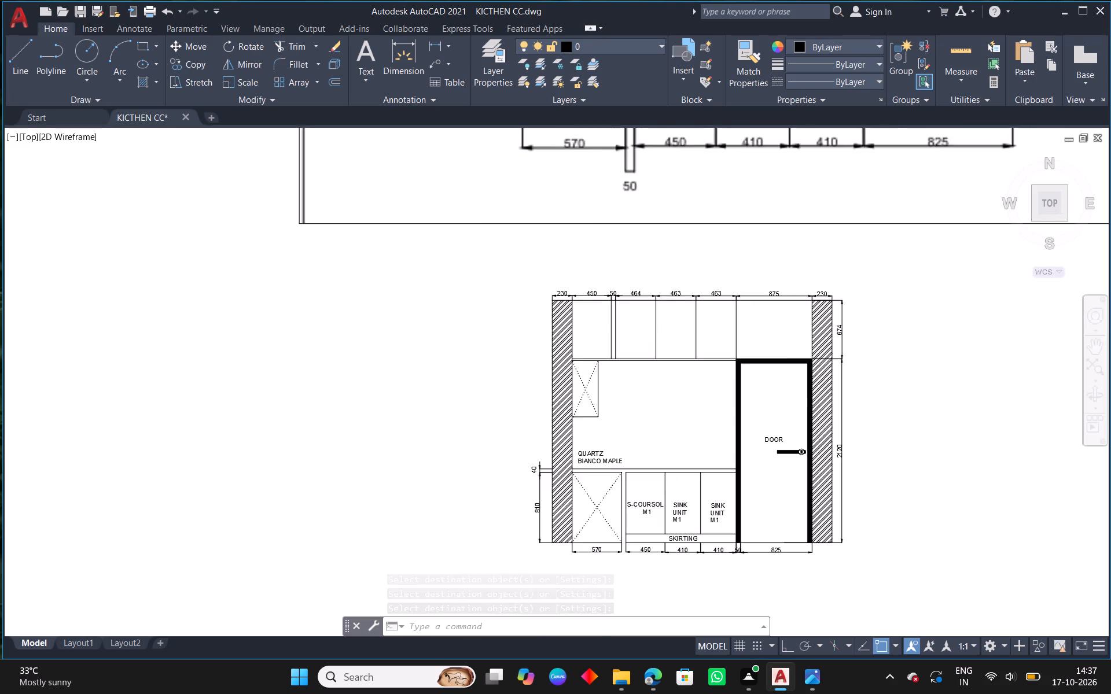
{"action": "left_click", "coordinate": [19, 49]}
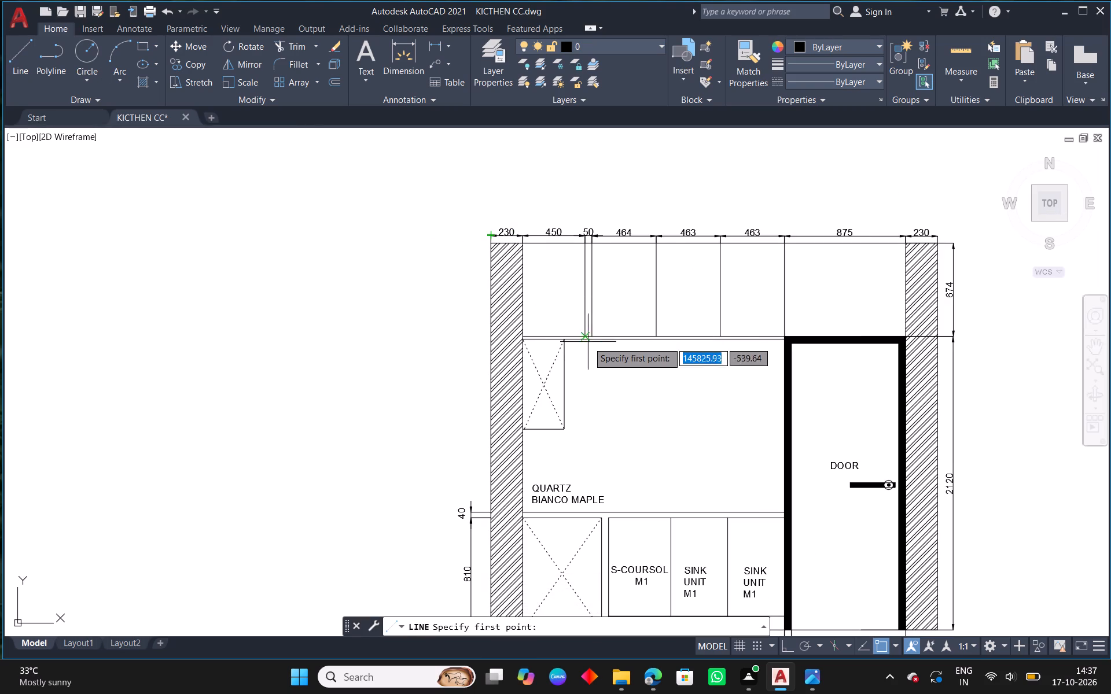
{"action": "left_click", "coordinate": [593, 337]}
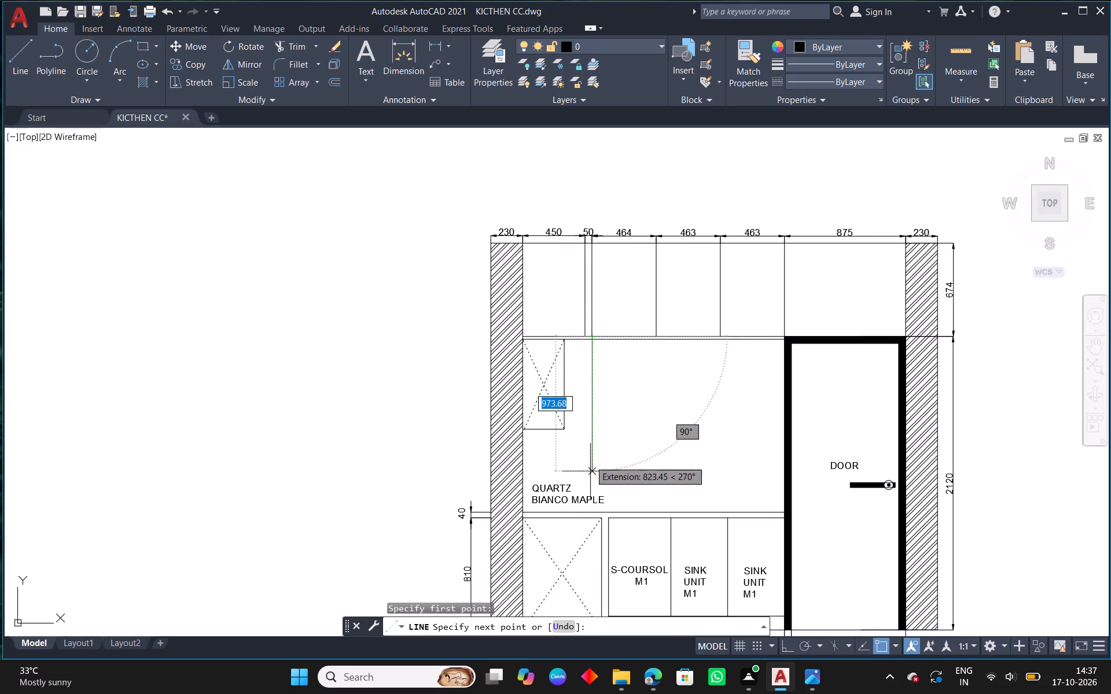
{"action": "middle_click_drag", "start_coordinate": [599, 499], "coordinate": [594, 349]}
{"action": "scroll", "coordinate": [587, 367], "scroll_direction": "up", "scroll_amount": 1}
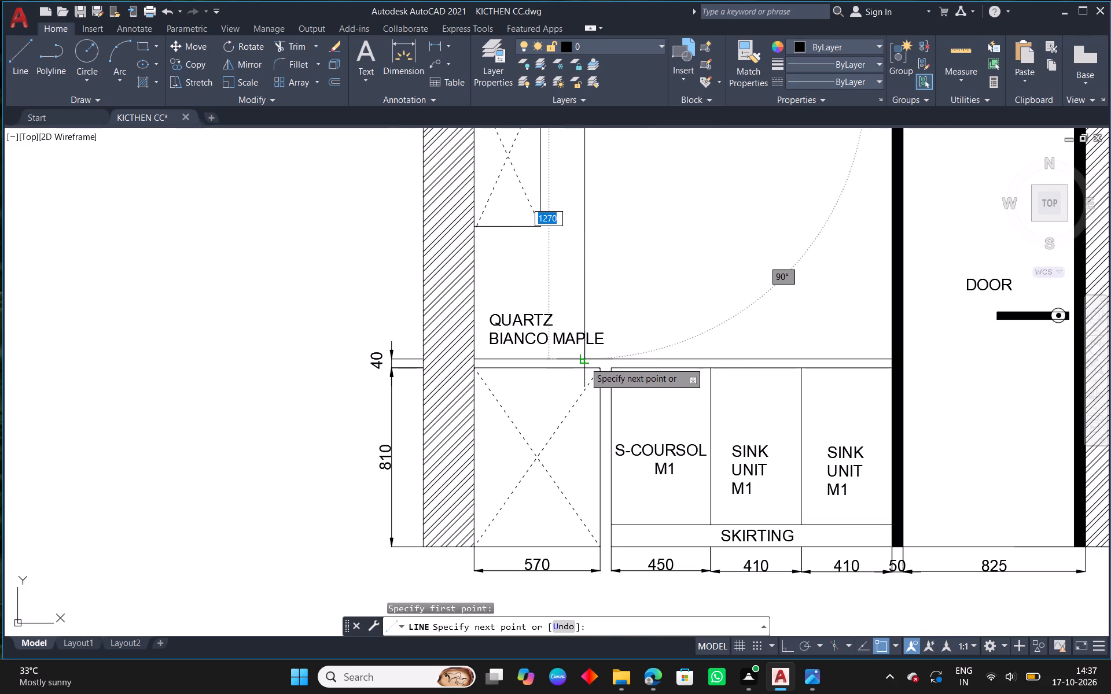
{"action": "left_click", "coordinate": [584, 362]}
{"action": "right_click", "coordinate": [584, 362]}
{"action": "left_click", "coordinate": [617, 367]}
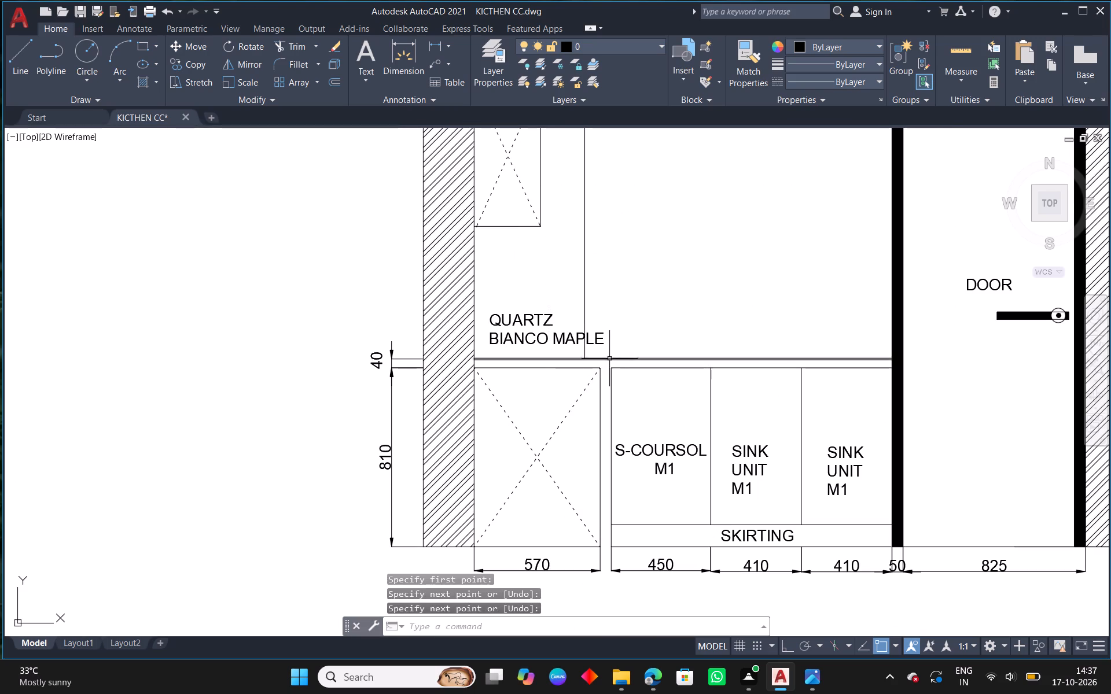
Draw a vertical line about 1270 long from the loft division between the two 463 bays down to the countertop's top edge.
{"action": "scroll", "coordinate": [612, 350], "scroll_direction": "down", "scroll_amount": 3}
{"action": "middle_click_drag", "start_coordinate": [697, 361], "coordinate": [611, 468]}
{"action": "scroll", "coordinate": [611, 468], "scroll_direction": "down", "scroll_amount": 1}
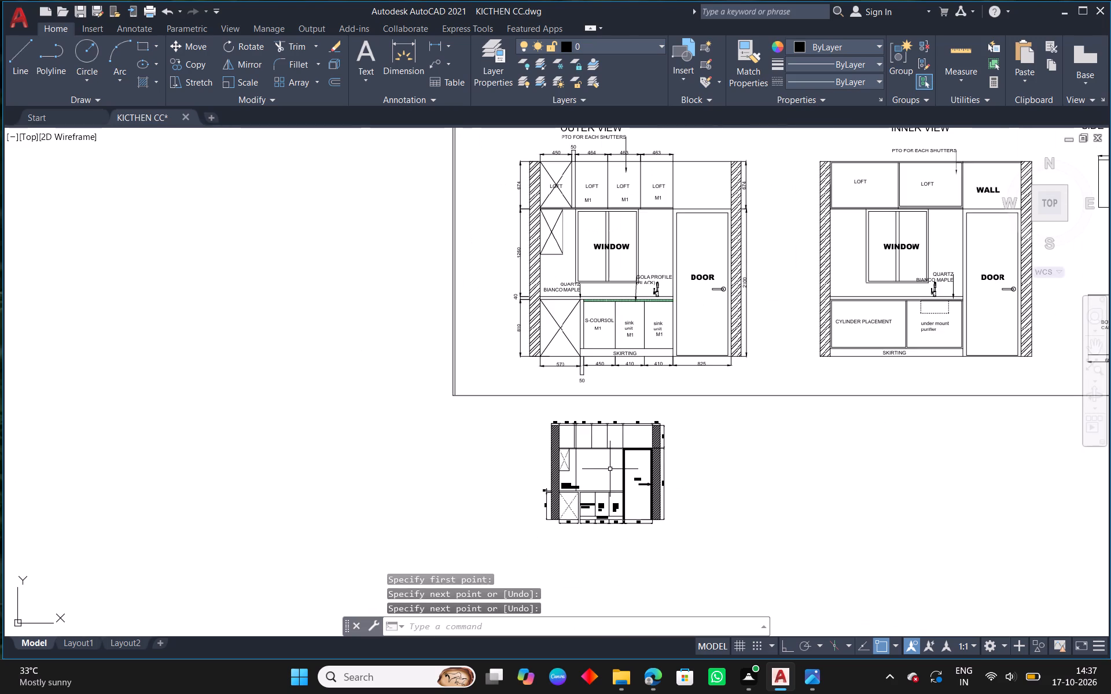
{"action": "scroll", "coordinate": [601, 461], "scroll_direction": "up", "scroll_amount": 1}
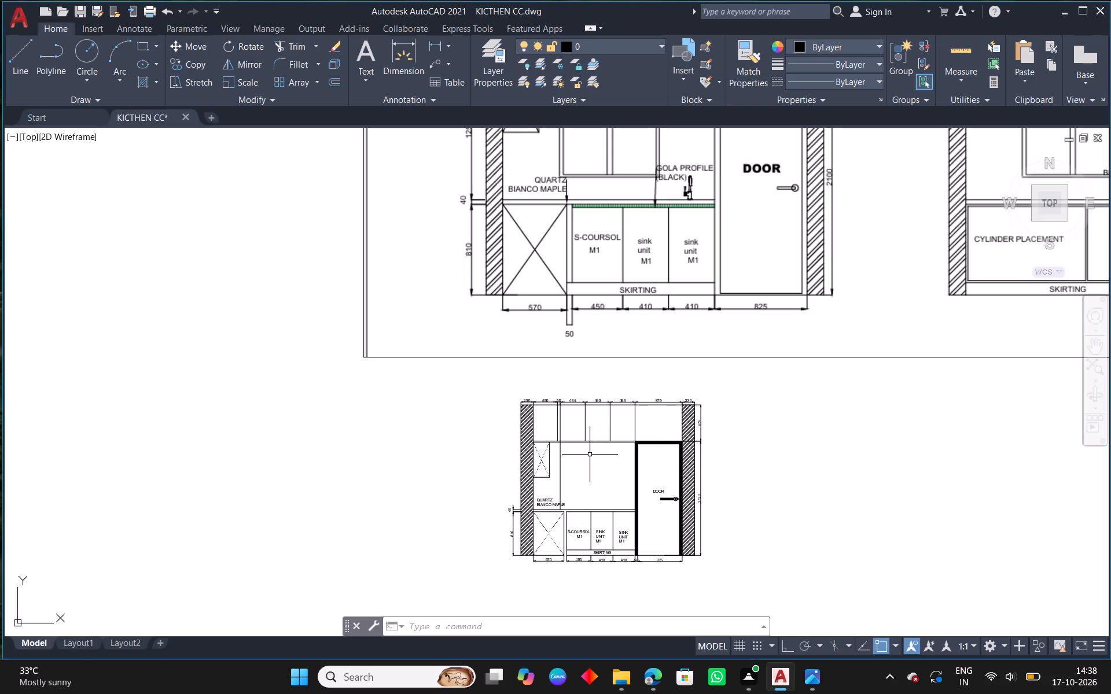
{"action": "scroll", "coordinate": [588, 452], "scroll_direction": "down", "scroll_amount": 1}
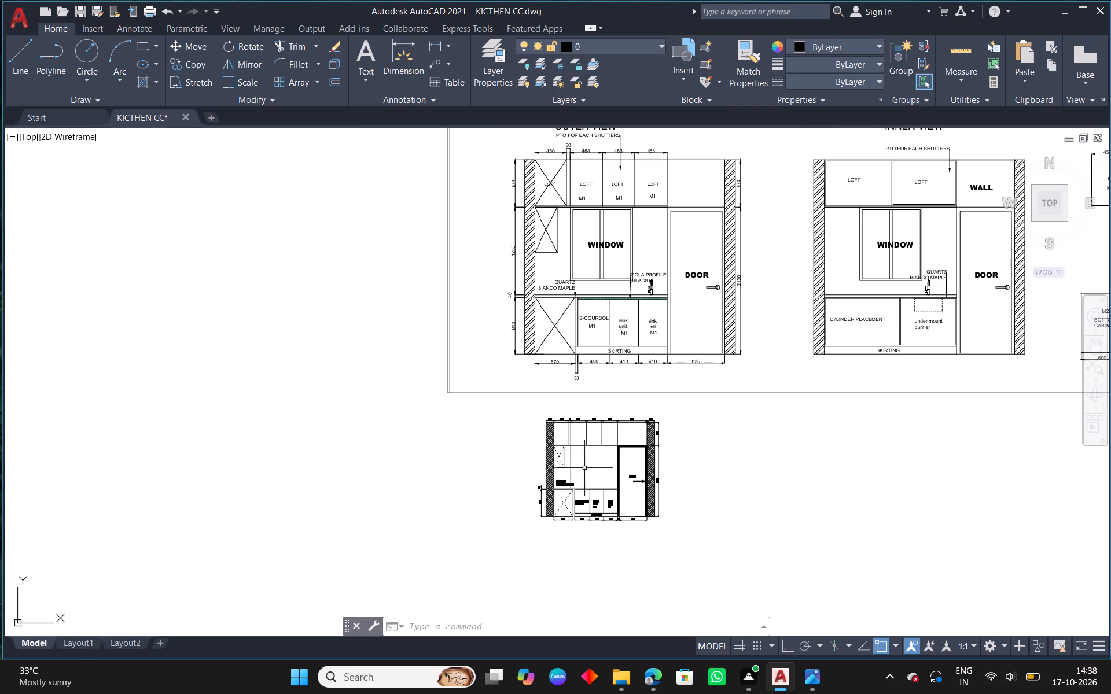
{"action": "scroll", "coordinate": [607, 470], "scroll_direction": "up", "scroll_amount": 3}
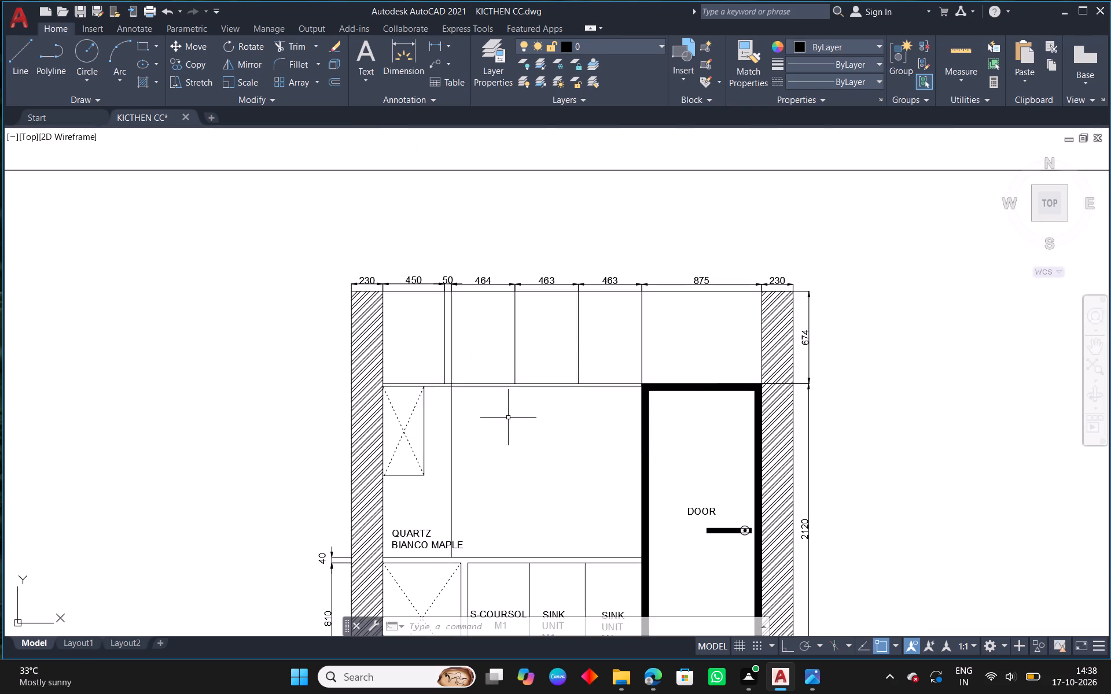
{"action": "right_click", "coordinate": [506, 415]}
{"action": "left_click", "coordinate": [575, 157]}
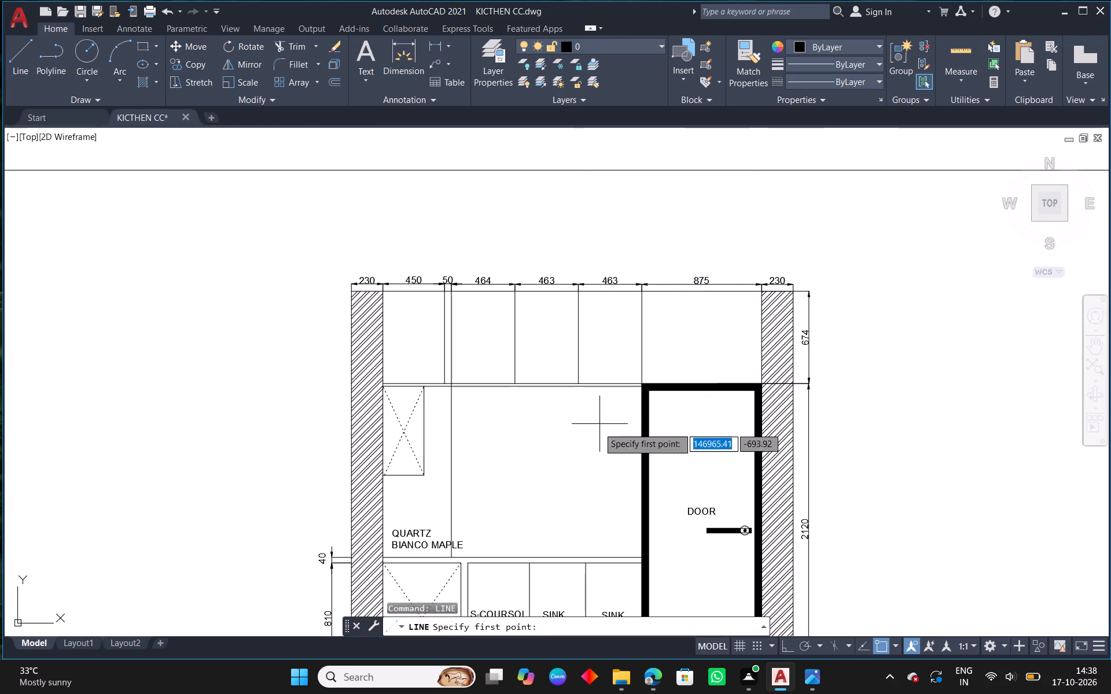
{"action": "scroll", "coordinate": [573, 394], "scroll_direction": "up", "scroll_amount": 1}
{"action": "left_click", "coordinate": [580, 376]}
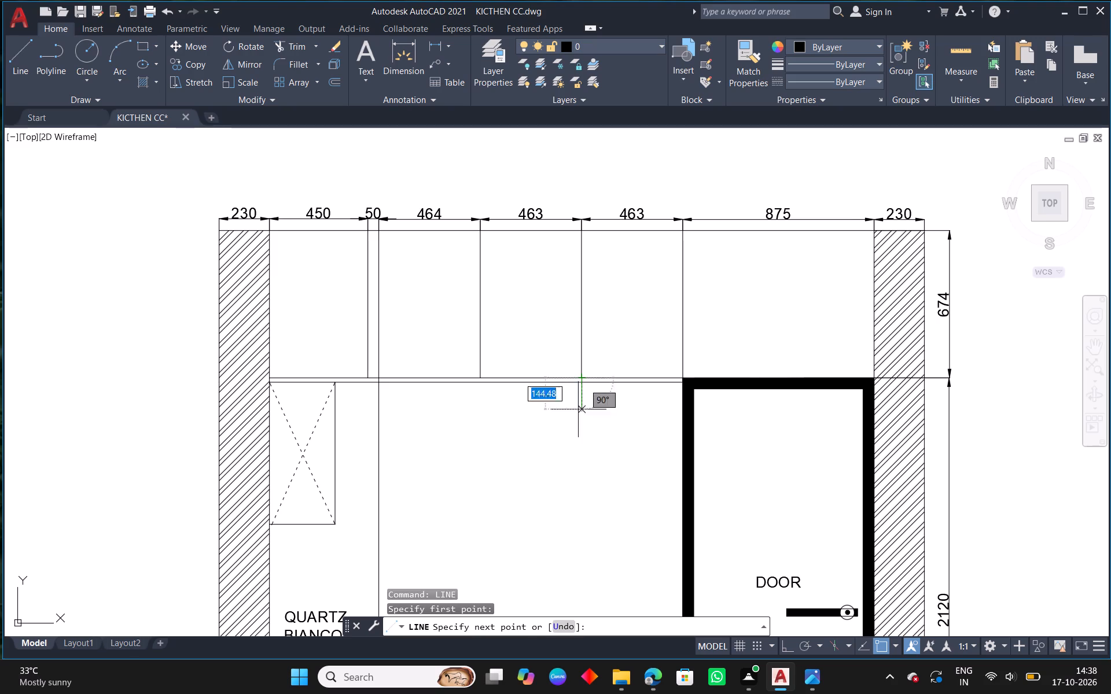
{"action": "middle_click_drag", "start_coordinate": [591, 586], "coordinate": [593, 375]}
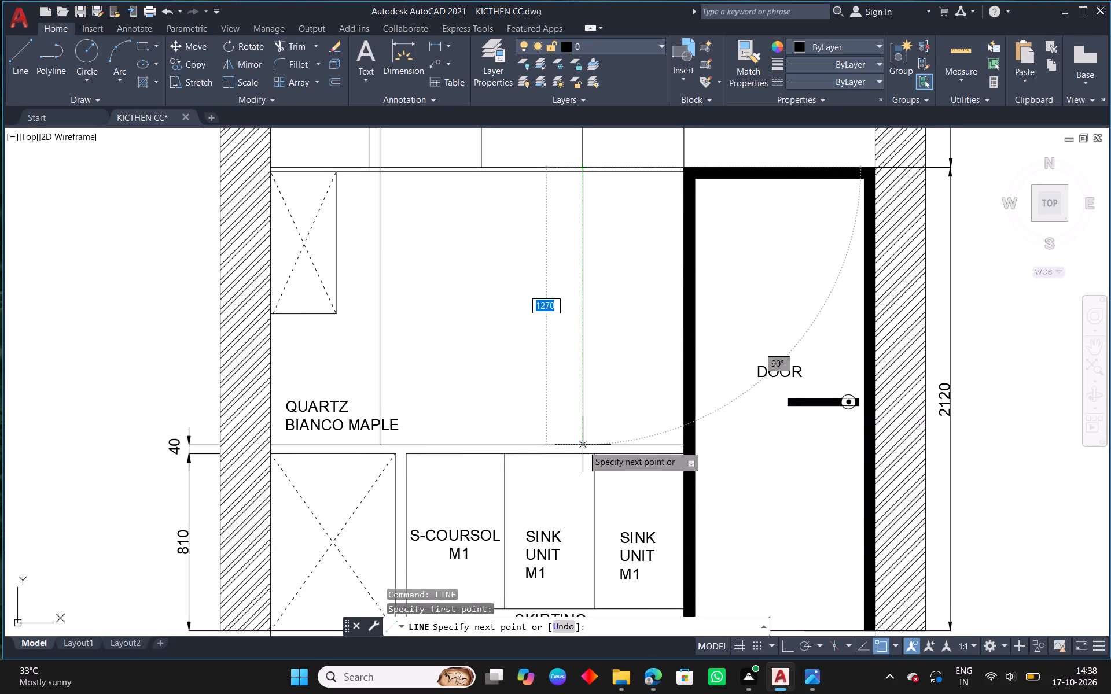
{"action": "left_click", "coordinate": [582, 446]}
{"action": "right_click", "coordinate": [582, 445]}
{"action": "left_click", "coordinate": [630, 452]}
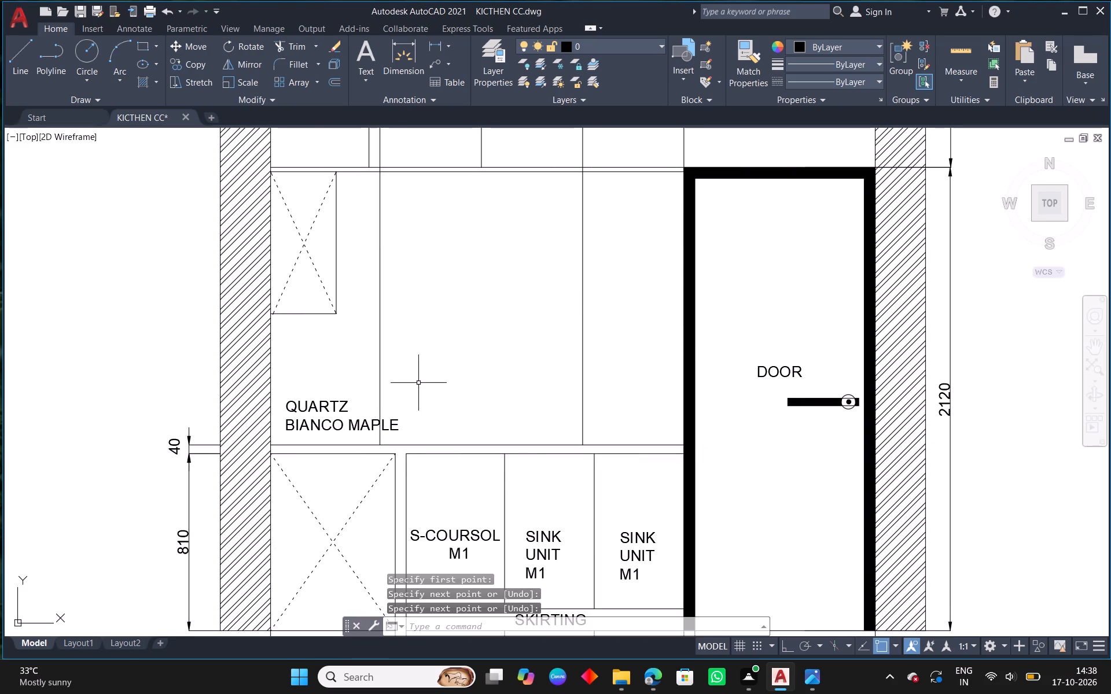
Offset the countertop's top edge line upward by 200.
{"action": "scroll", "coordinate": [409, 435], "scroll_direction": "down", "scroll_amount": 2}
{"action": "scroll", "coordinate": [437, 436], "scroll_direction": "up", "scroll_amount": 2}
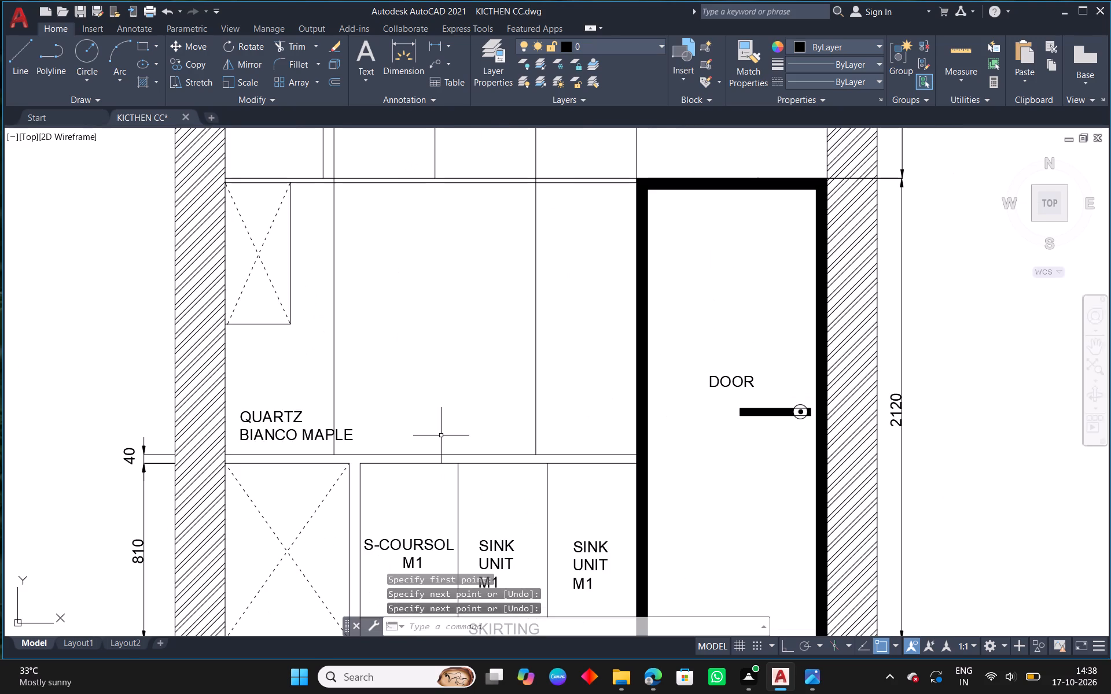
{"action": "type", "text": "O 200"}
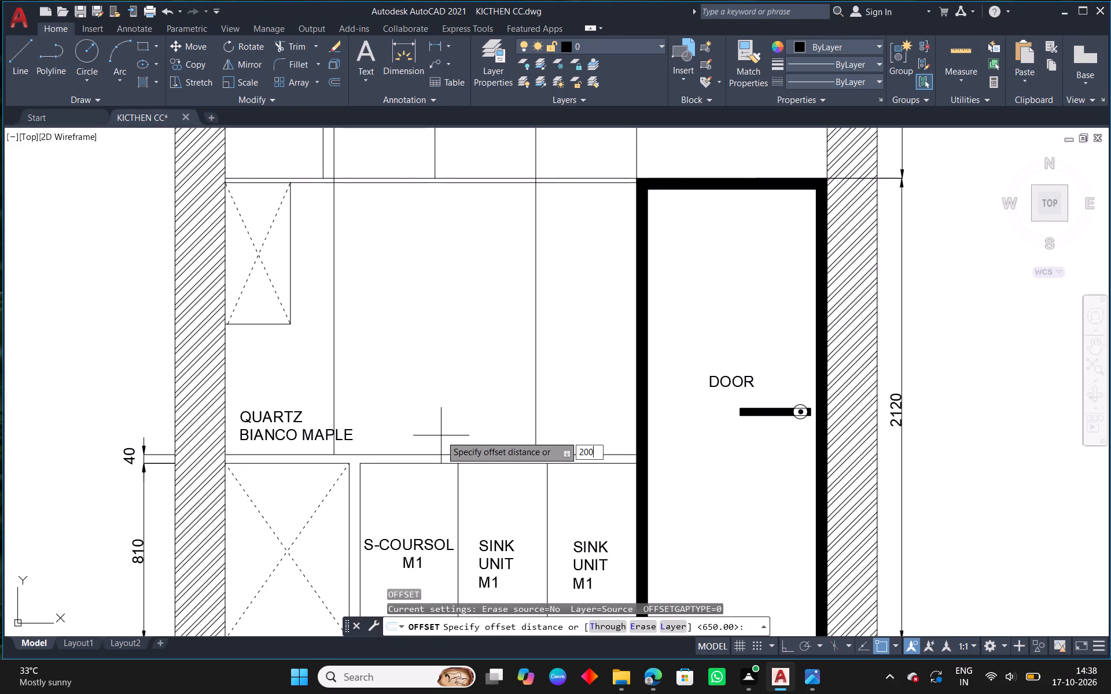
{"action": "key", "text": "Return"}
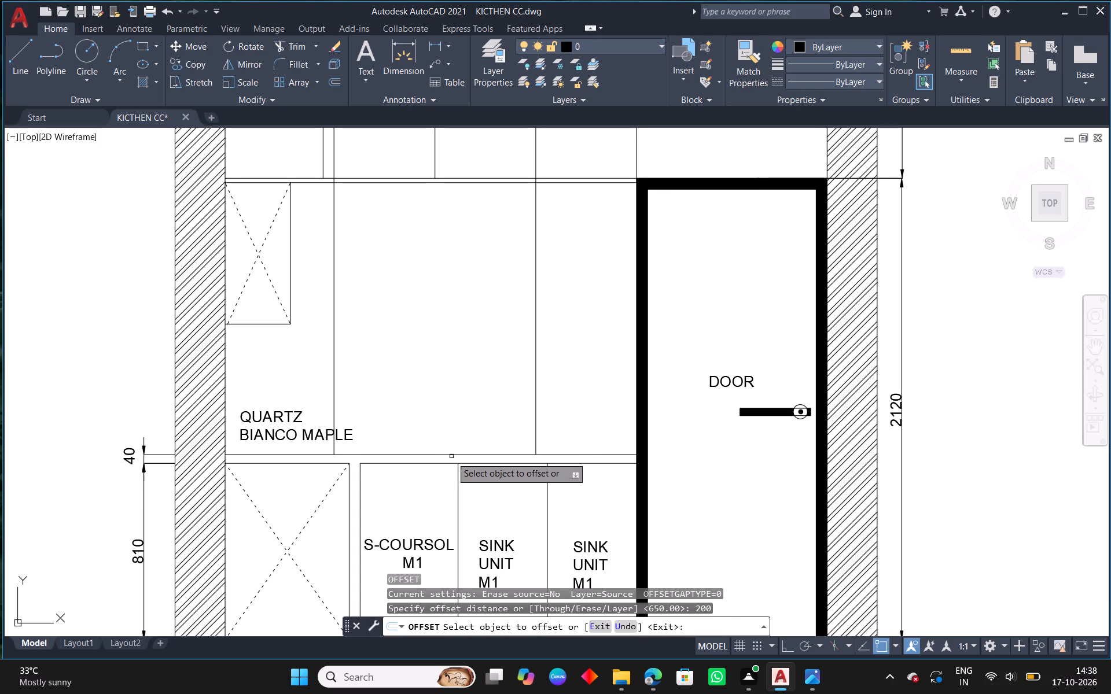
{"action": "left_click", "coordinate": [457, 454]}
{"action": "left_click", "coordinate": [454, 437]}
{"action": "right_click", "coordinate": [454, 436]}
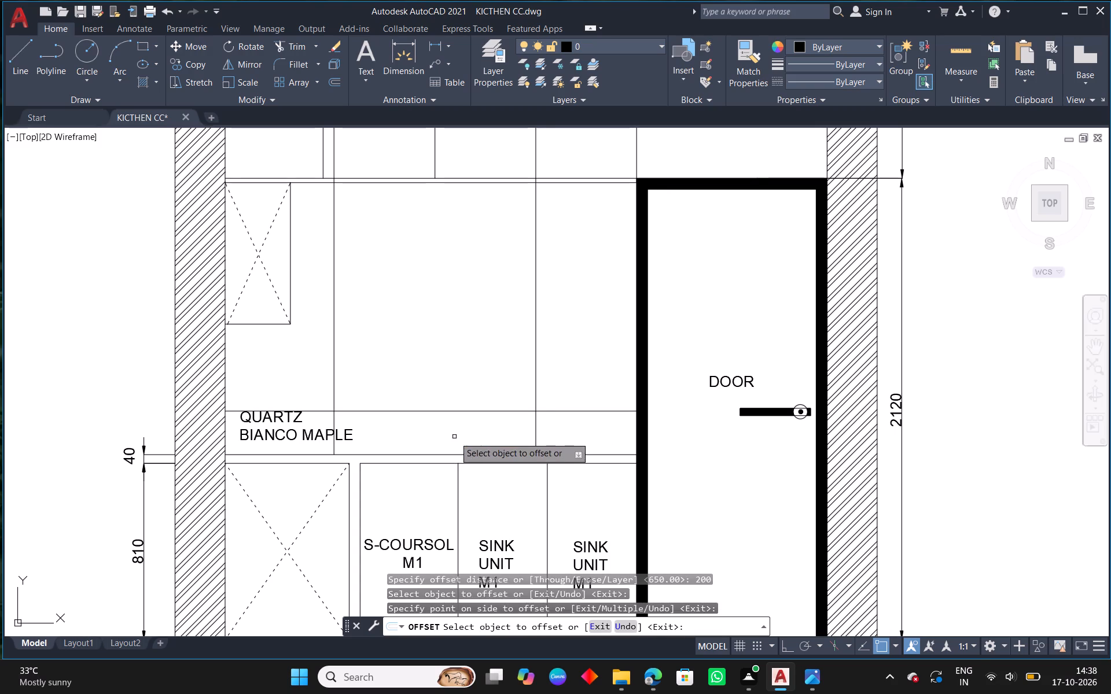
{"action": "left_click", "coordinate": [498, 445]}
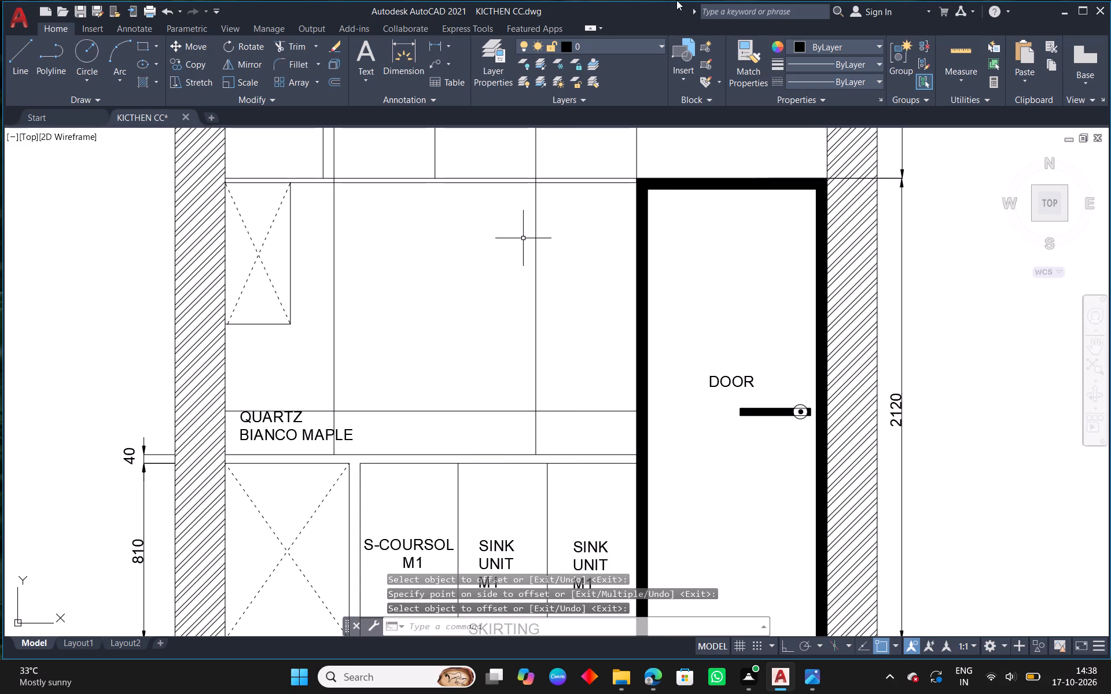
Fillet the offset line with both new vertical lines at radius 0 to form the window outline's square bottom corners.
{"action": "type", "text": "F"}
{"action": "key", "text": "space"}
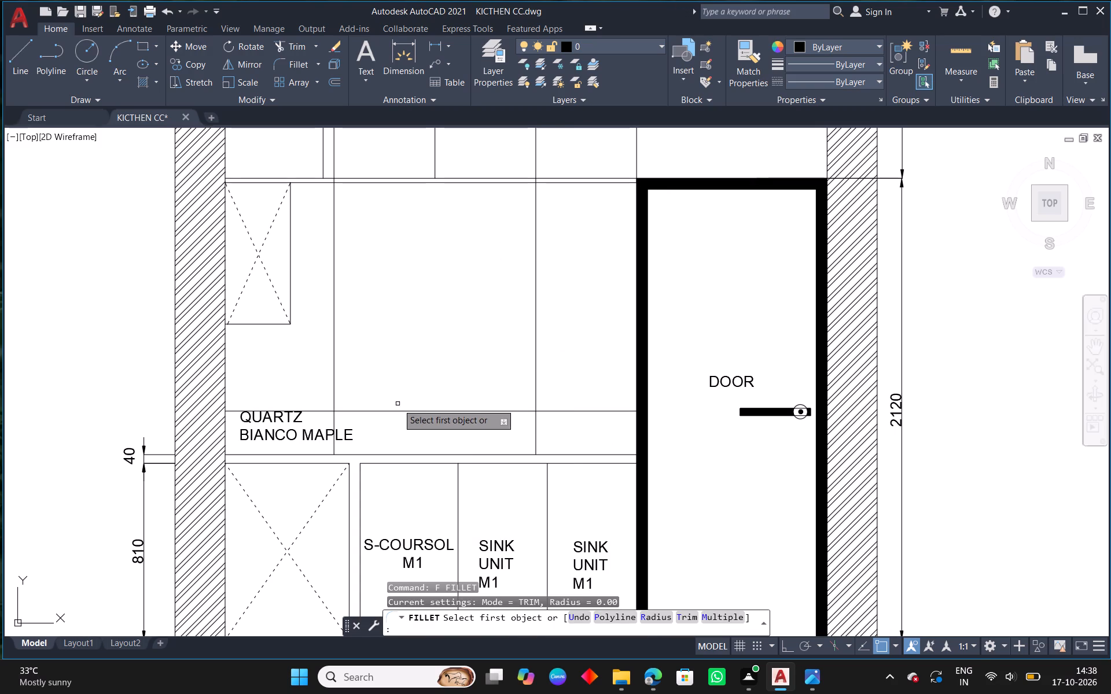
{"action": "left_click", "coordinate": [391, 414]}
{"action": "left_click", "coordinate": [334, 397]}
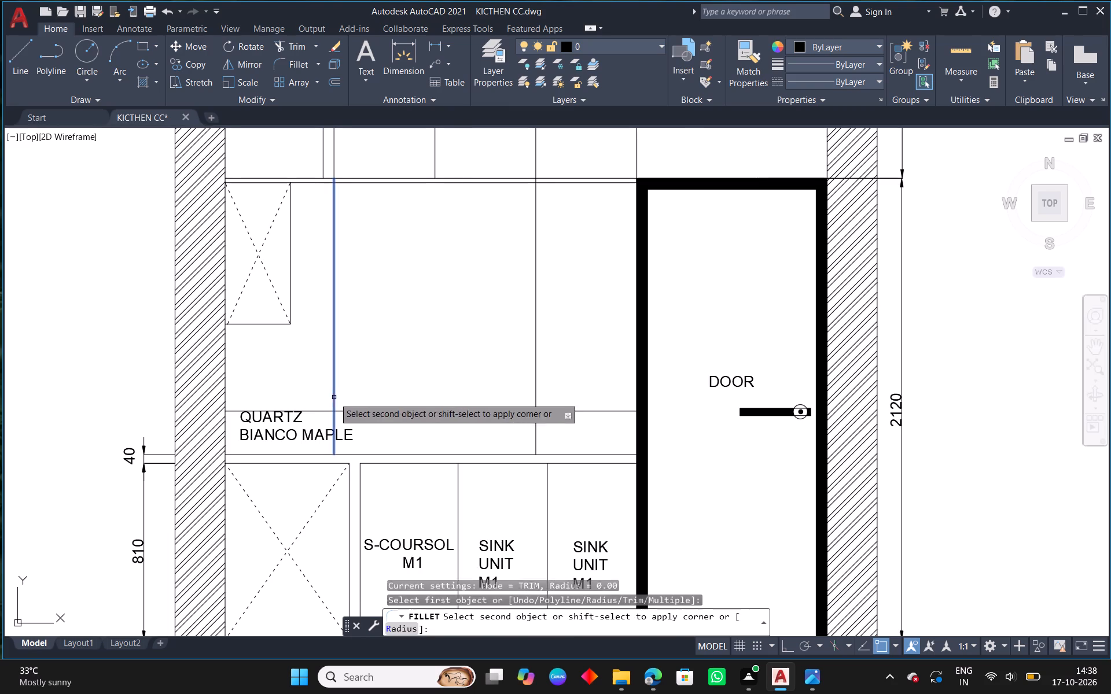
{"action": "left_click", "coordinate": [374, 412]}
{"action": "right_click", "coordinate": [422, 248]}
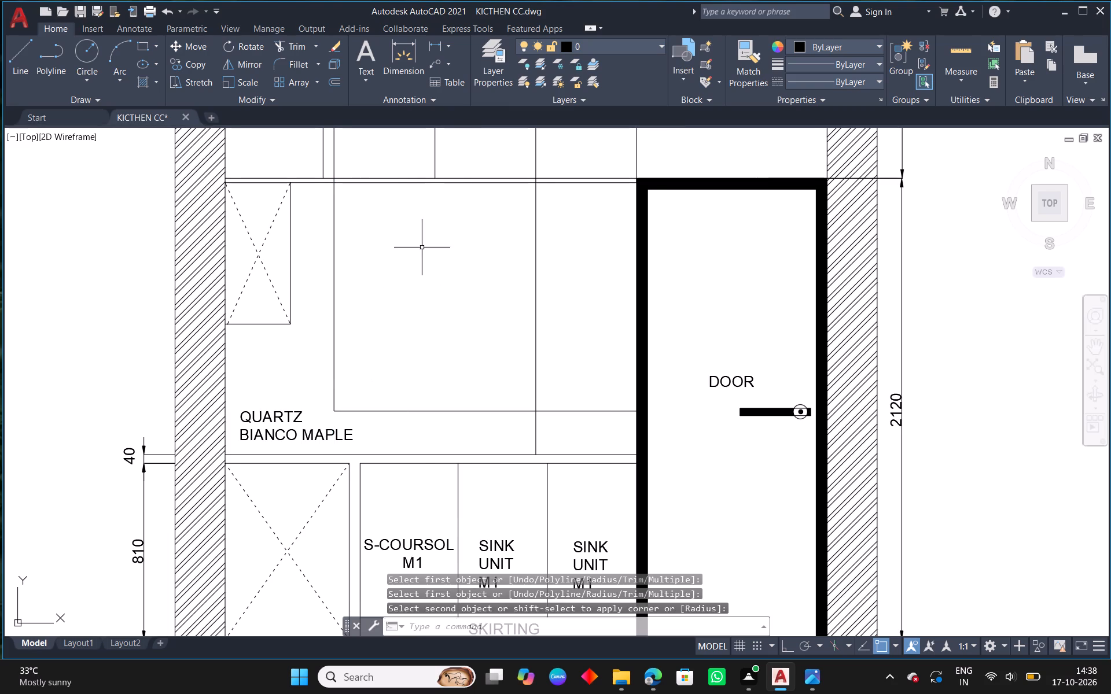
{"action": "left_click", "coordinate": [451, 258]}
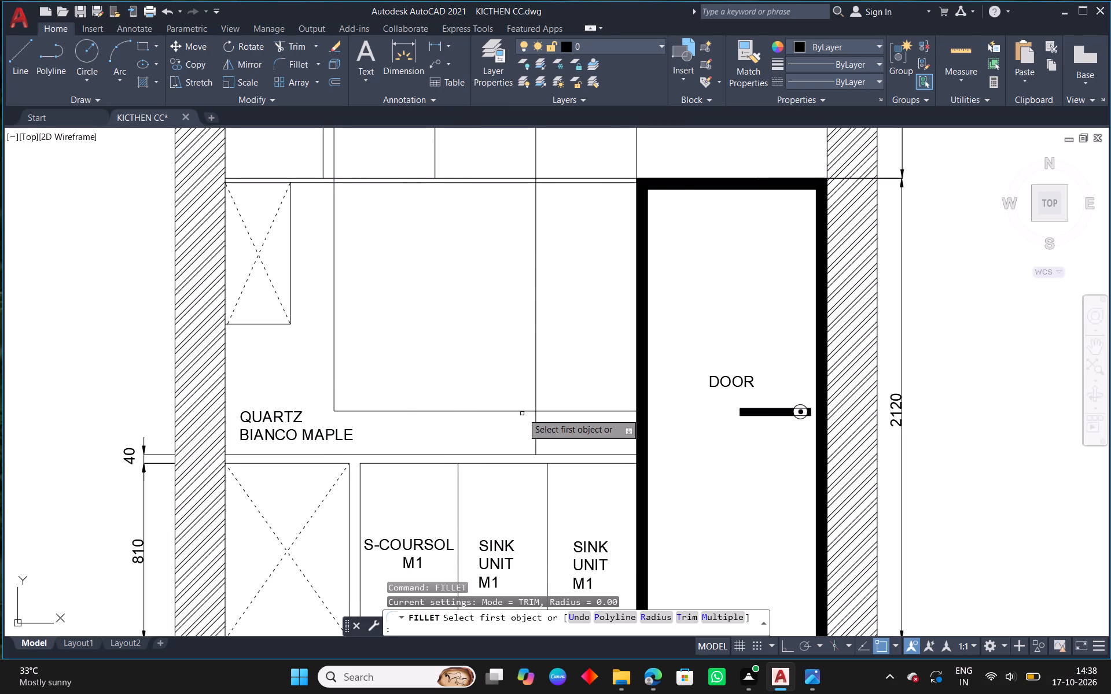
{"action": "left_click", "coordinate": [524, 412]}
{"action": "left_click", "coordinate": [537, 393]}
{"action": "key", "text": "Escape"}
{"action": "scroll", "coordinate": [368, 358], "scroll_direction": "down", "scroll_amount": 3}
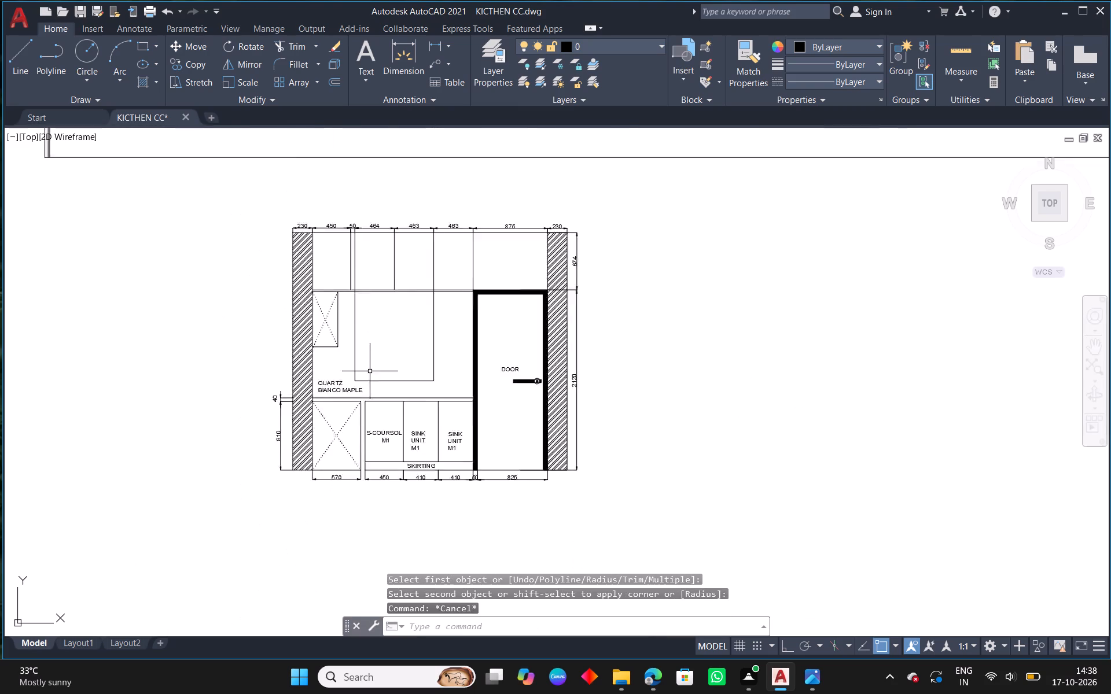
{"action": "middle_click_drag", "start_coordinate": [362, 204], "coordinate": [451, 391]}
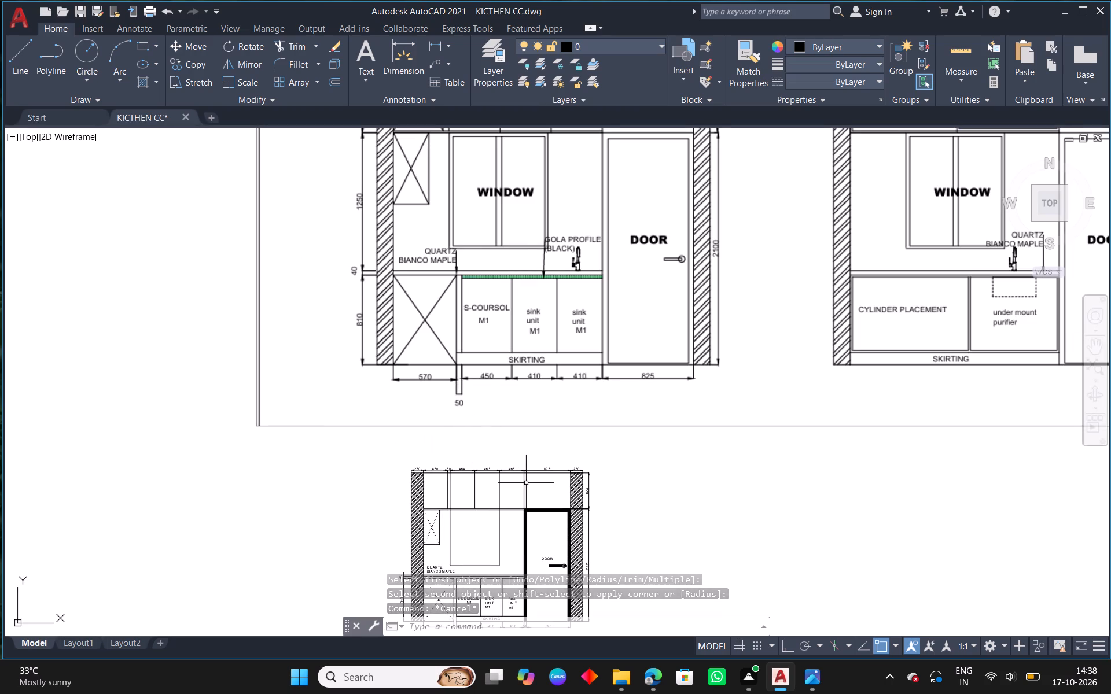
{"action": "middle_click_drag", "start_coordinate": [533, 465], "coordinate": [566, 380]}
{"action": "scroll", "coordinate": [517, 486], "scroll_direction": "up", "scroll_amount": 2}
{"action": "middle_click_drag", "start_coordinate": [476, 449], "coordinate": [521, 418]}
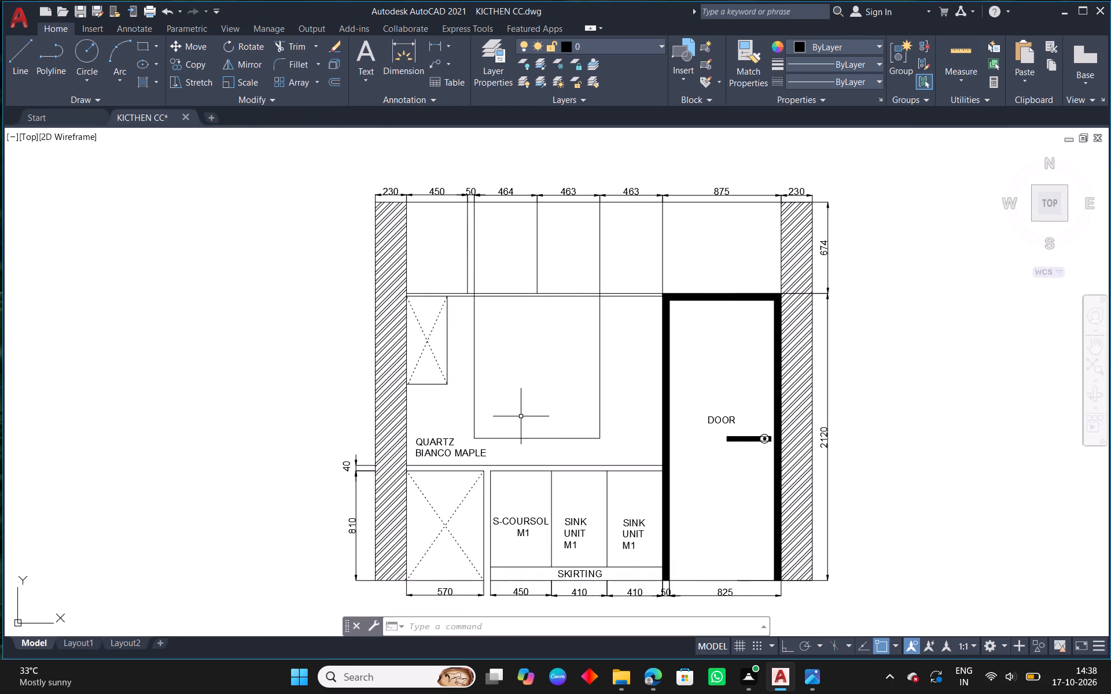
Offset both vertical sides of the window outline inward by 30.
{"action": "type", "text": "O"}
{"action": "key", "text": "space"}
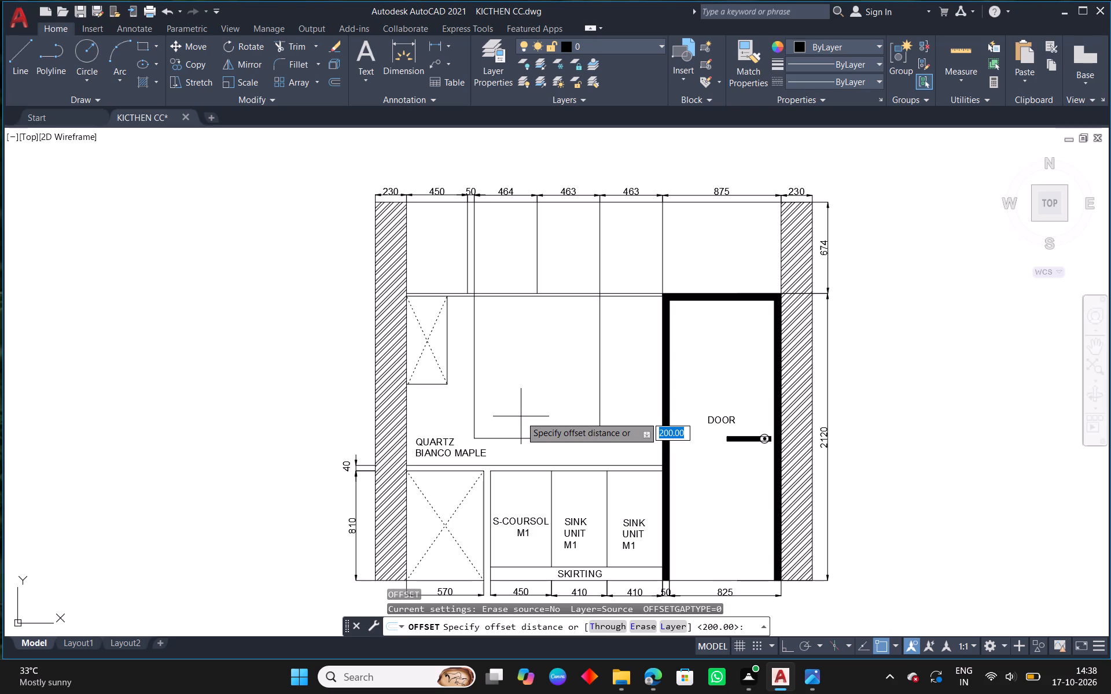
{"action": "key", "text": "3"}
{"action": "key", "text": "0"}
{"action": "key", "text": "Return"}
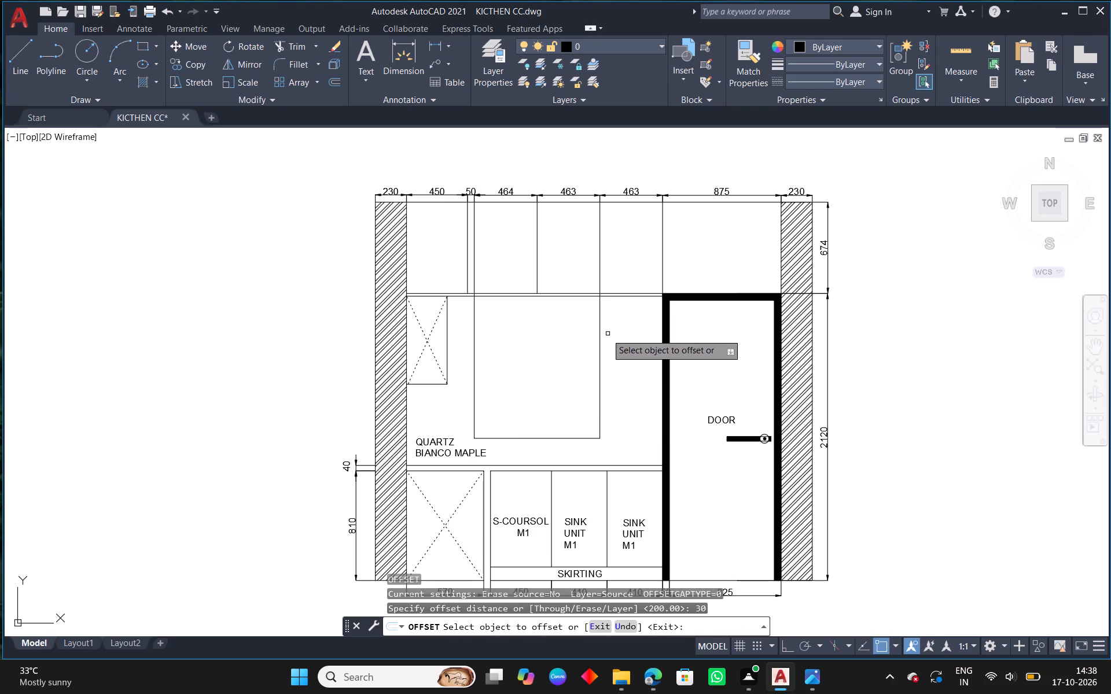
{"action": "left_click", "coordinate": [599, 337]}
{"action": "left_click", "coordinate": [581, 341]}
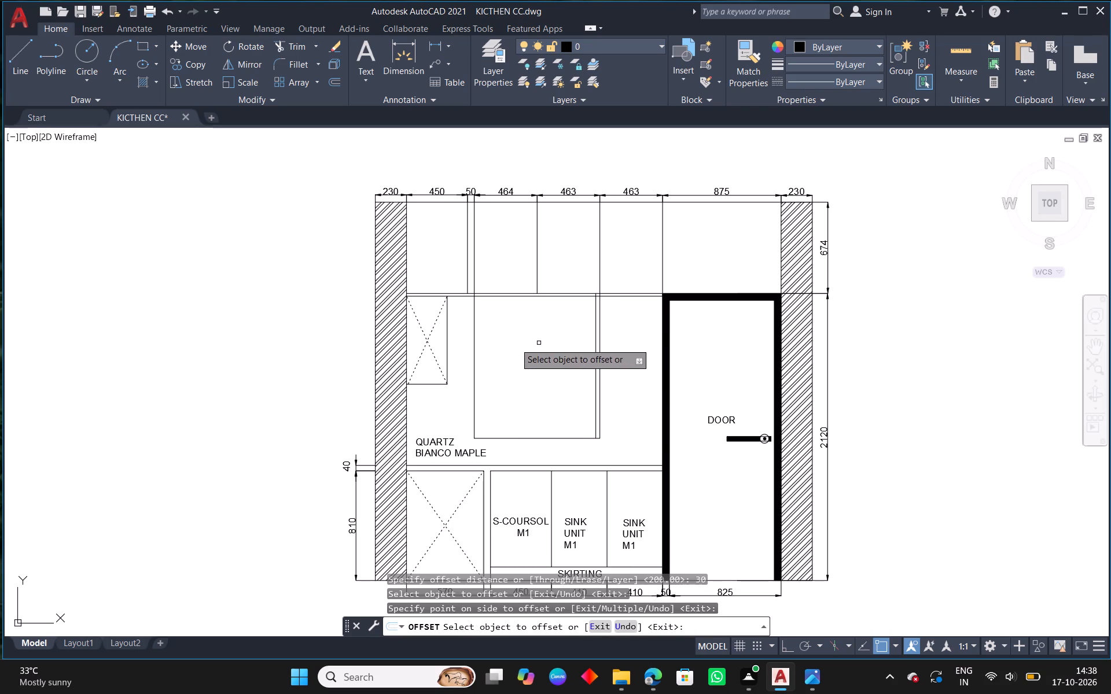
{"action": "left_click", "coordinate": [475, 346]}
{"action": "left_click", "coordinate": [505, 346]}
{"action": "key", "text": "Escape"}
Trim the inner side lines and the loft's lower horizontal line where they cross at the window frame's two top corners.
{"action": "scroll", "coordinate": [476, 291], "scroll_direction": "up", "scroll_amount": 2}
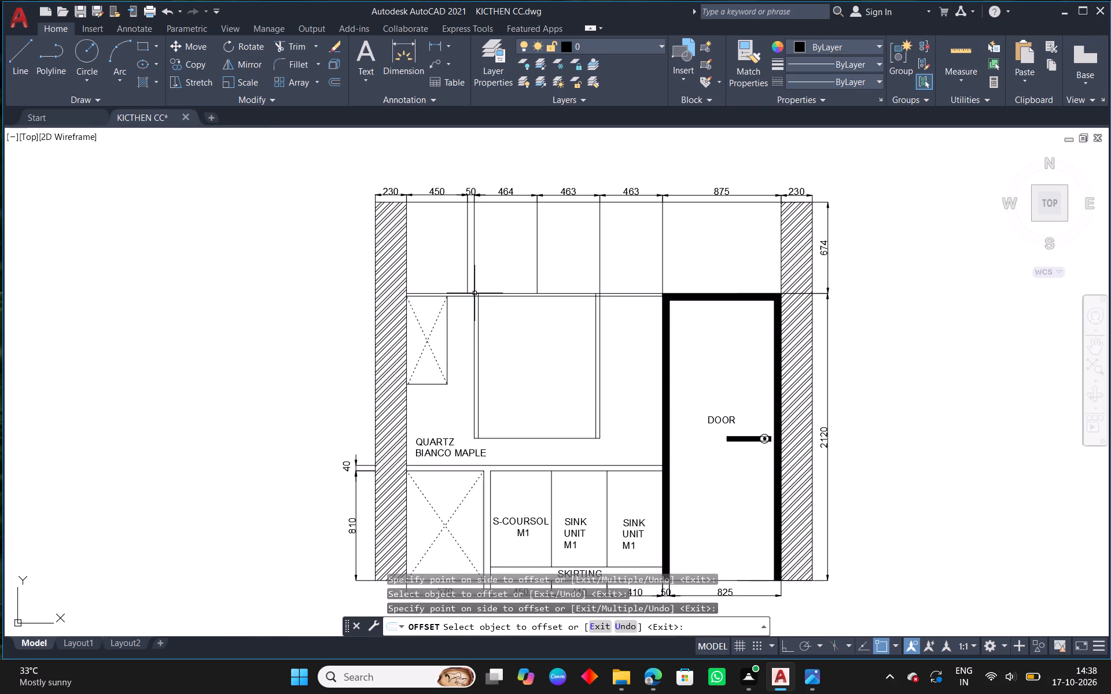
{"action": "scroll", "coordinate": [482, 285], "scroll_direction": "up", "scroll_amount": 2}
{"action": "scroll", "coordinate": [472, 337], "scroll_direction": "up", "scroll_amount": 2}
{"action": "type", "text": "TR"}
{"action": "key", "text": "space"}
{"action": "key", "text": "space"}
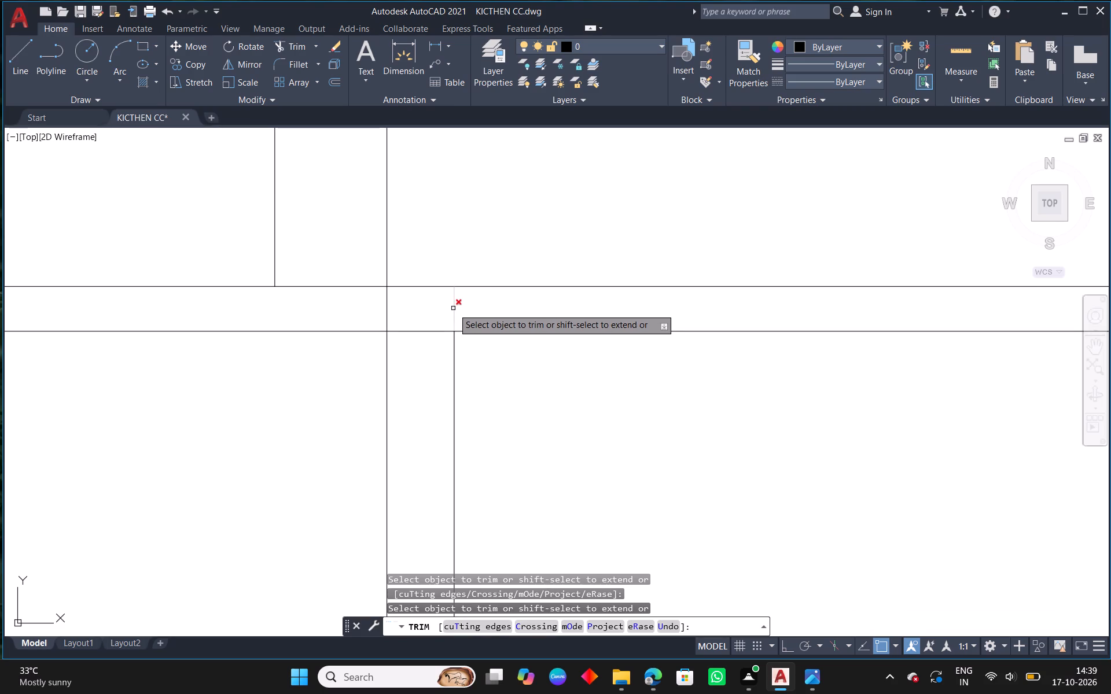
{"action": "left_click", "coordinate": [453, 308]}
{"action": "left_click", "coordinate": [439, 331]}
{"action": "scroll", "coordinate": [478, 385], "scroll_direction": "down", "scroll_amount": 4}
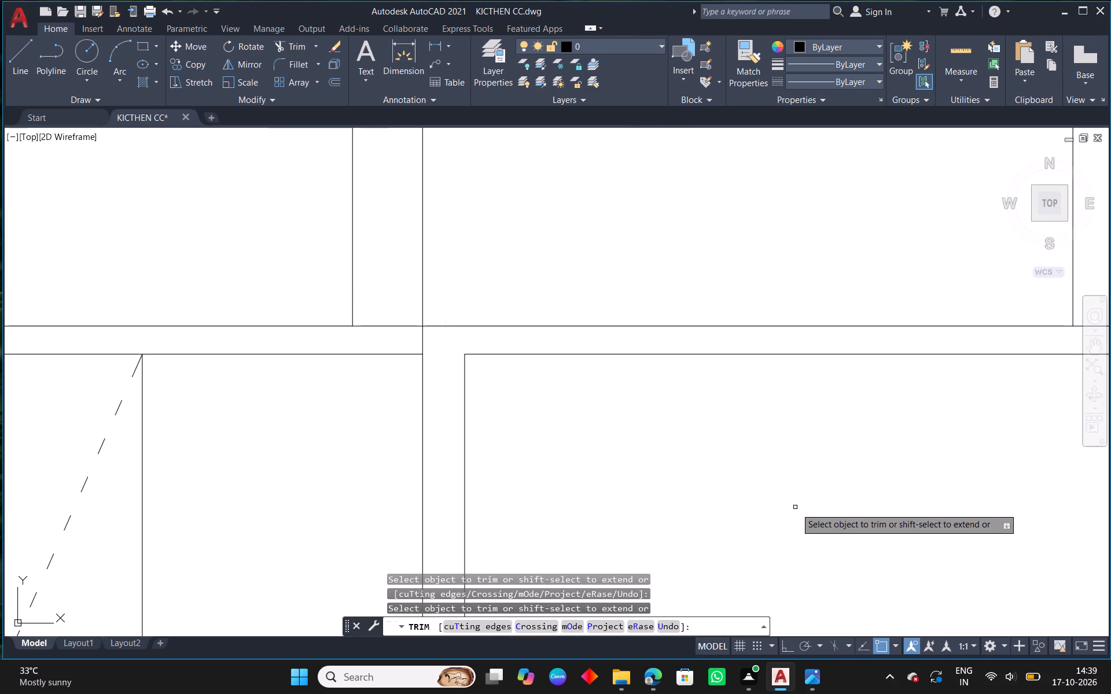
{"action": "scroll", "coordinate": [662, 426], "scroll_direction": "down", "scroll_amount": 2}
{"action": "middle_click_drag", "start_coordinate": [858, 499], "coordinate": [575, 404]}
{"action": "middle_click_drag", "start_coordinate": [922, 476], "coordinate": [567, 388]}
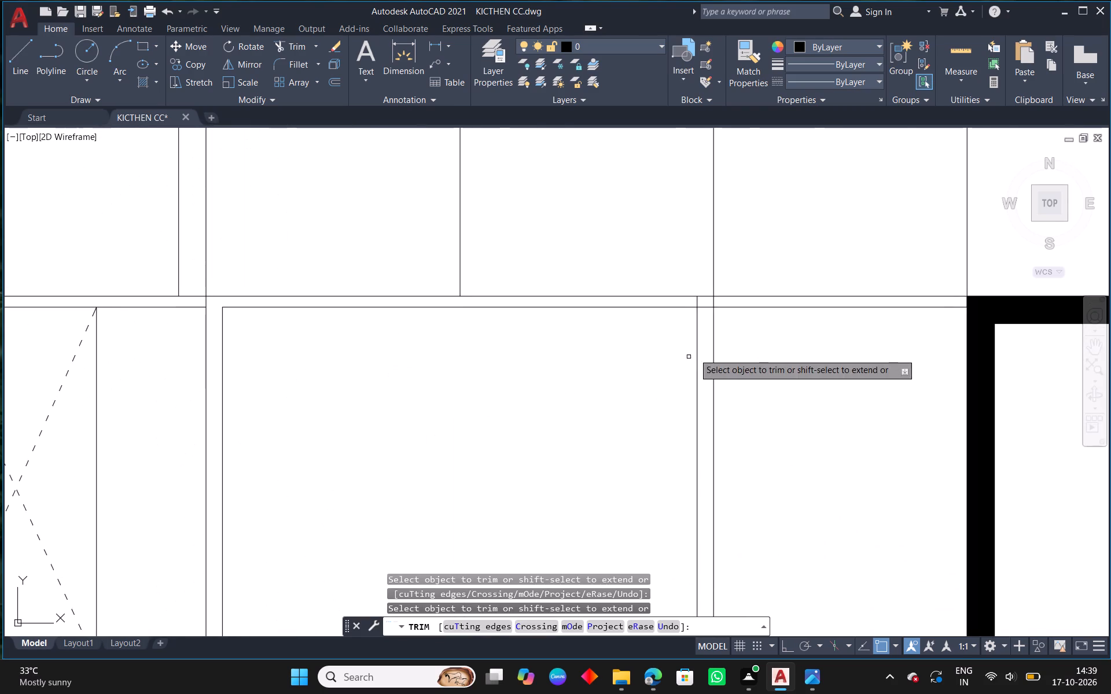
{"action": "scroll", "coordinate": [712, 321], "scroll_direction": "up", "scroll_amount": 1}
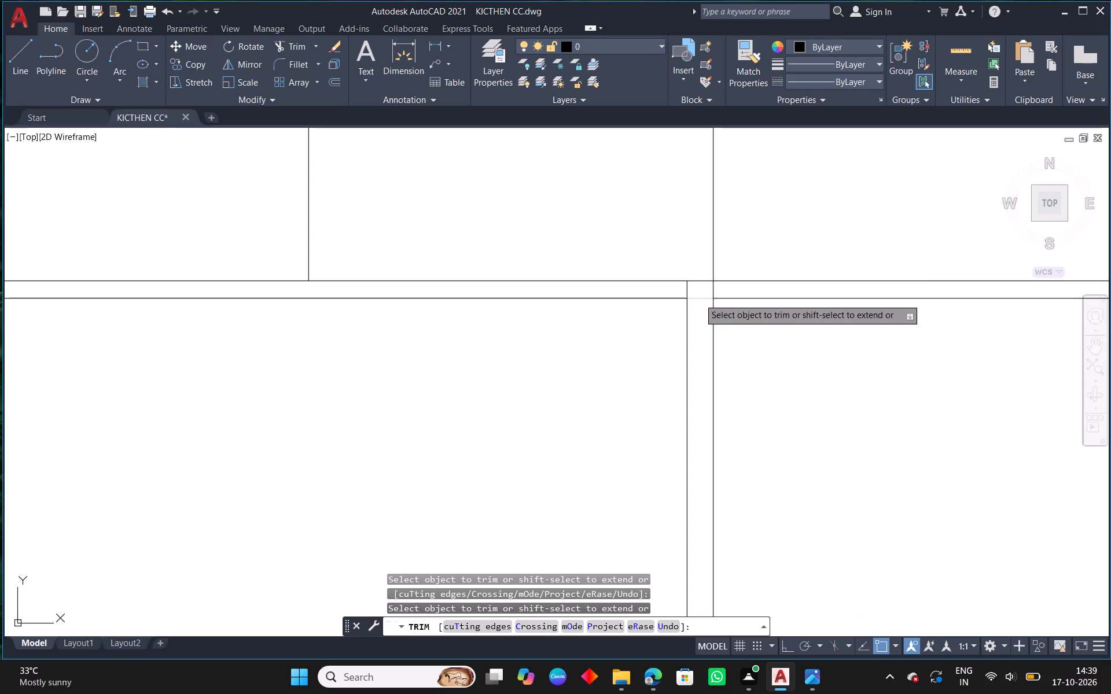
{"action": "left_click", "coordinate": [699, 298]}
{"action": "left_click", "coordinate": [686, 291]}
{"action": "right_click", "coordinate": [686, 291]}
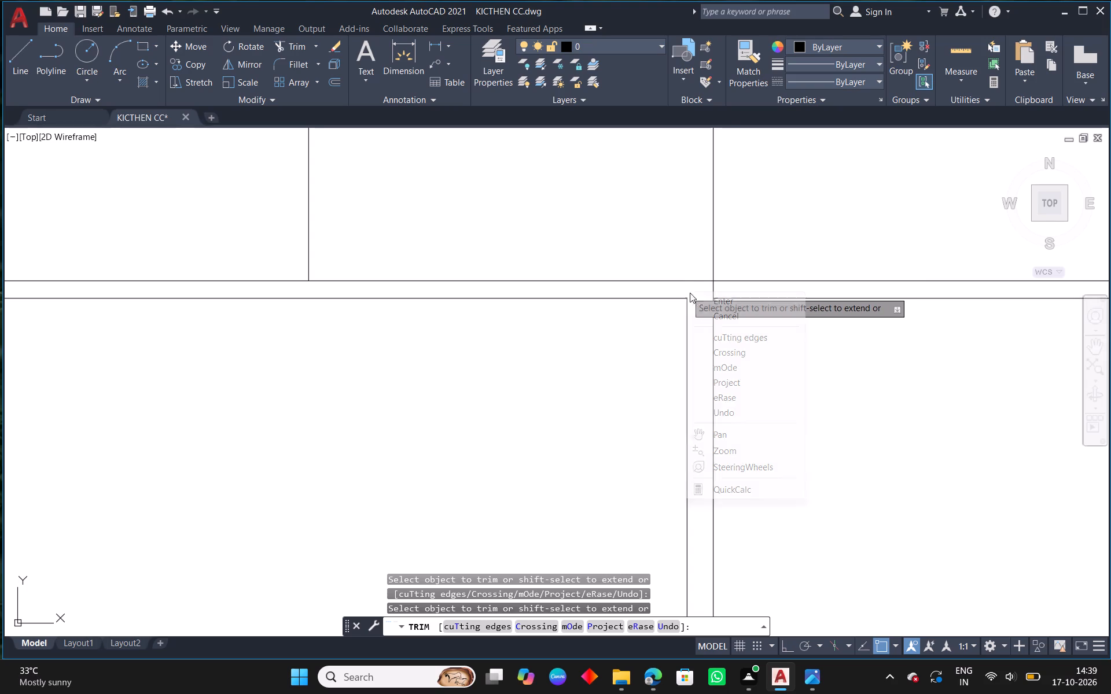
{"action": "left_click", "coordinate": [704, 300]}
Draw a vertical centre line through the window from the top edge's midpoint to the bottom edge's midpoint.
{"action": "scroll", "coordinate": [534, 361], "scroll_direction": "down", "scroll_amount": 5}
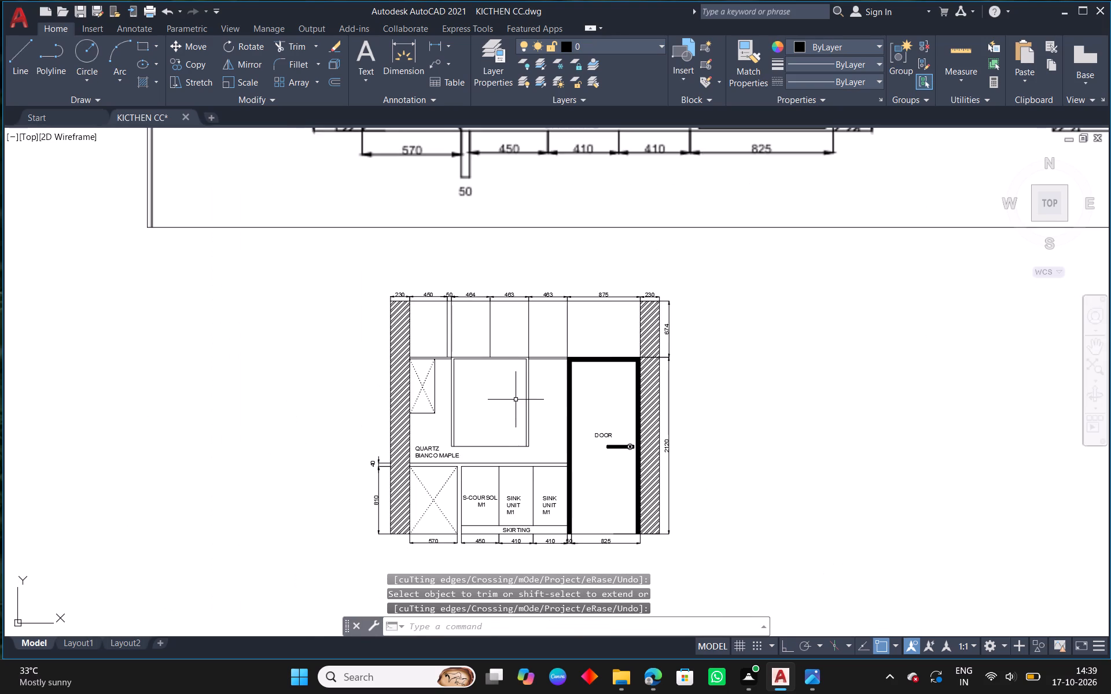
{"action": "scroll", "coordinate": [516, 400], "scroll_direction": "down", "scroll_amount": 2}
{"action": "scroll", "coordinate": [490, 428], "scroll_direction": "up", "scroll_amount": 3}
{"action": "scroll", "coordinate": [565, 342], "scroll_direction": "up", "scroll_amount": 1}
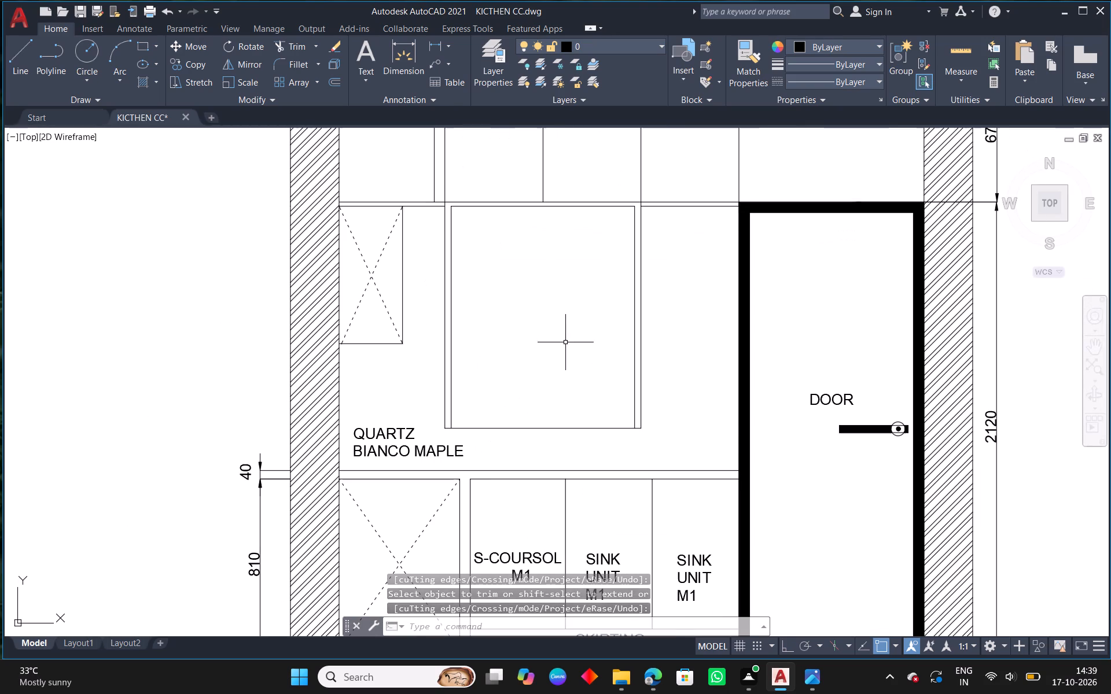
{"action": "left_click", "coordinate": [26, 57]}
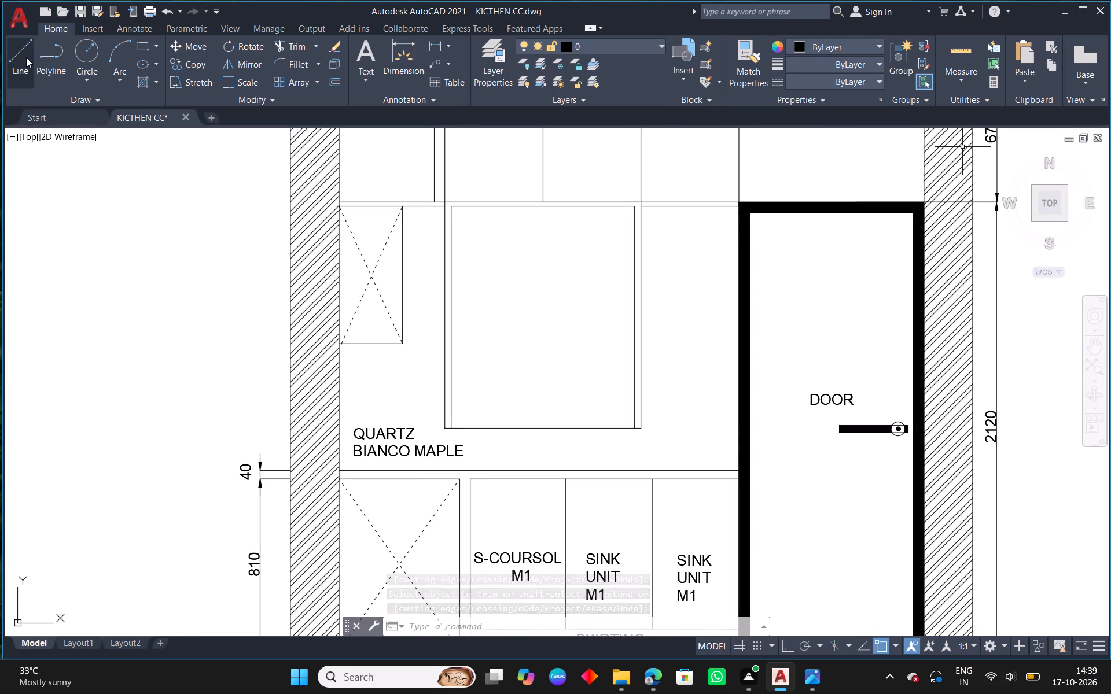
{"action": "left_click", "coordinate": [542, 207]}
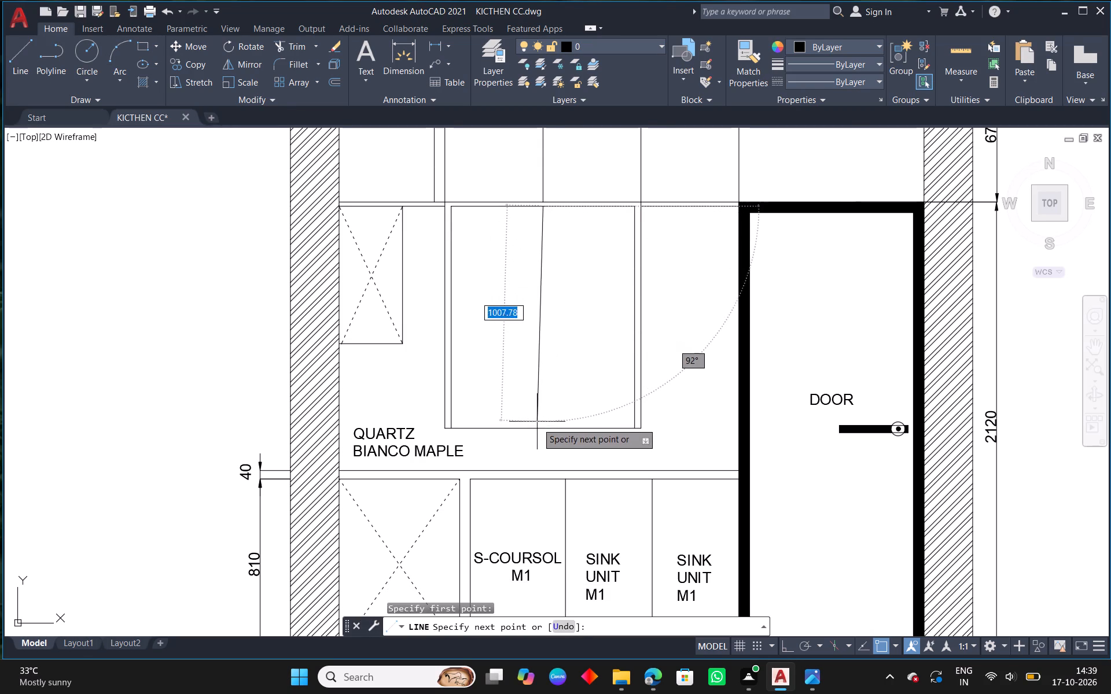
{"action": "left_click", "coordinate": [541, 432]}
{"action": "key", "text": "Escape"}
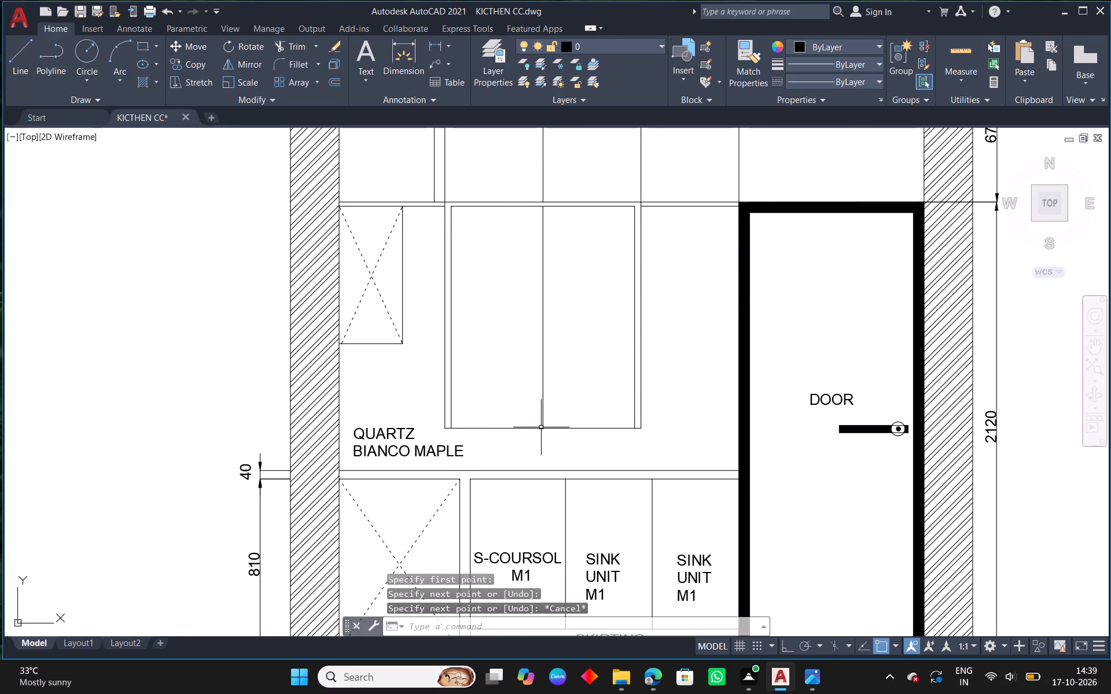
Offset the window's vertical centre line by 20 to each side to form the mullion.
{"action": "type", "text": "O 20"}
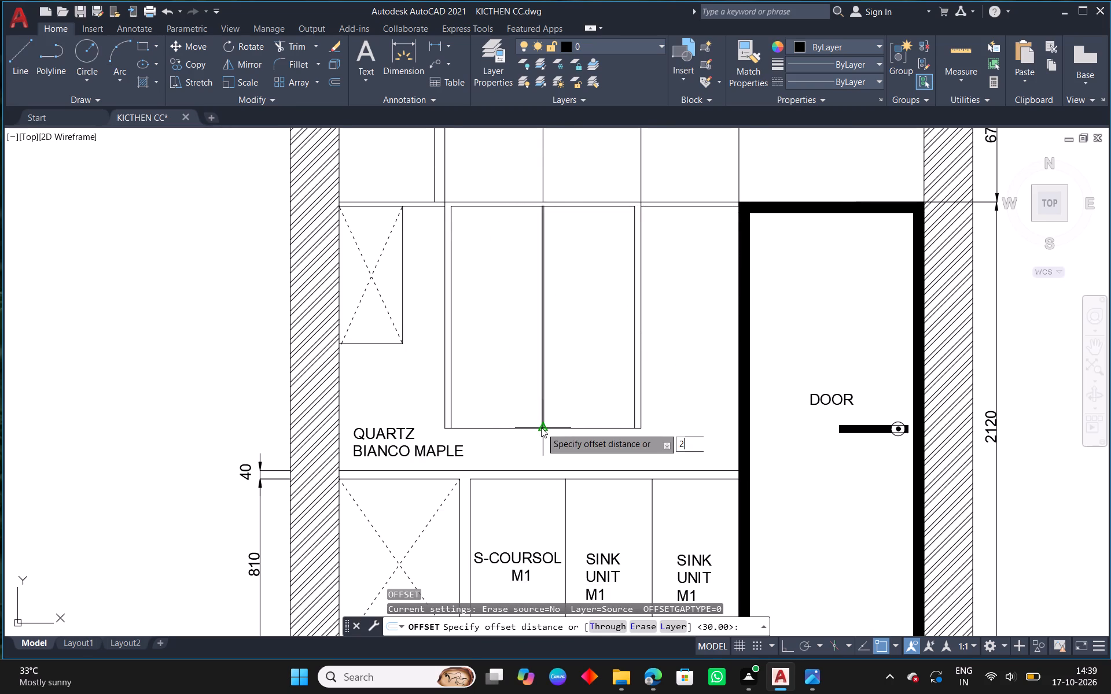
{"action": "key", "text": "Return"}
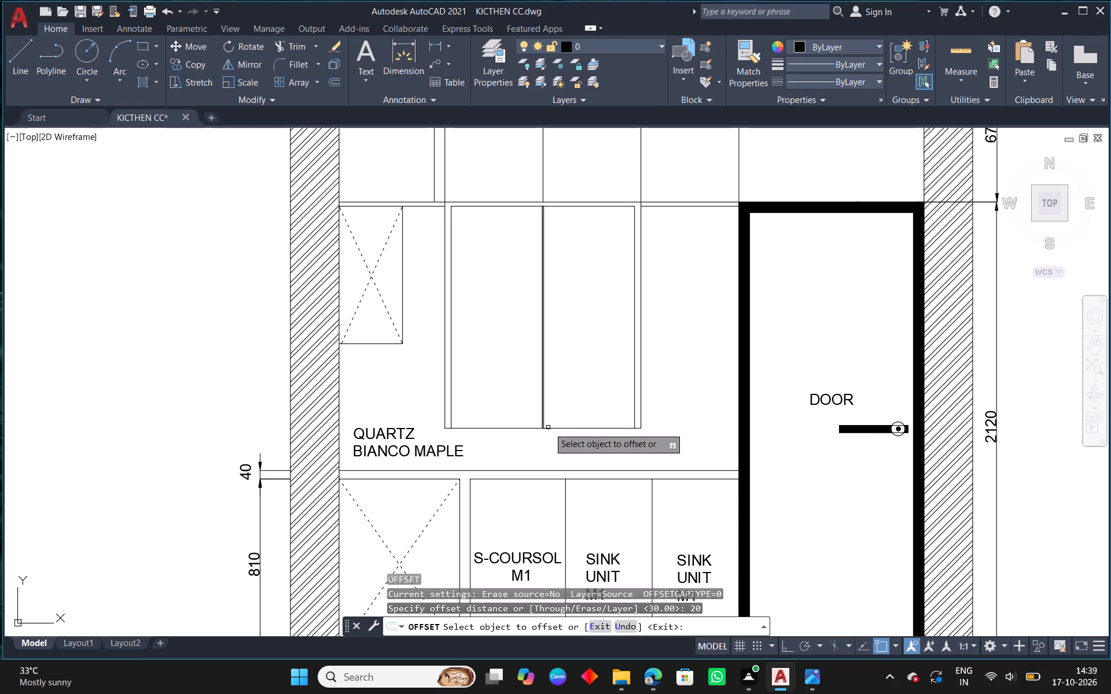
{"action": "left_click_drag", "start_coordinate": [543, 340], "coordinate": [532, 341]}
{"action": "left_click", "coordinate": [460, 336]}
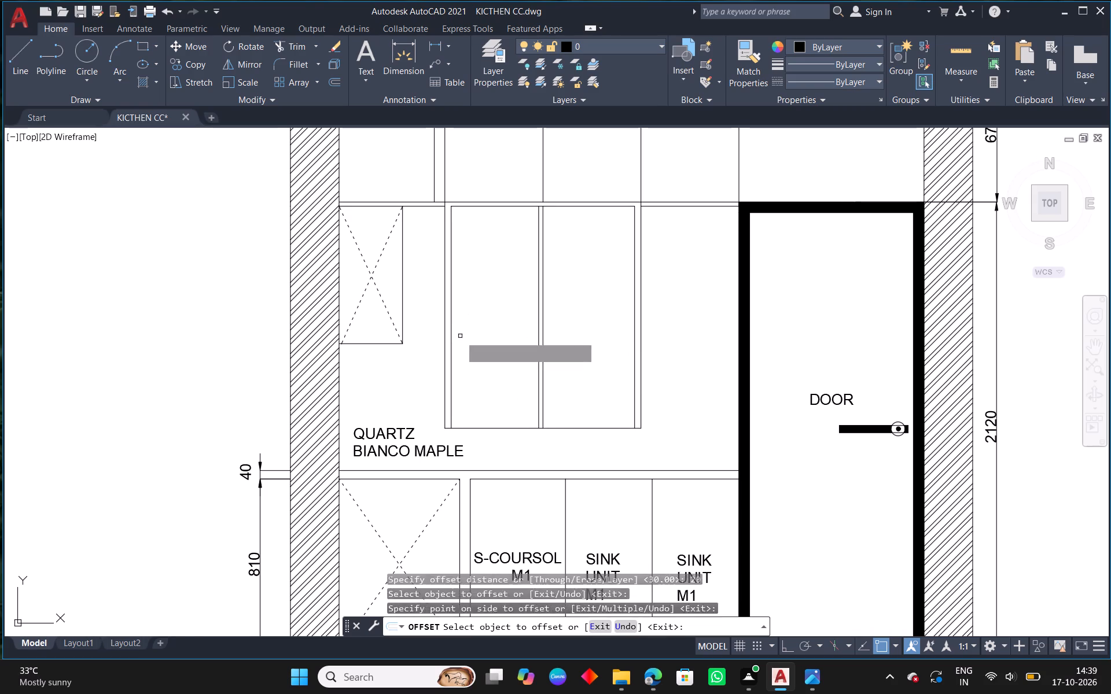
{"action": "scroll", "coordinate": [570, 336], "scroll_direction": "up", "scroll_amount": 1}
{"action": "left_click", "coordinate": [528, 348]}
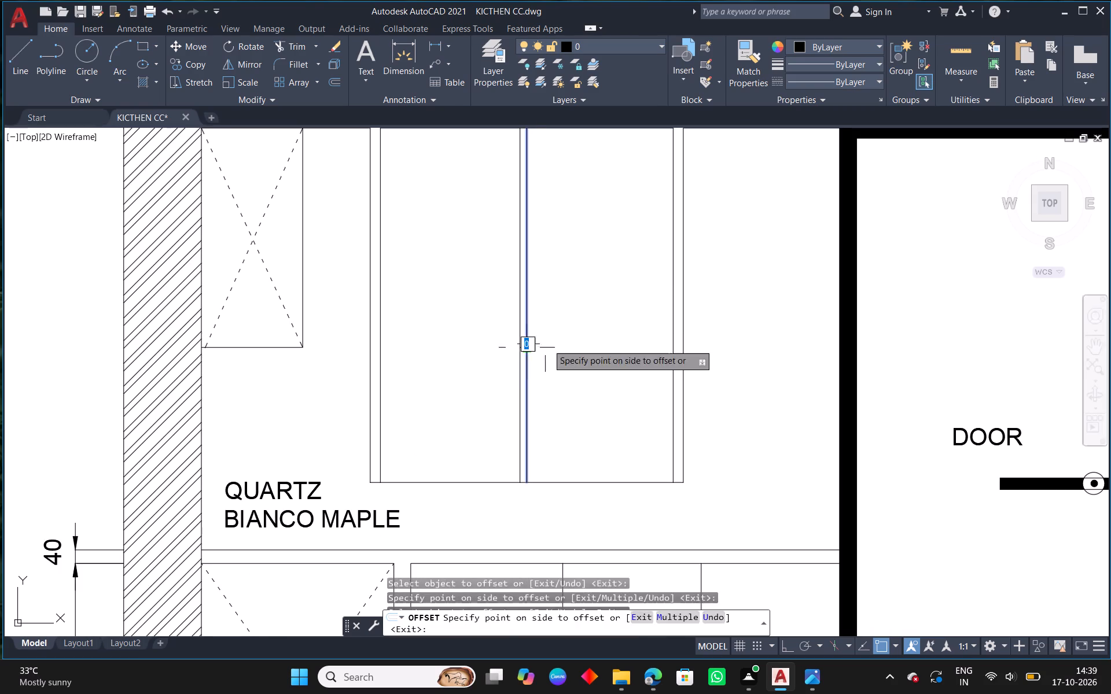
{"action": "left_click", "coordinate": [569, 345]}
{"action": "key", "text": "Escape"}
Erase the original centre line between the two mullion lines.
{"action": "left_click", "coordinate": [526, 338]}
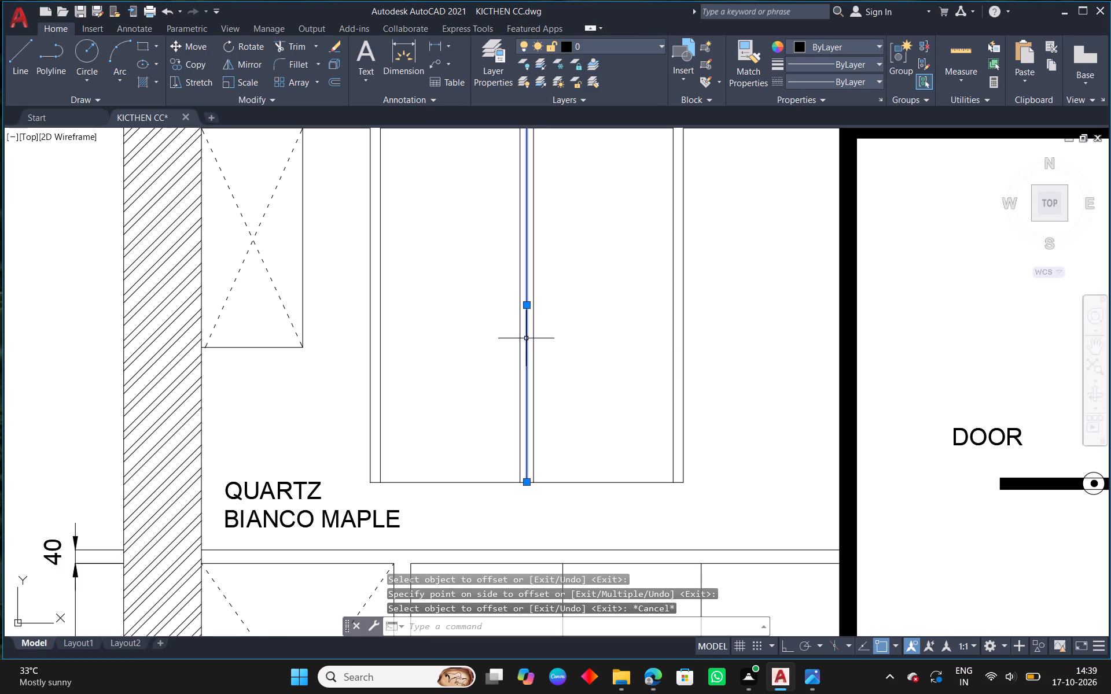
{"action": "left_click", "coordinate": [334, 49]}
{"action": "key", "text": "Escape"}
Offset the window outline's bottom line upward by 20.
{"action": "scroll", "coordinate": [702, 383], "scroll_direction": "down", "scroll_amount": 3}
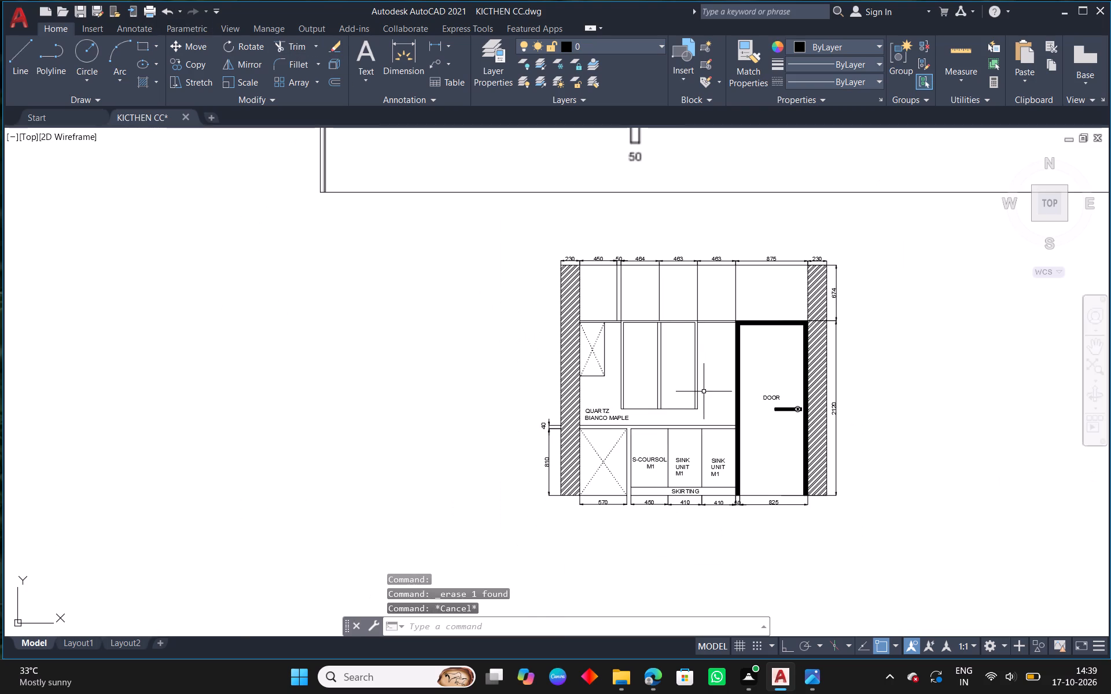
{"action": "middle_click_drag", "start_coordinate": [709, 374], "coordinate": [628, 375]}
{"action": "scroll", "coordinate": [627, 378], "scroll_direction": "down", "scroll_amount": 2}
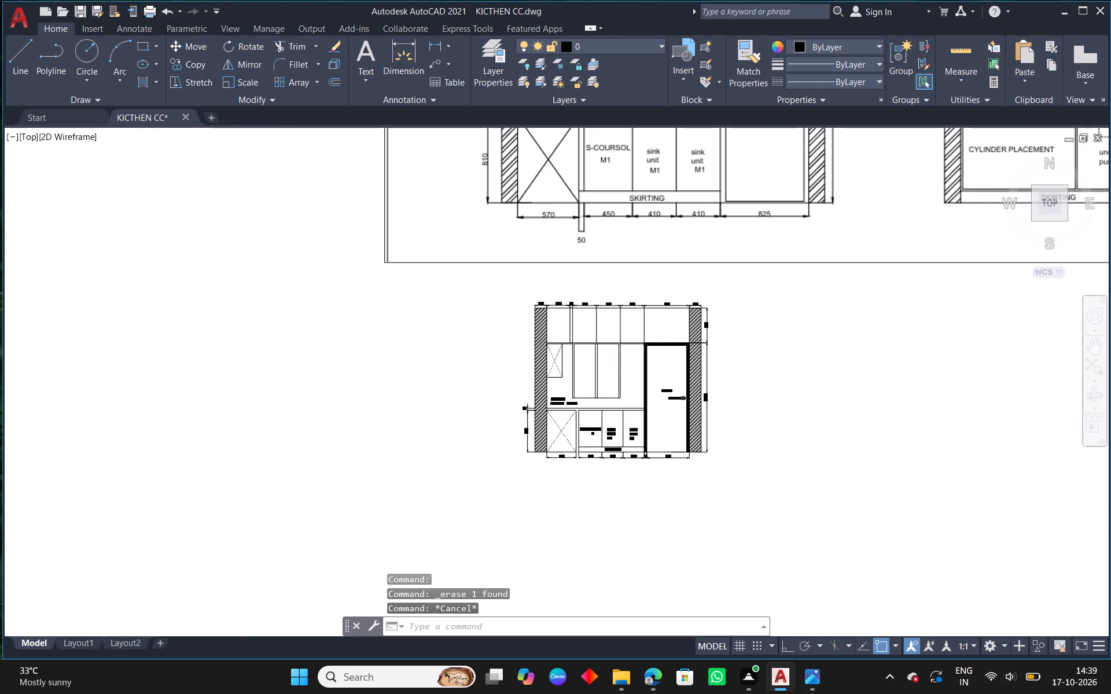
{"action": "scroll", "coordinate": [617, 224], "scroll_direction": "up", "scroll_amount": 2}
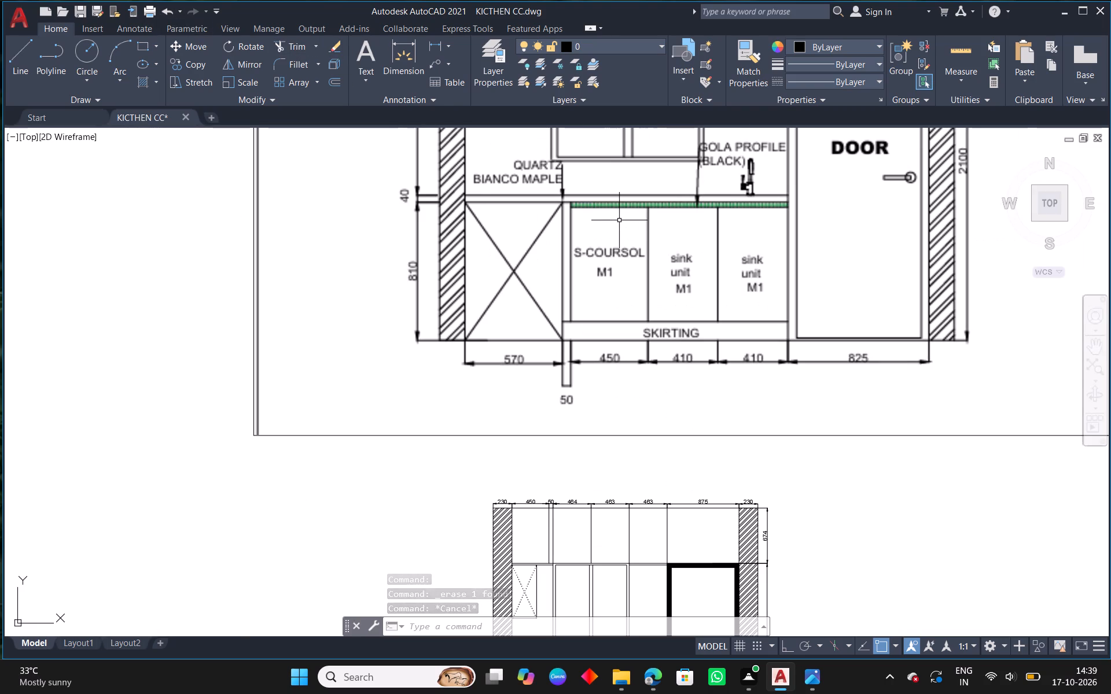
{"action": "scroll", "coordinate": [619, 232], "scroll_direction": "down", "scroll_amount": 2}
{"action": "scroll", "coordinate": [618, 371], "scroll_direction": "up", "scroll_amount": 3}
{"action": "middle_click_drag", "start_coordinate": [602, 464], "coordinate": [631, 297]}
{"action": "scroll", "coordinate": [601, 318], "scroll_direction": "up", "scroll_amount": 2}
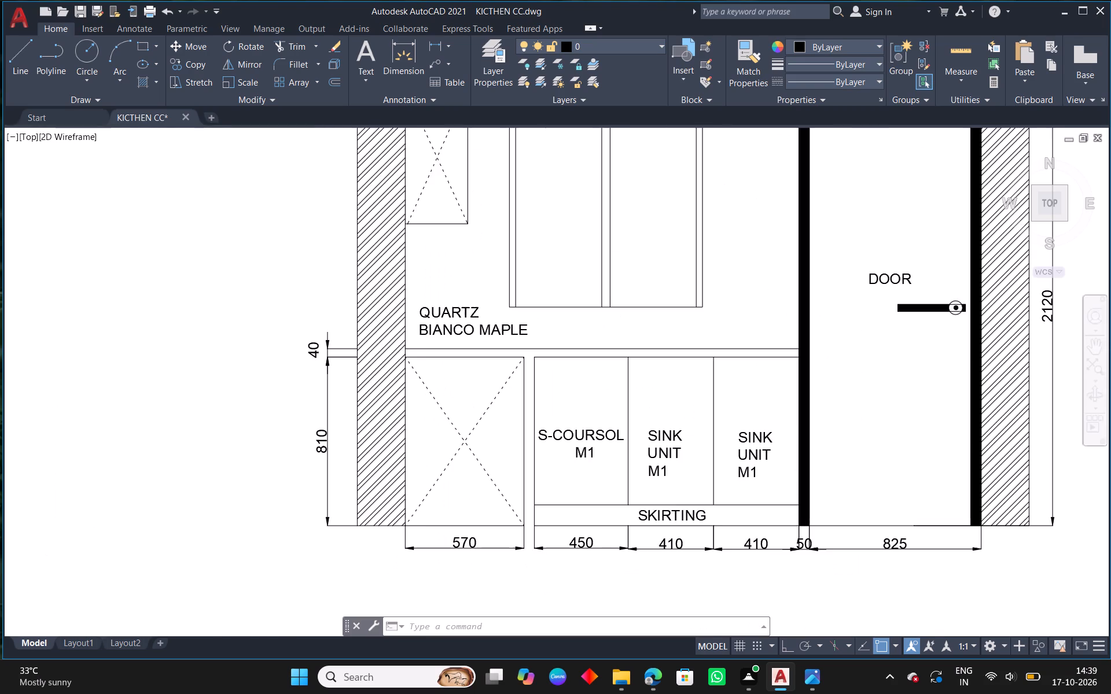
{"action": "type", "text": "O"}
{"action": "key", "text": "space"}
{"action": "key", "text": "space"}
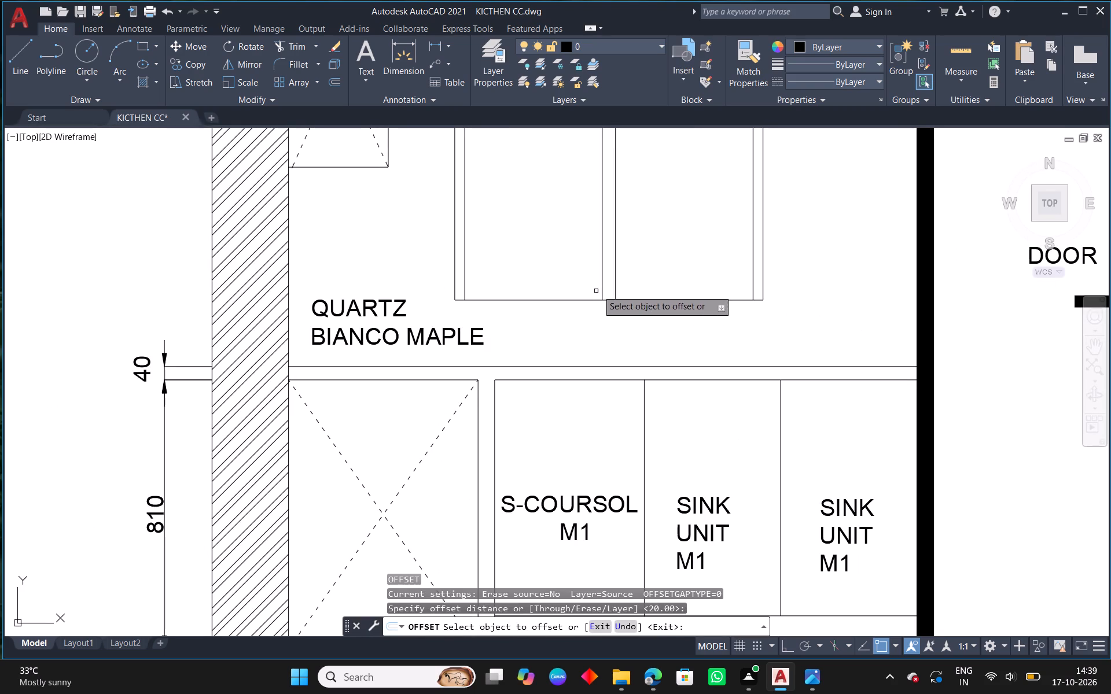
{"action": "left_click", "coordinate": [587, 299]}
{"action": "left_click", "coordinate": [583, 278]}
{"action": "key", "text": "Escape"}
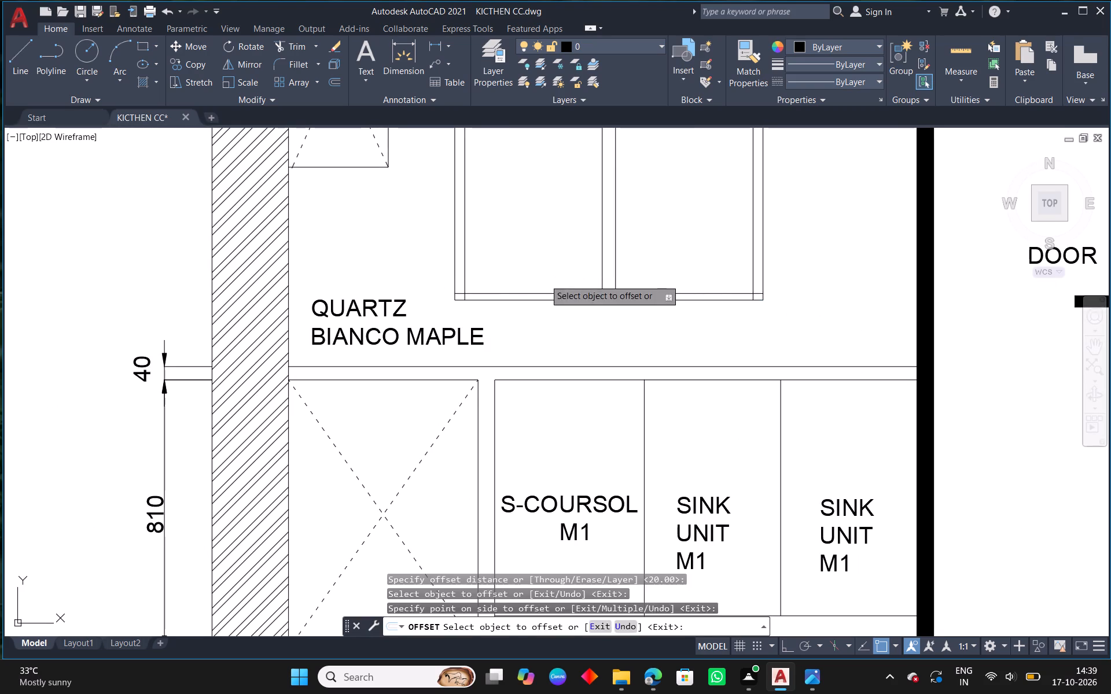
Fillet the new bottom line with both inner side lines at radius 0 to form the frame's square inner corners.
{"action": "scroll", "coordinate": [439, 290], "scroll_direction": "up", "scroll_amount": 2}
{"action": "key", "text": "f"}
{"action": "key", "text": "space"}
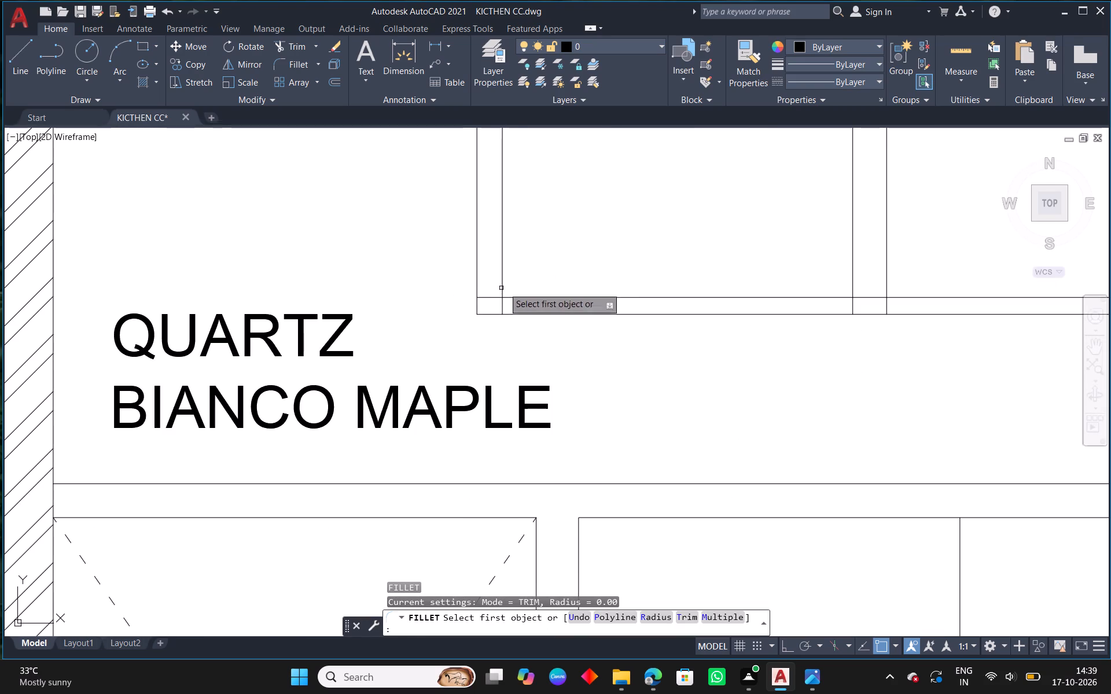
{"action": "left_click", "coordinate": [504, 287]}
{"action": "left_click", "coordinate": [516, 296]}
{"action": "scroll", "coordinate": [638, 323], "scroll_direction": "down", "scroll_amount": 3}
{"action": "middle_click_drag", "start_coordinate": [842, 338], "coordinate": [651, 327]}
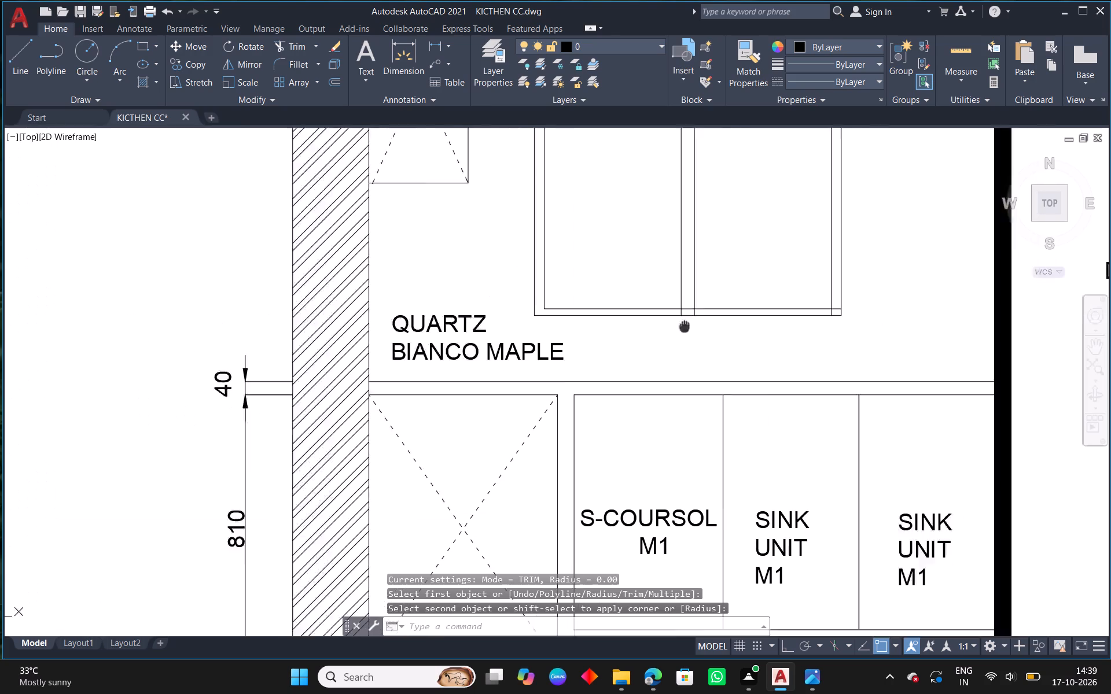
{"action": "middle_click_drag", "start_coordinate": [651, 327], "coordinate": [610, 335]}
{"action": "scroll", "coordinate": [603, 324], "scroll_direction": "up", "scroll_amount": 2}
{"action": "right_click", "coordinate": [575, 230]}
{"action": "left_click", "coordinate": [652, 241]}
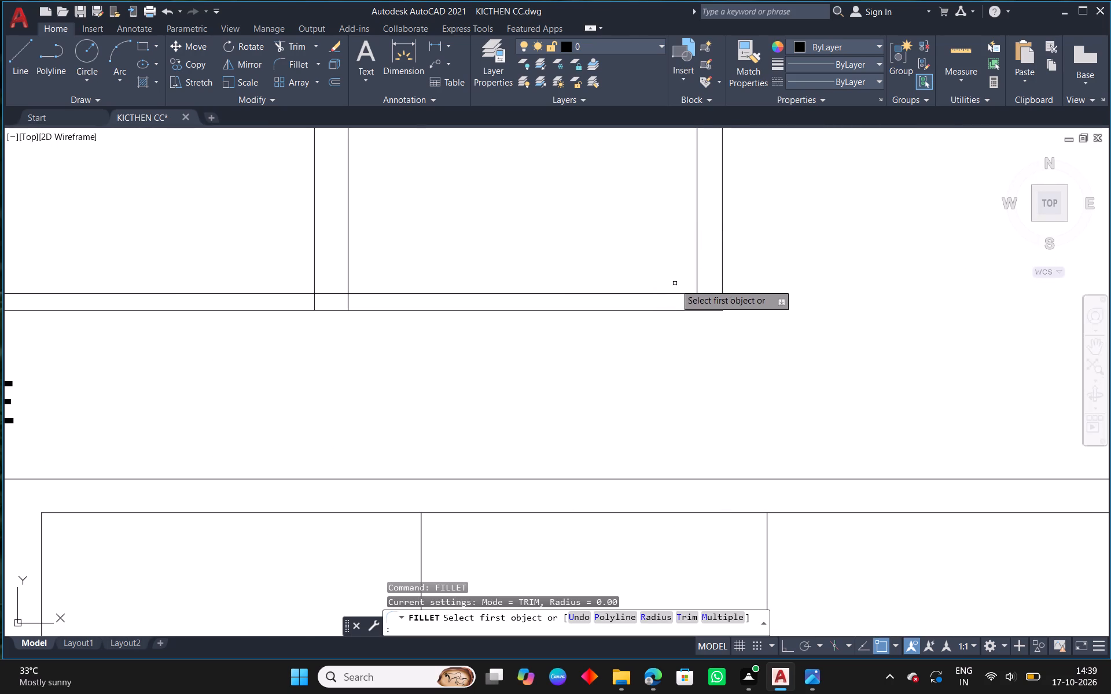
{"action": "left_click", "coordinate": [686, 293]}
{"action": "left_click", "coordinate": [697, 280]}
{"action": "key", "text": "Escape"}
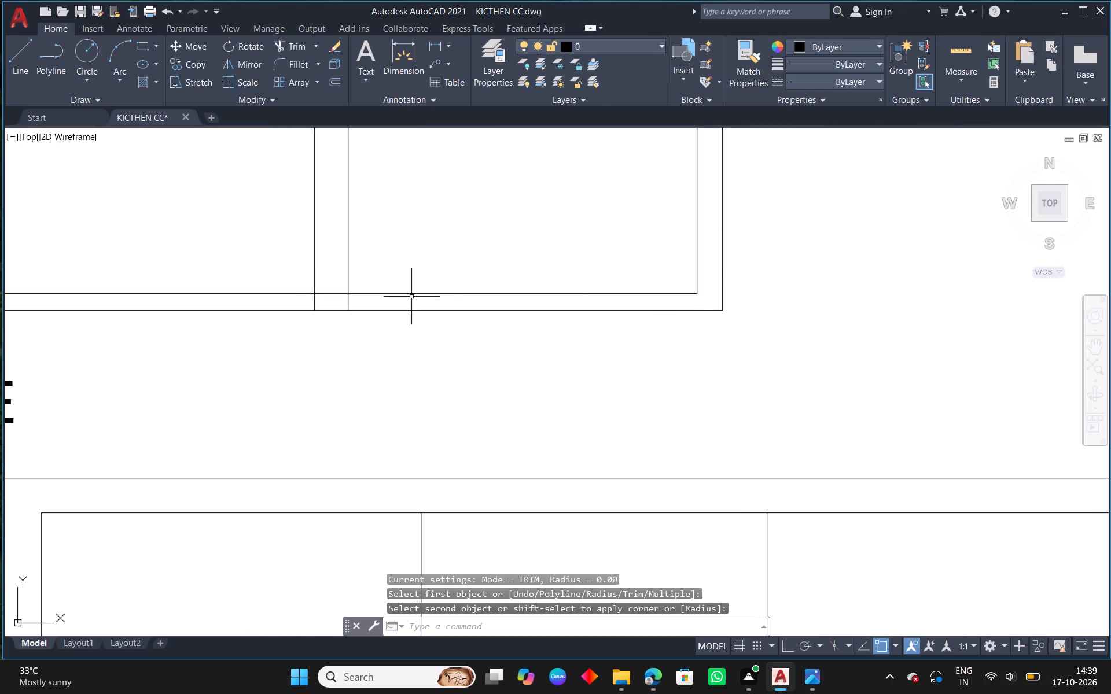
Trim both mullion lines where they extend below the window frame's inner bottom line.
{"action": "scroll", "coordinate": [286, 298], "scroll_direction": "up", "scroll_amount": 3}
{"action": "type", "text": "TR"}
{"action": "key", "text": "space"}
{"action": "key", "text": "space"}
{"action": "left_click_drag", "start_coordinate": [342, 301], "coordinate": [504, 289]}
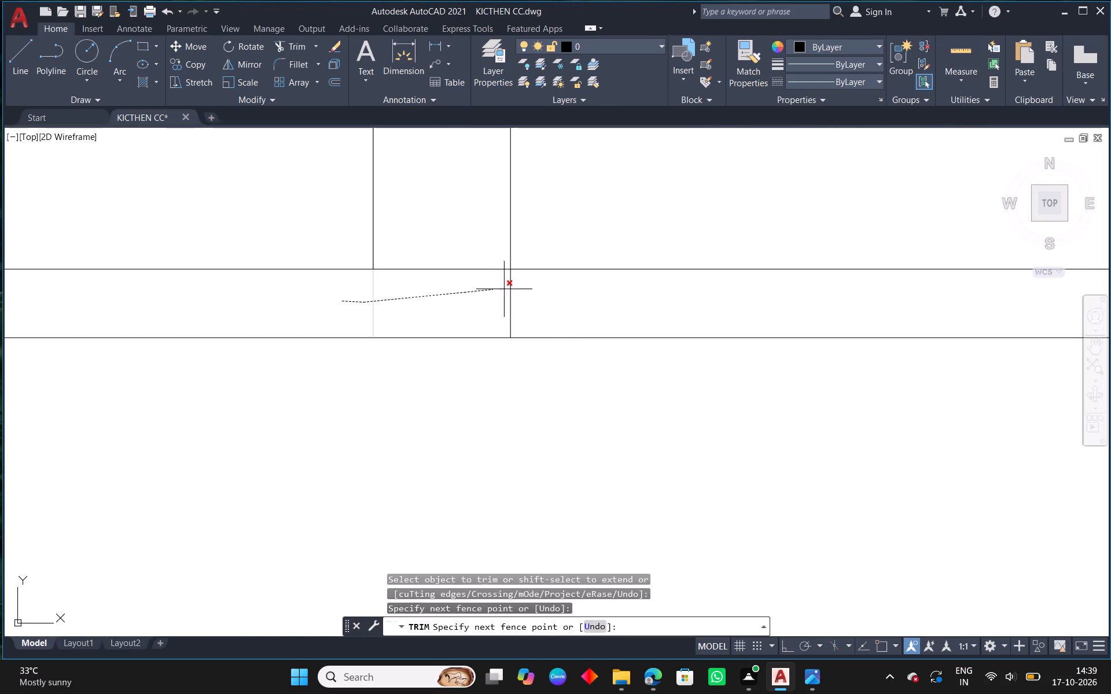
{"action": "left_click_drag", "start_coordinate": [504, 289], "coordinate": [523, 291]}
{"action": "key", "text": "Escape"}
Copy the QUARTZ BIANCO MAPLE label to the space between the window frame and the door.
{"action": "scroll", "coordinate": [501, 309], "scroll_direction": "down", "scroll_amount": 8}
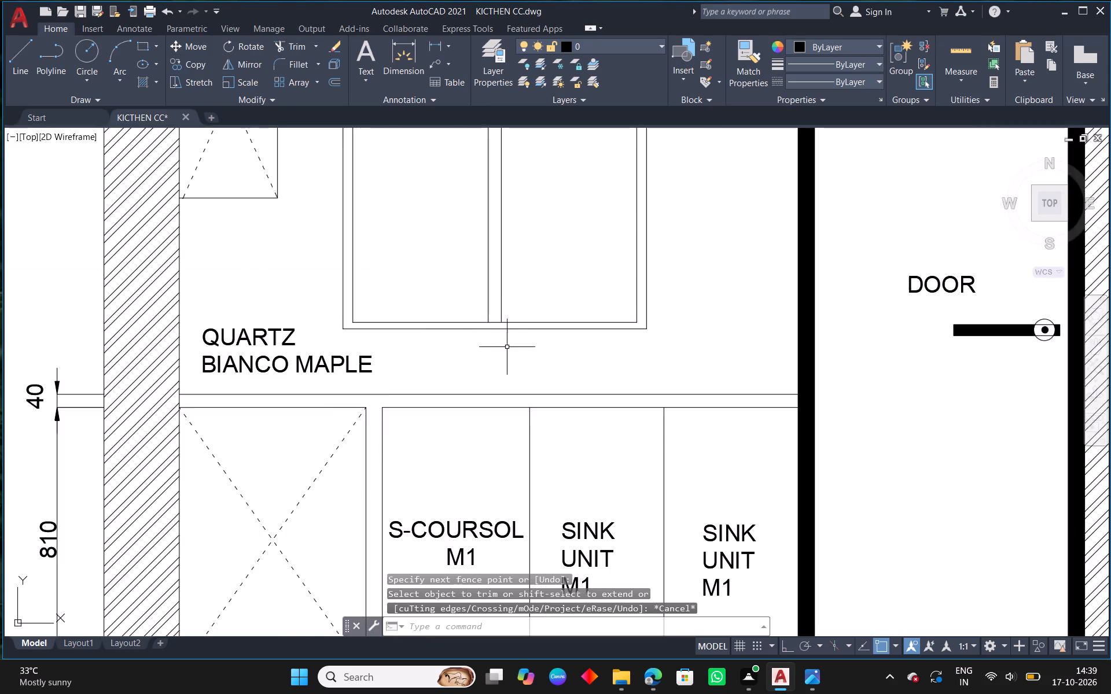
{"action": "scroll", "coordinate": [507, 350], "scroll_direction": "down", "scroll_amount": 1}
{"action": "middle_click_drag", "start_coordinate": [554, 286], "coordinate": [517, 409]}
{"action": "scroll", "coordinate": [514, 417], "scroll_direction": "down", "scroll_amount": 1}
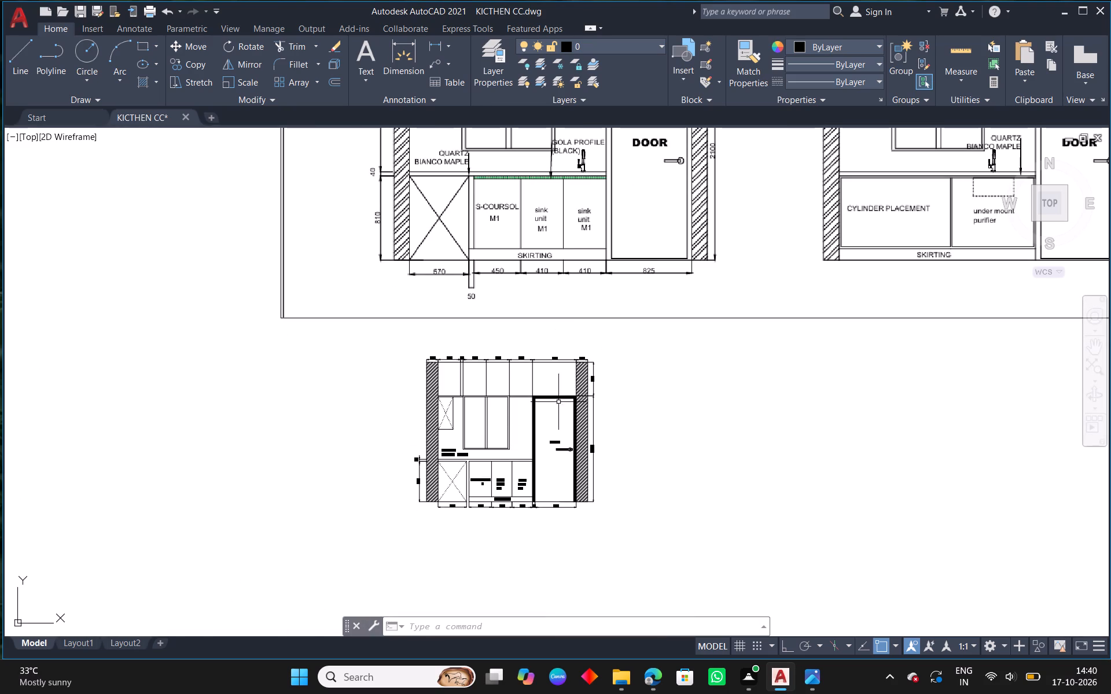
{"action": "scroll", "coordinate": [488, 460], "scroll_direction": "up", "scroll_amount": 2}
{"action": "scroll", "coordinate": [429, 464], "scroll_direction": "up", "scroll_amount": 2}
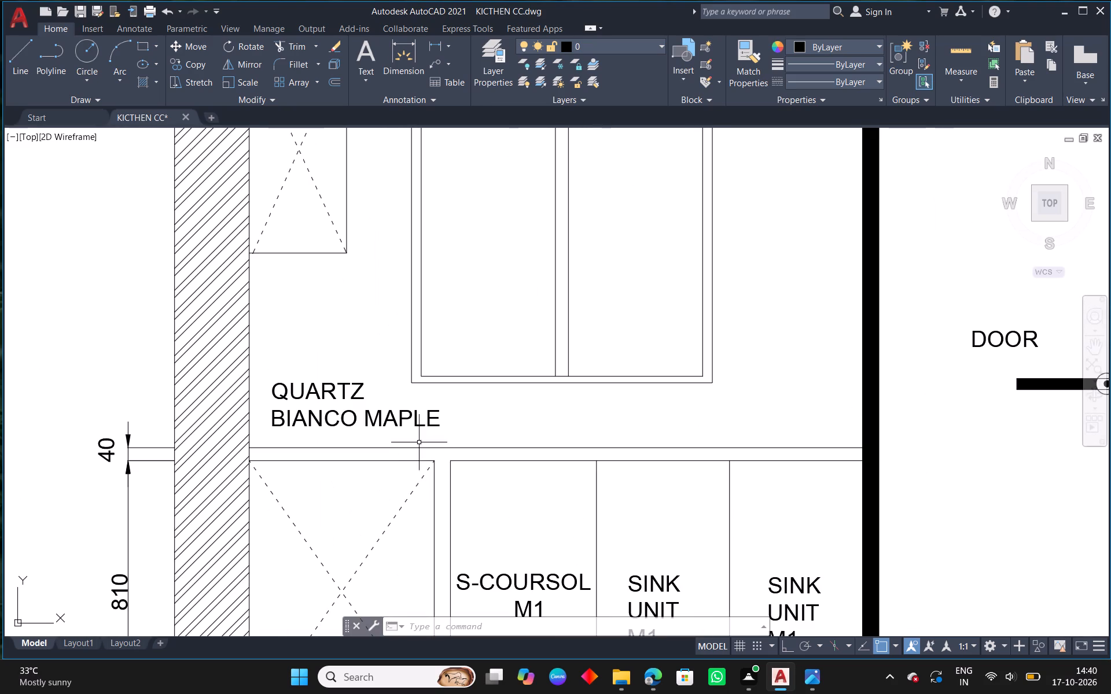
{"action": "left_click", "coordinate": [390, 423]}
{"action": "key", "text": "c"}
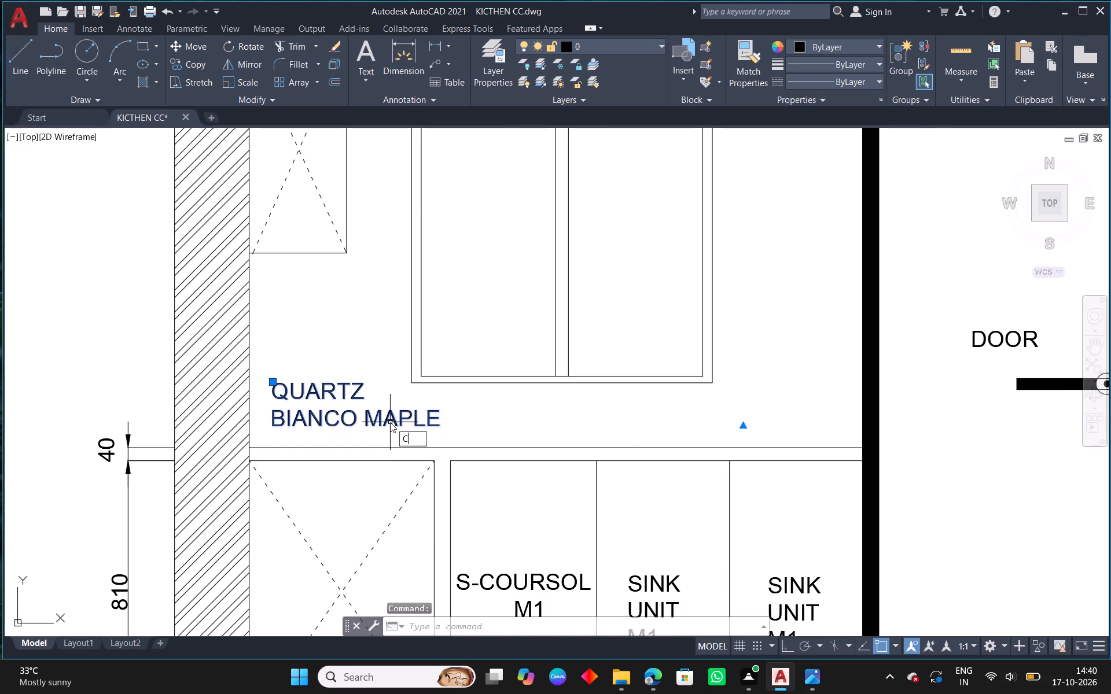
{"action": "type", "text": "O"}
{"action": "key", "text": "space"}
{"action": "left_click", "coordinate": [390, 422]}
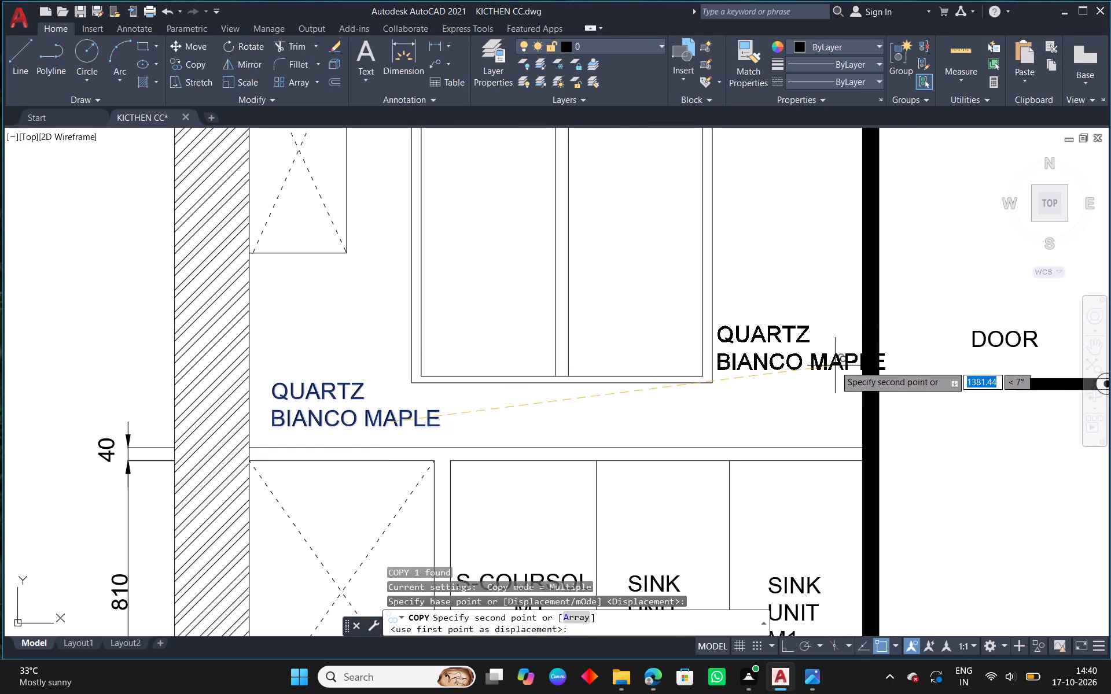
{"action": "left_click", "coordinate": [835, 366]}
{"action": "key", "text": "Escape"}
Replace the text of the copied label beside the door with GOLA PROFILE.
{"action": "scroll", "coordinate": [678, 392], "scroll_direction": "down", "scroll_amount": 3}
{"action": "scroll", "coordinate": [708, 346], "scroll_direction": "down", "scroll_amount": 2}
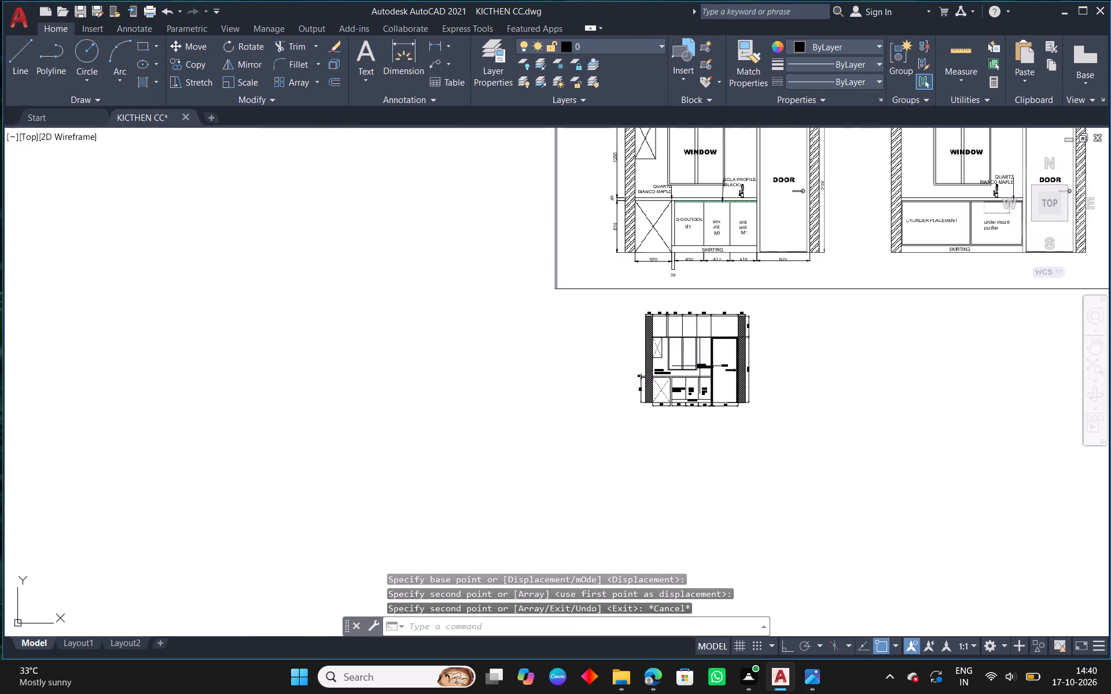
{"action": "scroll", "coordinate": [729, 188], "scroll_direction": "up", "scroll_amount": 2}
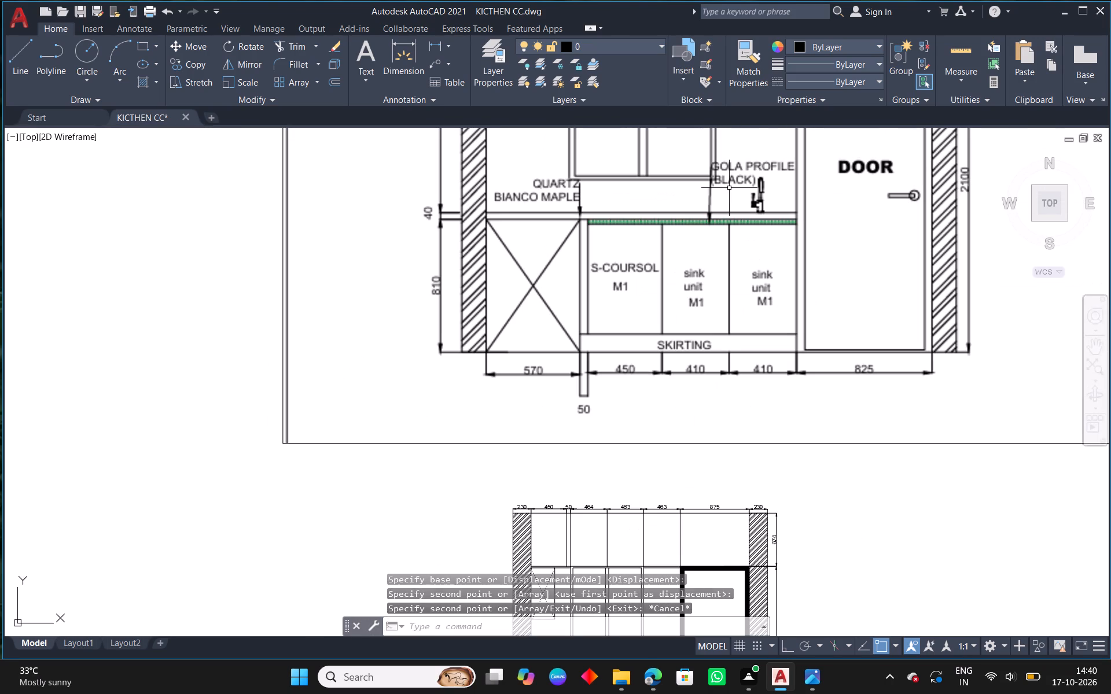
{"action": "middle_click_drag", "start_coordinate": [742, 419], "coordinate": [709, 168]}
{"action": "scroll", "coordinate": [679, 405], "scroll_direction": "up", "scroll_amount": 1}
{"action": "scroll", "coordinate": [605, 387], "scroll_direction": "up", "scroll_amount": 2}
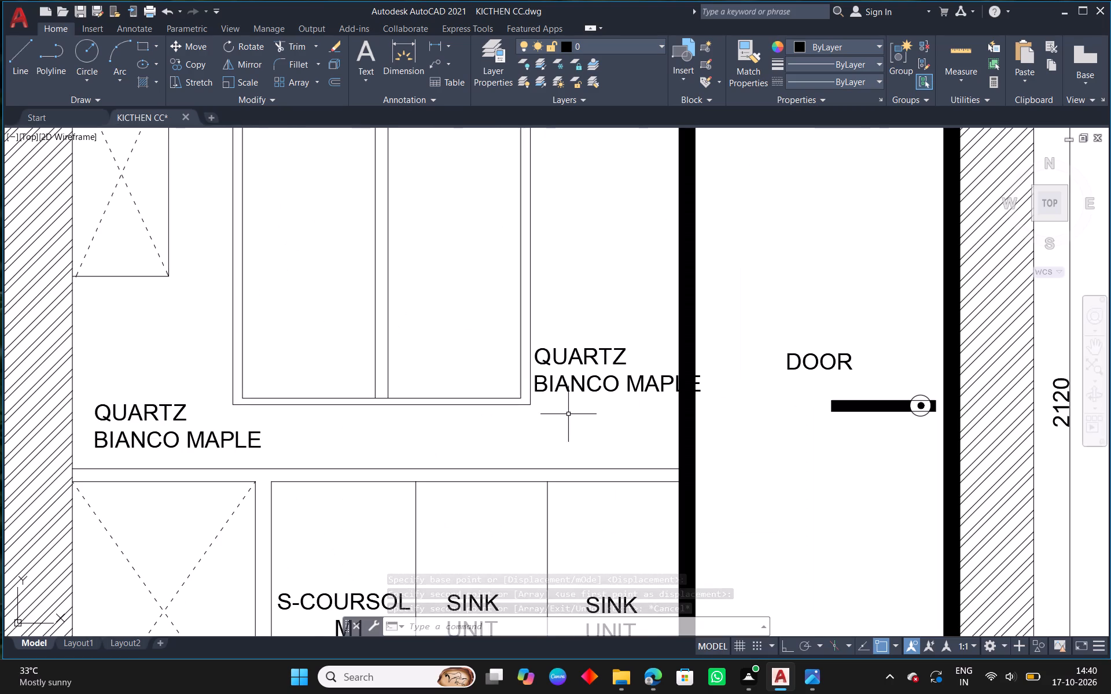
{"action": "key", "text": "e"}
{"action": "type", "text": "D"}
{"action": "key", "text": "space"}
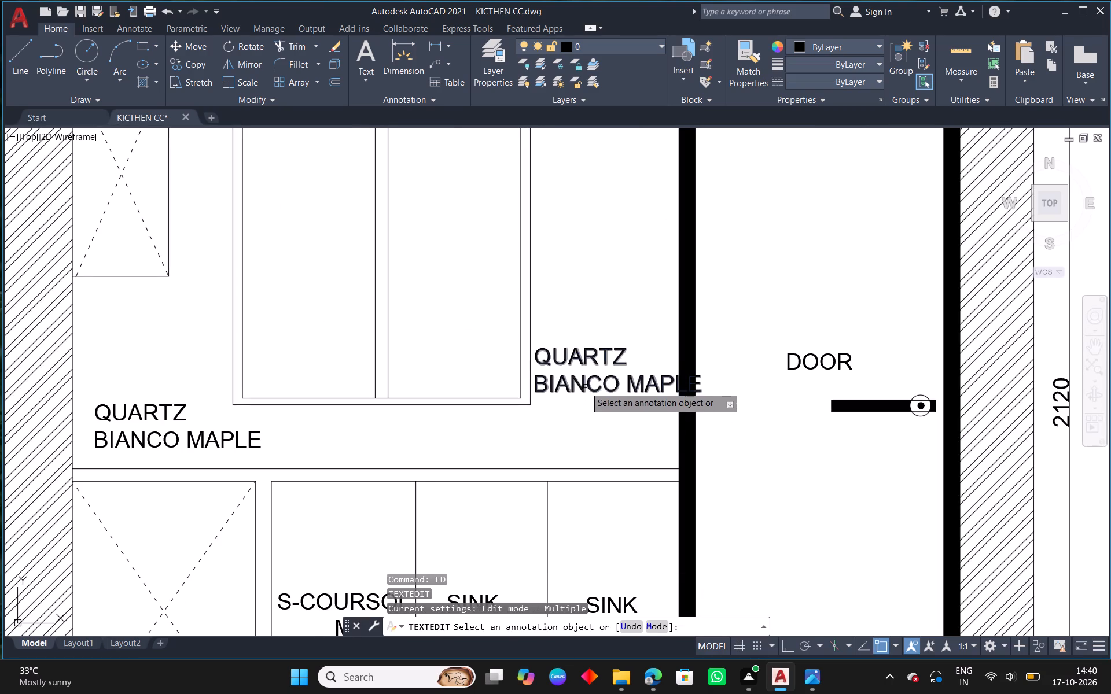
{"action": "left_click", "coordinate": [585, 386]}
{"action": "left_click_drag", "start_coordinate": [733, 385], "coordinate": [523, 353]}
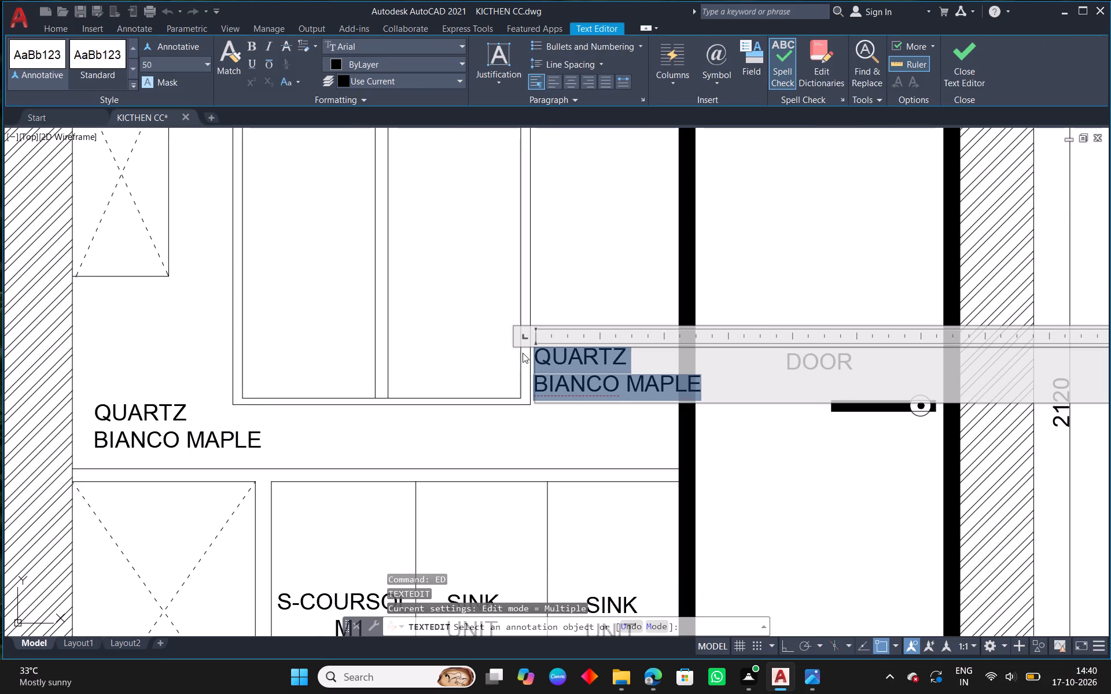
{"action": "key", "text": "BackSpace"}
{"action": "type", "text": "GOLA"}
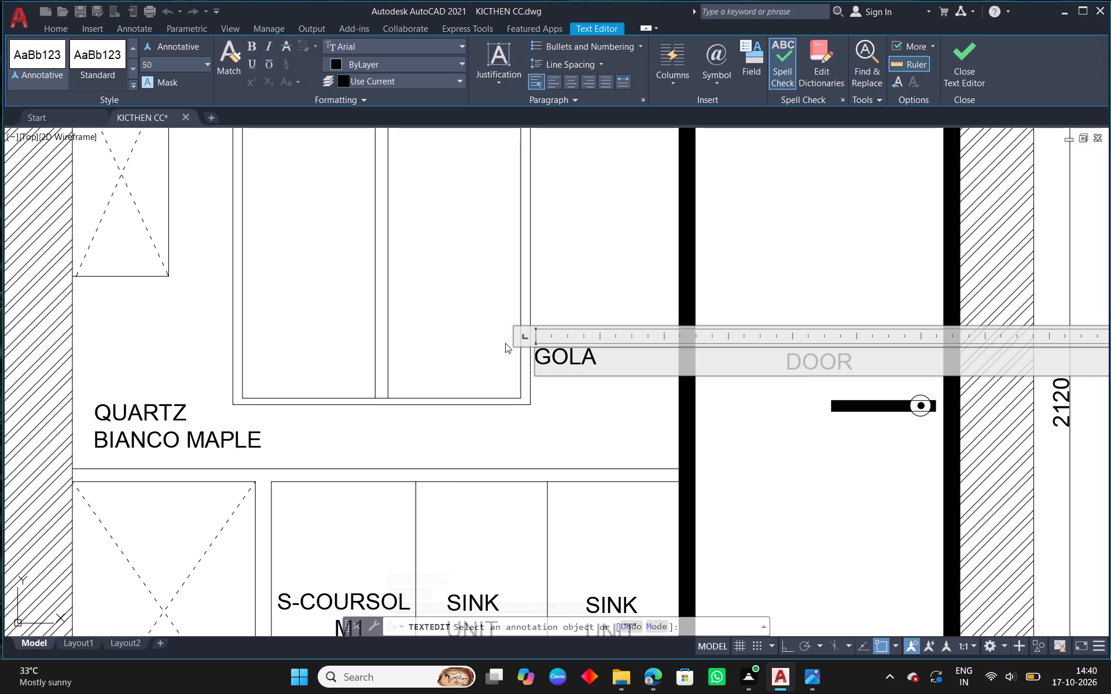
{"action": "key", "text": "space"}
{"action": "scroll", "coordinate": [506, 344], "scroll_direction": "down", "scroll_amount": 6}
{"action": "scroll", "coordinate": [577, 290], "scroll_direction": "up", "scroll_amount": 2}
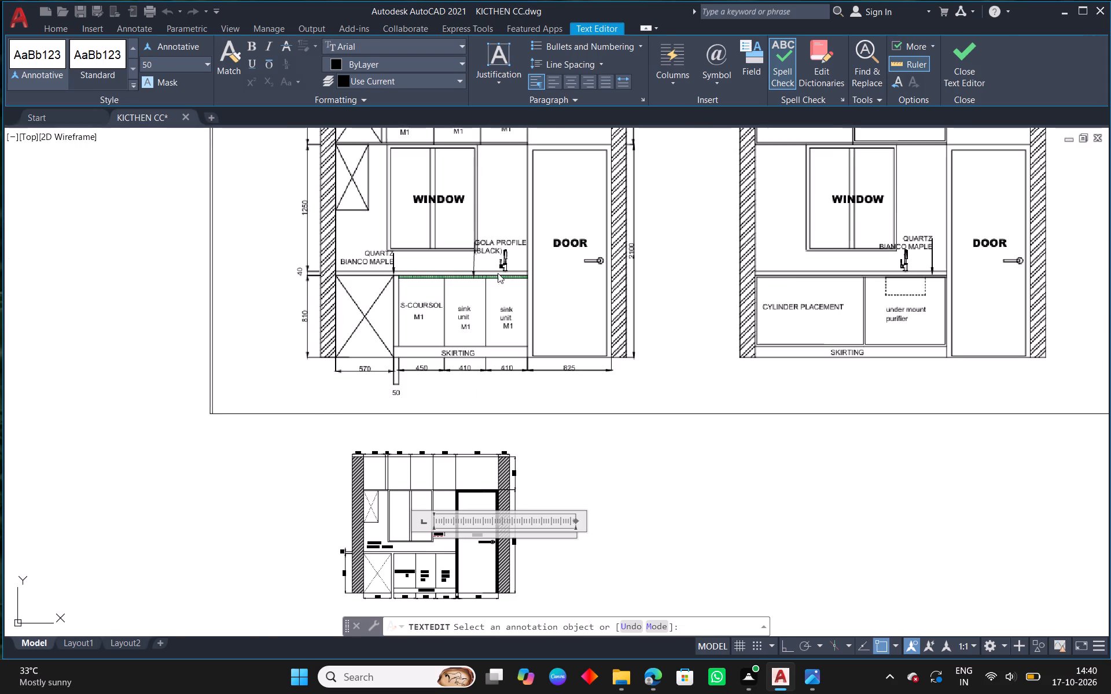
{"action": "scroll", "coordinate": [444, 522], "scroll_direction": "up", "scroll_amount": 3}
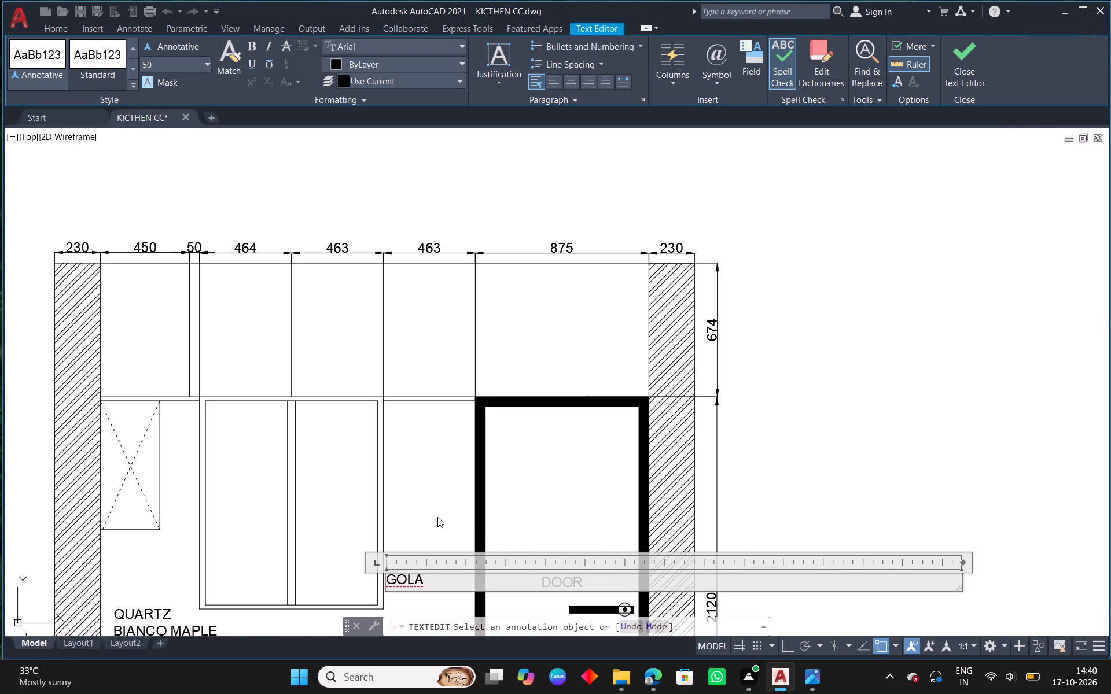
{"action": "type", "text": "PROFILE"}
{"action": "key", "text": "space"}
Add a second line reading (BLACK) to the GOLA PROFILE label.
{"action": "key", "text": "Return"}
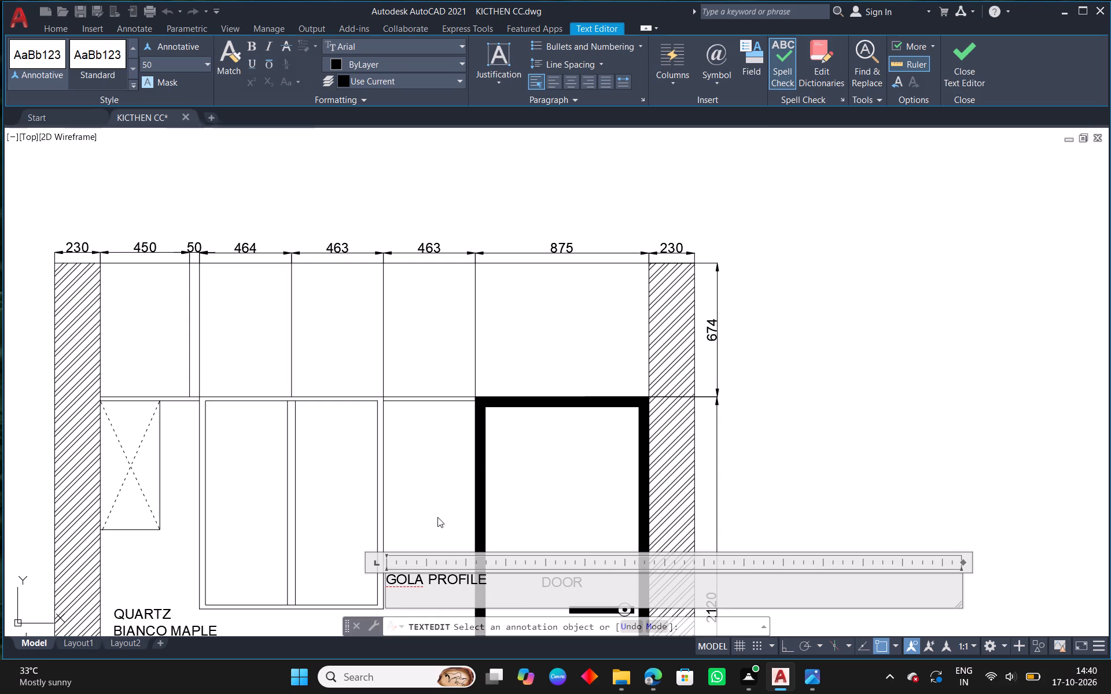
{"action": "scroll", "coordinate": [452, 482], "scroll_direction": "down", "scroll_amount": 5}
{"action": "scroll", "coordinate": [497, 416], "scroll_direction": "up", "scroll_amount": 2}
{"action": "scroll", "coordinate": [593, 349], "scroll_direction": "down", "scroll_amount": 3}
{"action": "scroll", "coordinate": [550, 431], "scroll_direction": "up", "scroll_amount": 7}
{"action": "scroll", "coordinate": [424, 317], "scroll_direction": "up", "scroll_amount": 1}
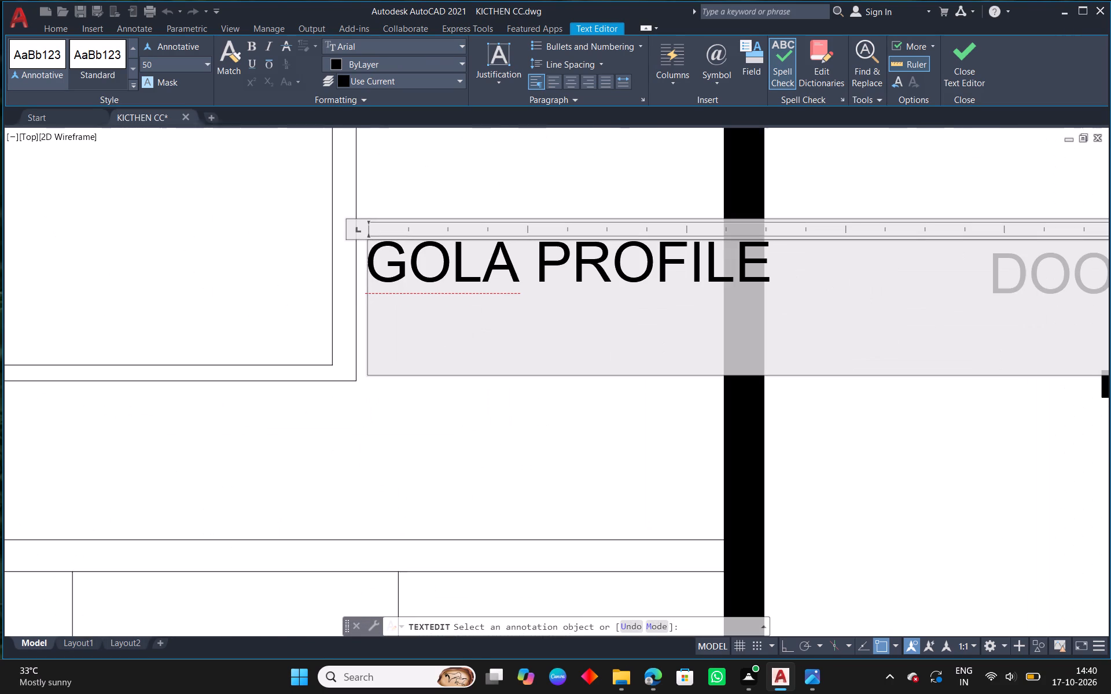
{"action": "type", "text": "BLACK"}
{"action": "key", "text": "shift+parenright"}
{"action": "key", "text": "Left"}
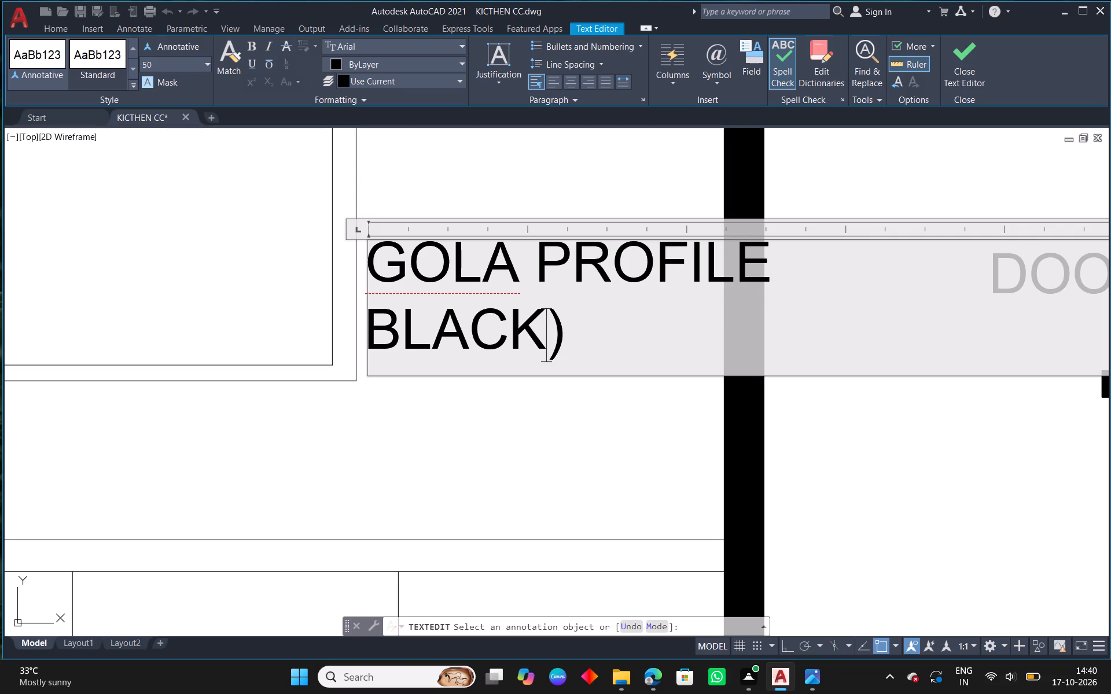
{"action": "key", "text": "Left"}
{"action": "key", "text": "Left"}
{"action": "key", "text": "Left"}
{"action": "key", "text": "Left"}
{"action": "key", "text": "Left"}
{"action": "key", "text": "shift+parenleft"}
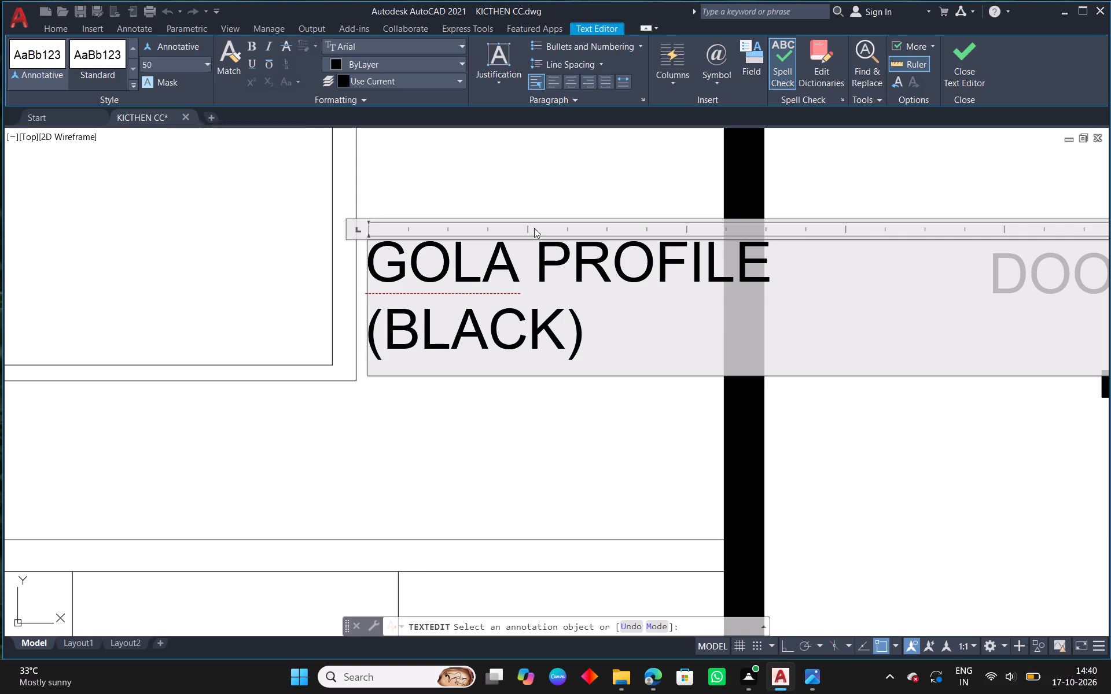
Break the label's first line after GOLA so PROFILE sits on its own line, and finish the text edit.
{"action": "left_click", "coordinate": [541, 253]}
{"action": "key", "text": "Return"}
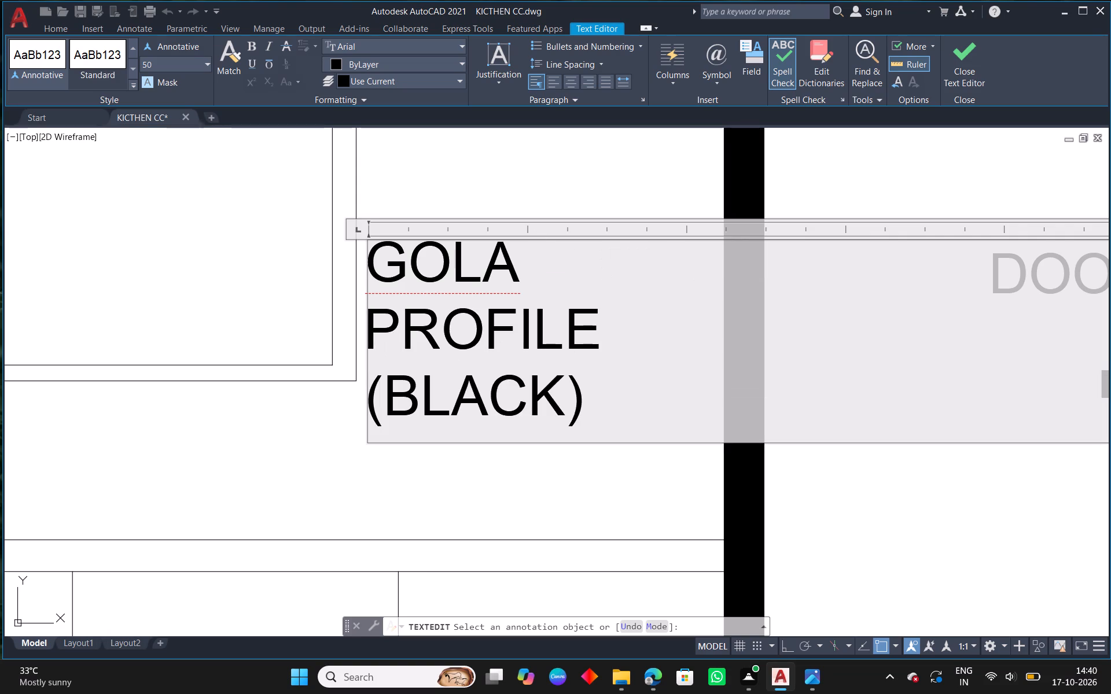
{"action": "left_click", "coordinate": [557, 154]}
{"action": "key", "text": "Escape"}
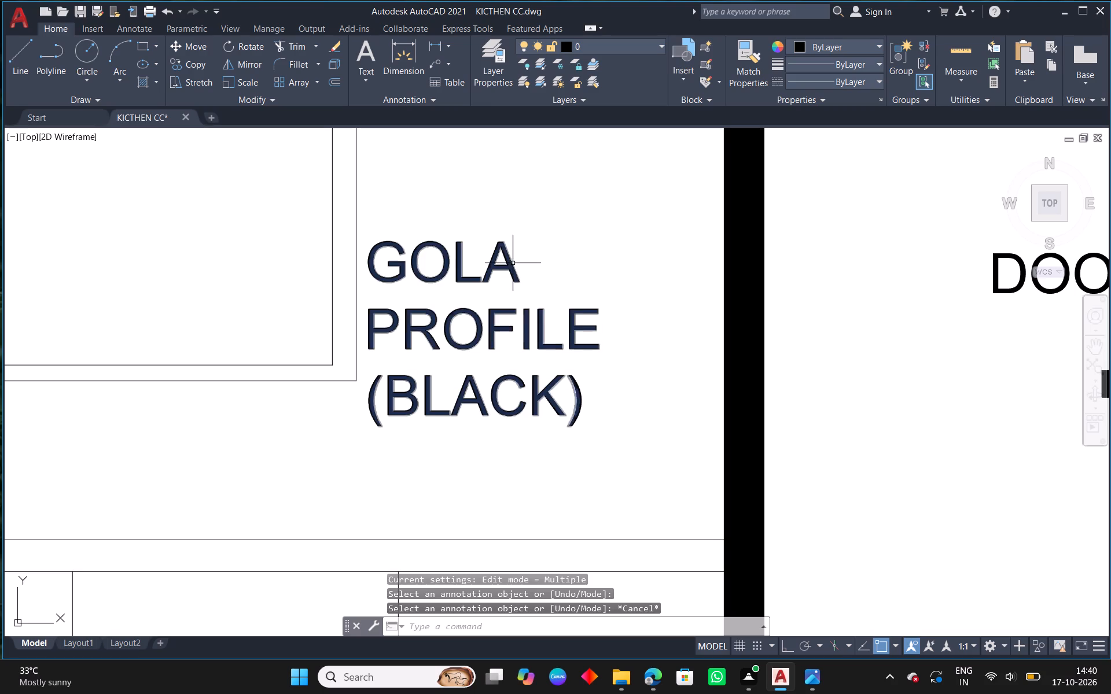
Shift the GOLA PROFILE (BLACK) label slightly to the right, away from the window frame.
{"action": "left_click", "coordinate": [513, 263]}
{"action": "left_click", "coordinate": [365, 244]}
{"action": "left_click", "coordinate": [413, 248]}
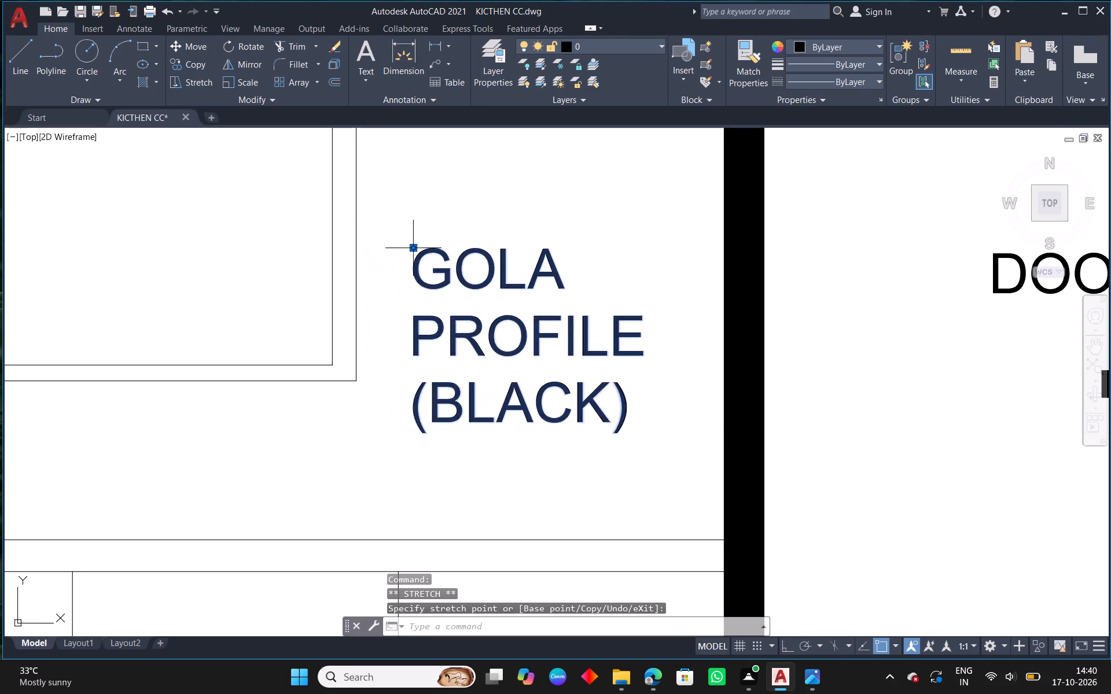
{"action": "key", "text": "Escape"}
Draw a leader from below the (BLACK) text, about 233 leftward and down into the first sink unit, ending in an arrowhead stroke about 40 long.
{"action": "scroll", "coordinate": [450, 248], "scroll_direction": "down", "scroll_amount": 4}
{"action": "scroll", "coordinate": [454, 294], "scroll_direction": "up", "scroll_amount": 1}
{"action": "scroll", "coordinate": [456, 299], "scroll_direction": "down", "scroll_amount": 6}
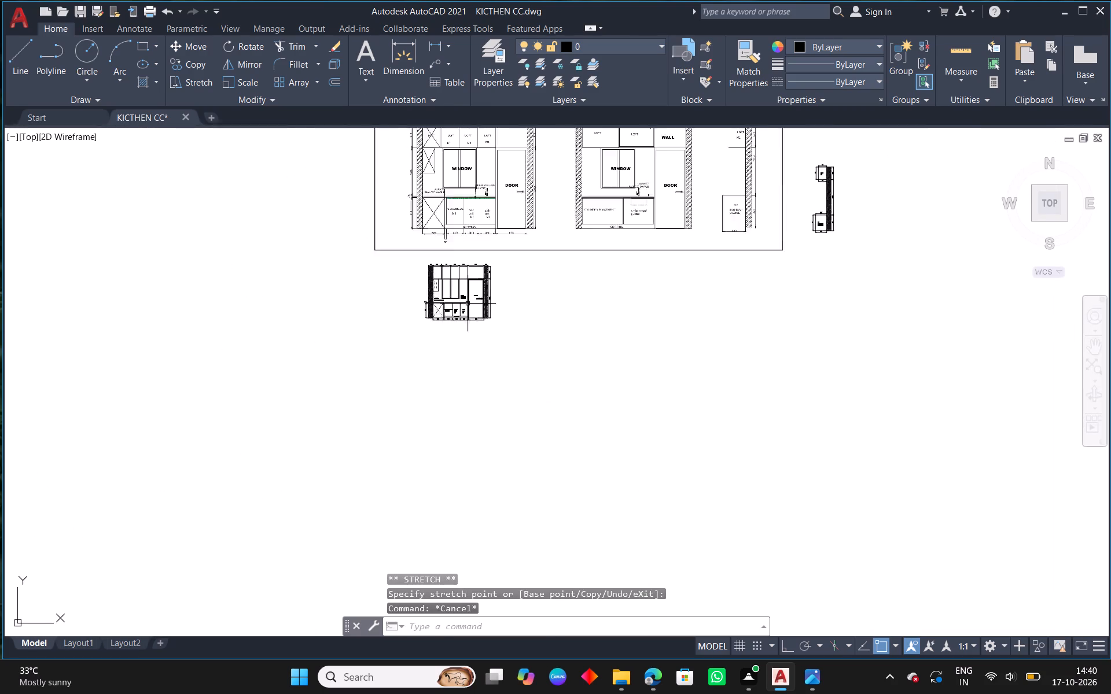
{"action": "scroll", "coordinate": [490, 237], "scroll_direction": "up", "scroll_amount": 3}
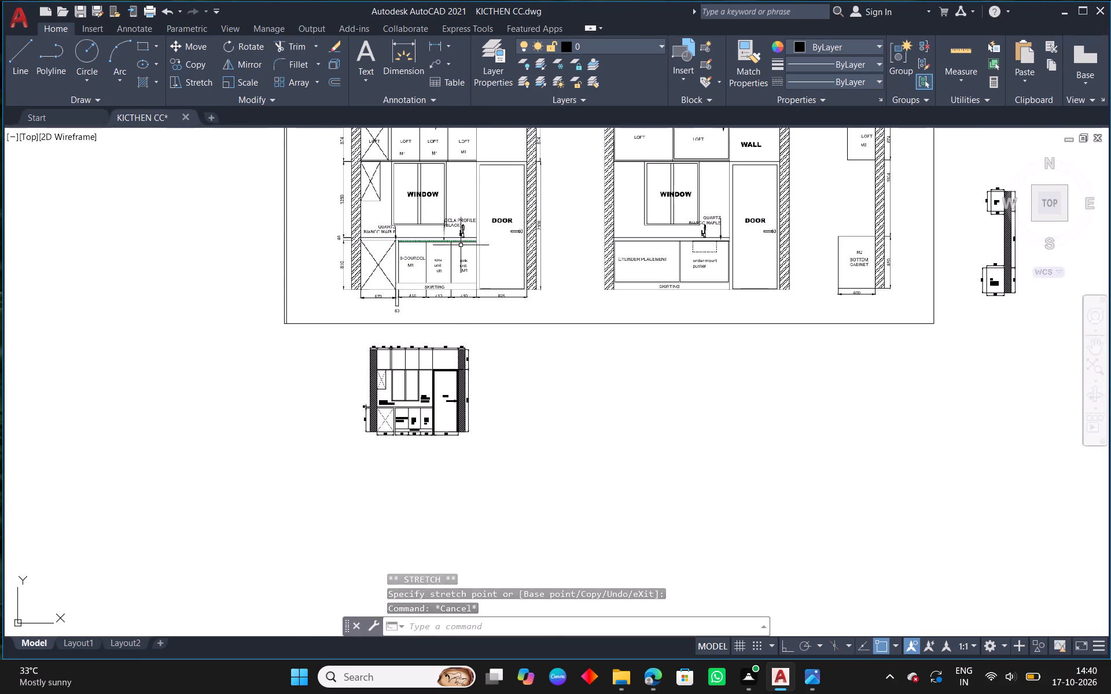
{"action": "scroll", "coordinate": [461, 242], "scroll_direction": "up", "scroll_amount": 2}
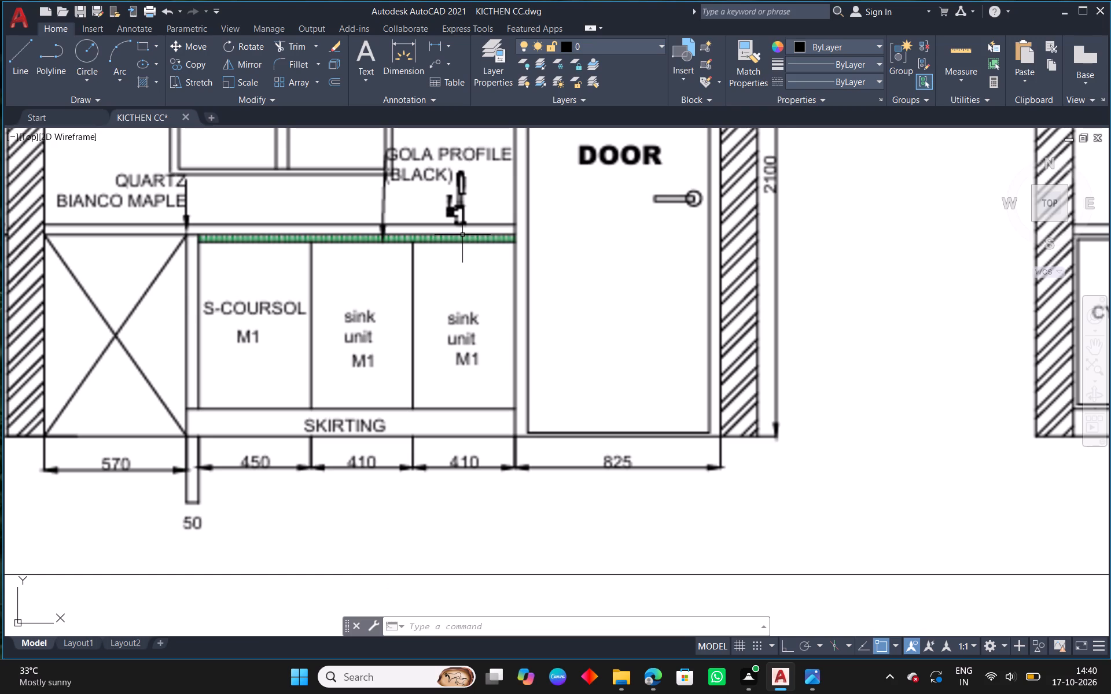
{"action": "scroll", "coordinate": [462, 235], "scroll_direction": "down", "scroll_amount": 4}
{"action": "scroll", "coordinate": [455, 409], "scroll_direction": "up", "scroll_amount": 3}
{"action": "scroll", "coordinate": [287, 389], "scroll_direction": "up", "scroll_amount": 1}
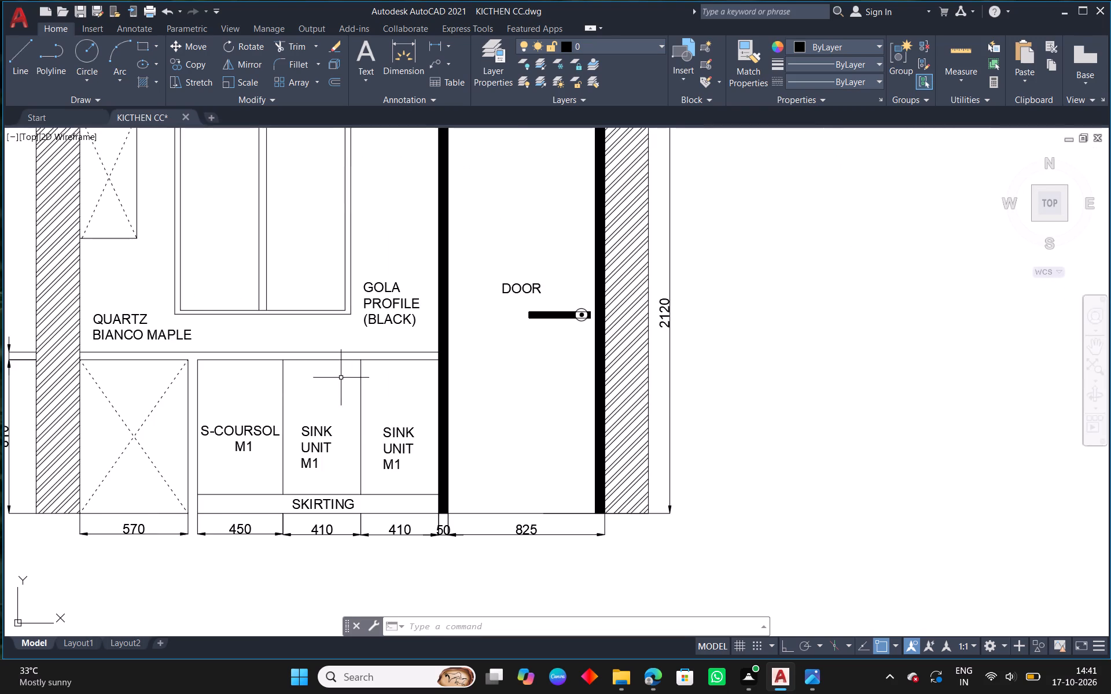
{"action": "middle_click_drag", "start_coordinate": [359, 371], "coordinate": [472, 278]}
{"action": "scroll", "coordinate": [471, 258], "scroll_direction": "up", "scroll_amount": 2}
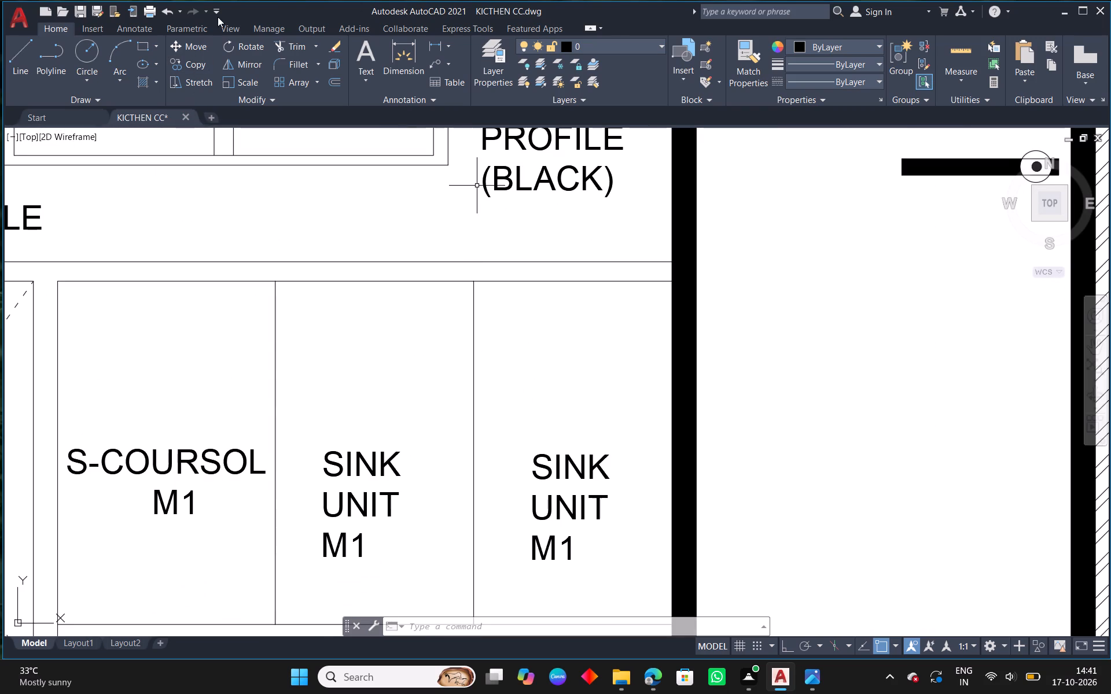
{"action": "left_click", "coordinate": [25, 58]}
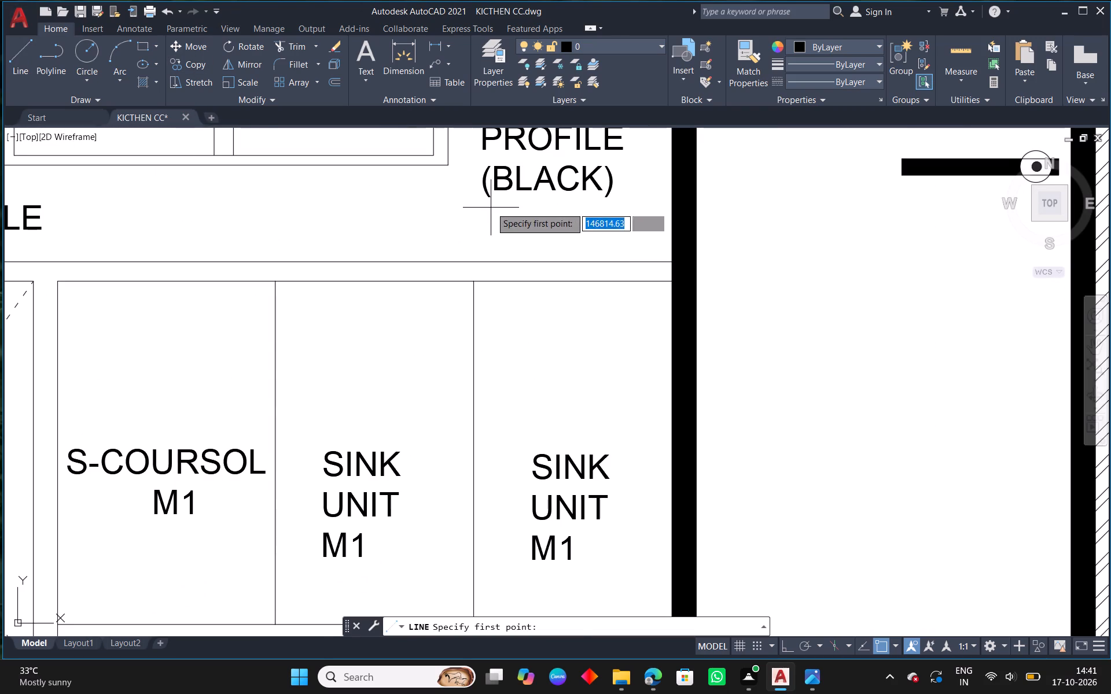
{"action": "left_click", "coordinate": [494, 209]}
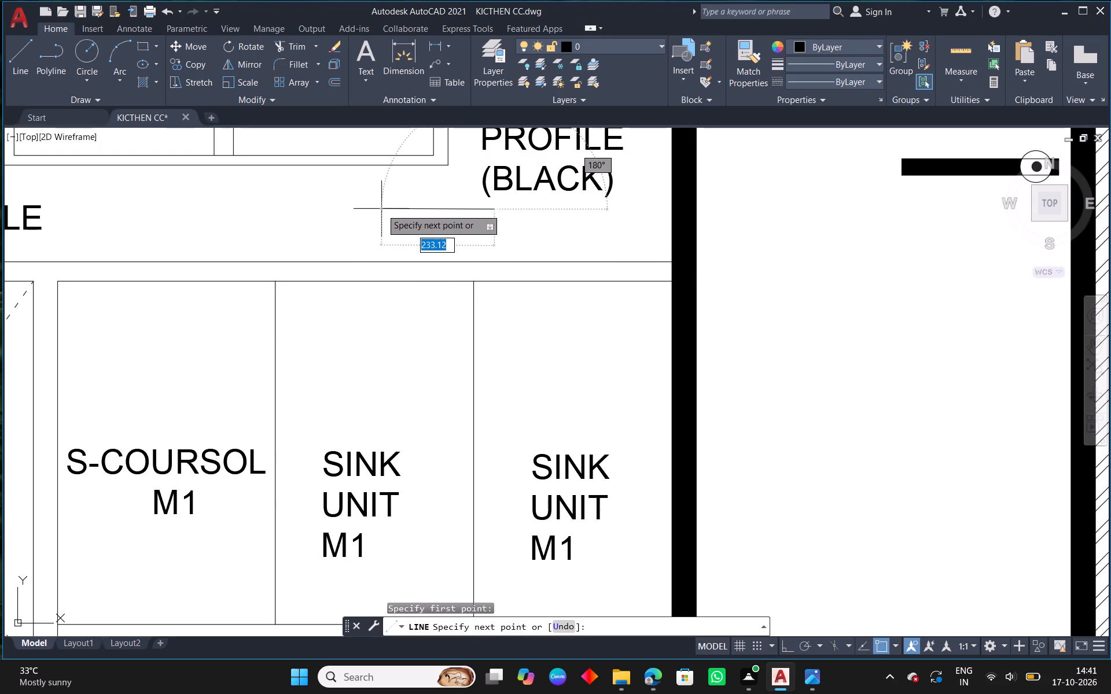
{"action": "left_click", "coordinate": [381, 209]}
{"action": "left_click", "coordinate": [388, 327]}
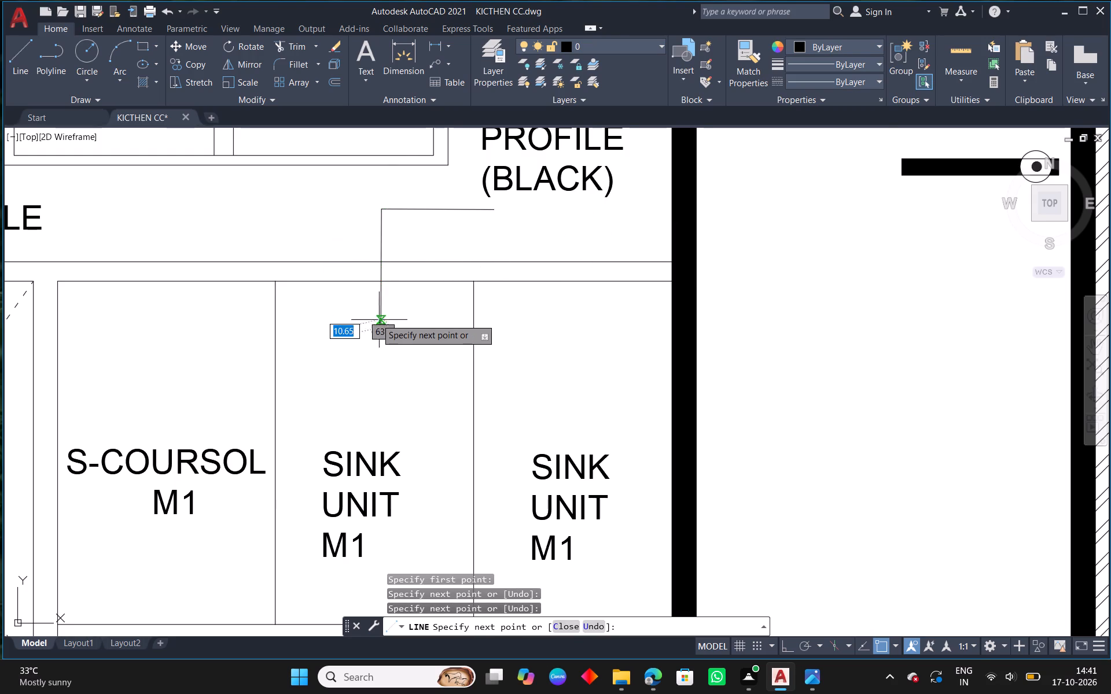
{"action": "scroll", "coordinate": [373, 319], "scroll_direction": "up", "scroll_amount": 3}
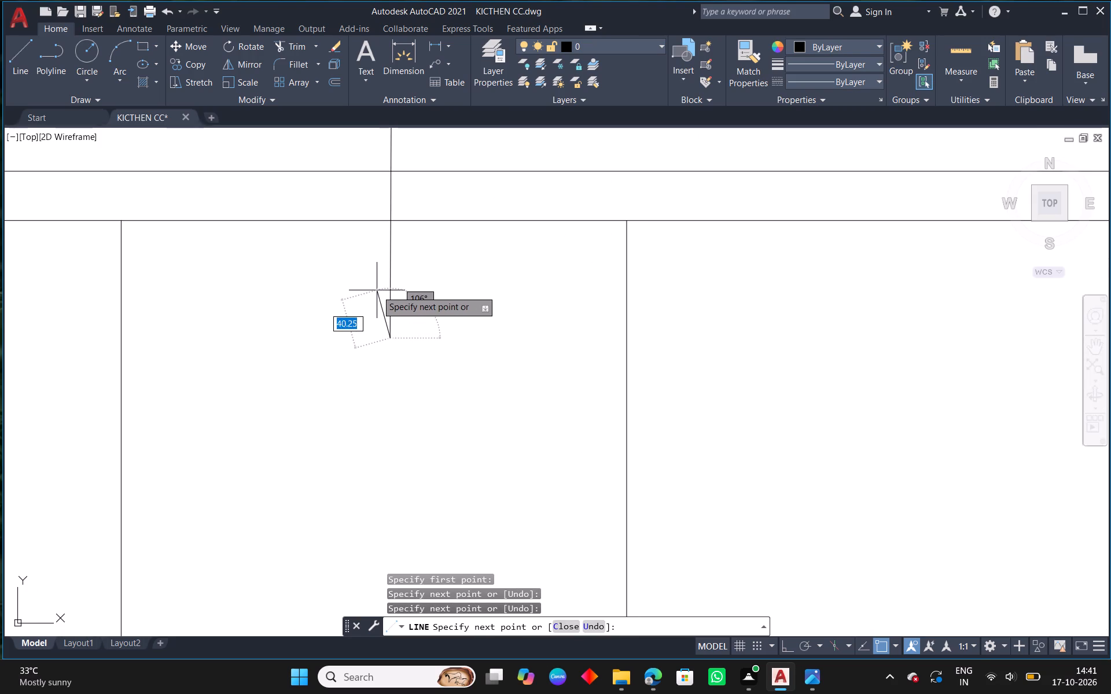
{"action": "left_click", "coordinate": [377, 290]}
{"action": "right_click", "coordinate": [382, 325]}
{"action": "left_click", "coordinate": [424, 336]}
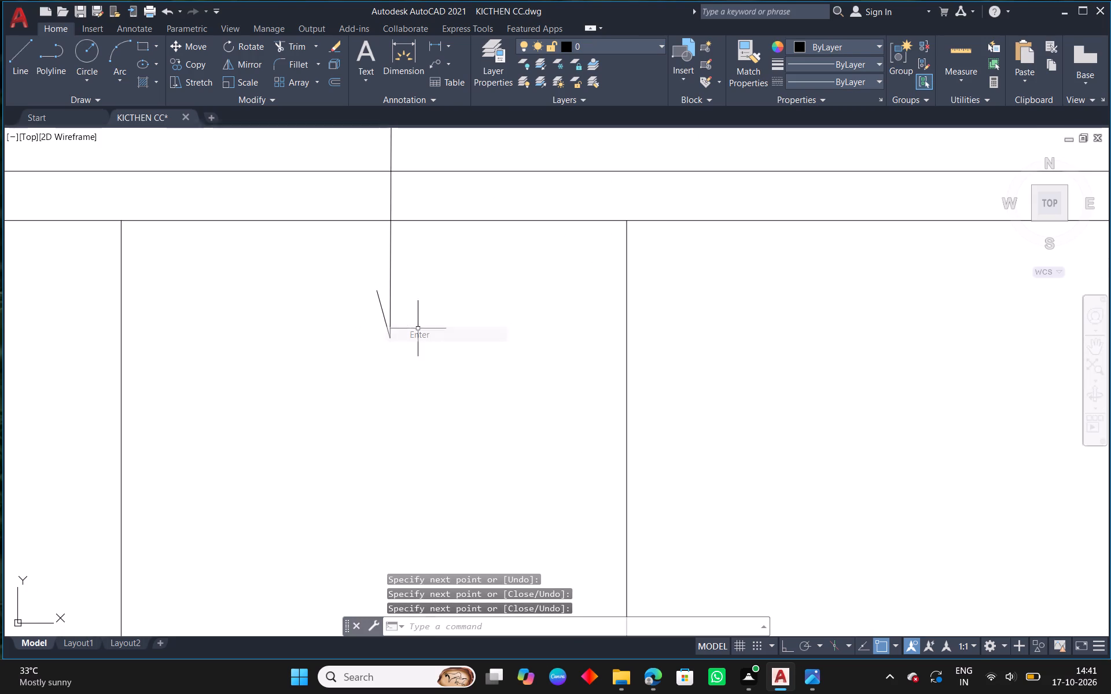
Draw the matching second arrowhead stroke up and right from the leader's lower tip.
{"action": "scroll", "coordinate": [404, 319], "scroll_direction": "up", "scroll_amount": 1}
{"action": "right_click", "coordinate": [393, 288]}
{"action": "left_click", "coordinate": [428, 294]}
{"action": "left_click", "coordinate": [382, 351]}
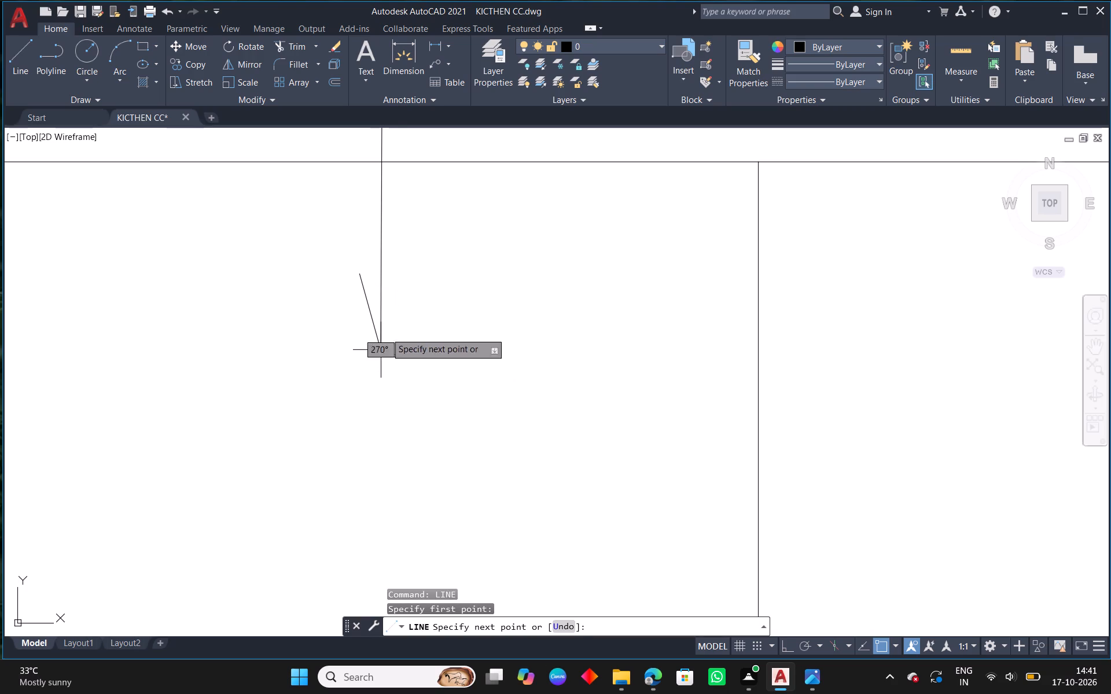
{"action": "left_click", "coordinate": [402, 276]}
{"action": "right_click", "coordinate": [402, 276]}
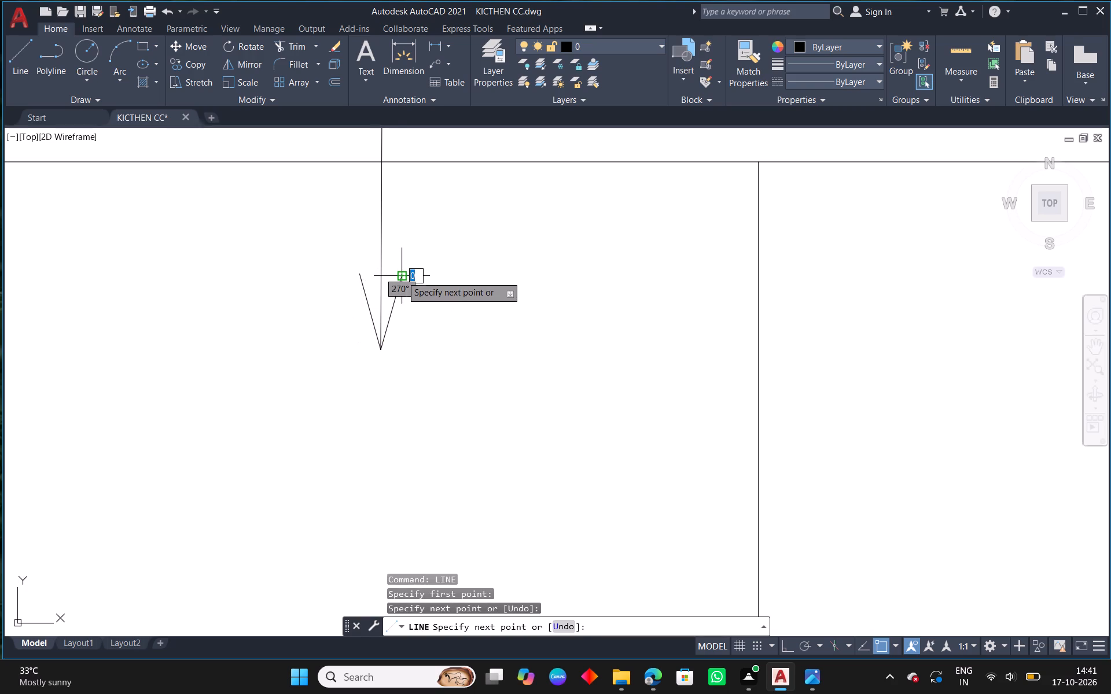
{"action": "left_click", "coordinate": [454, 287]}
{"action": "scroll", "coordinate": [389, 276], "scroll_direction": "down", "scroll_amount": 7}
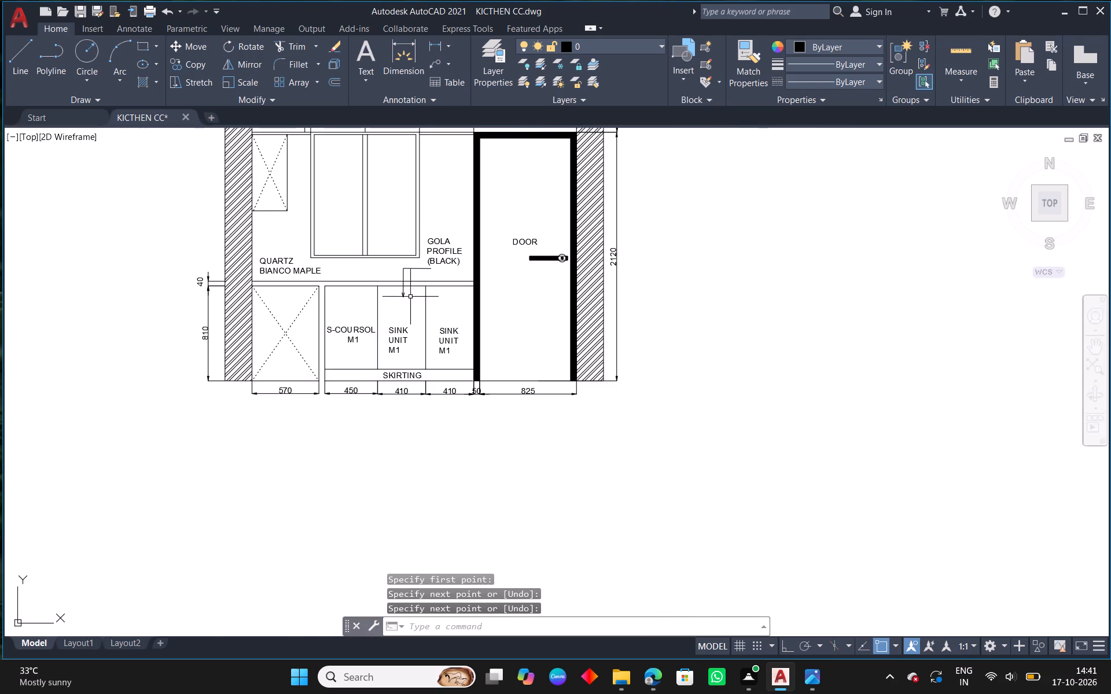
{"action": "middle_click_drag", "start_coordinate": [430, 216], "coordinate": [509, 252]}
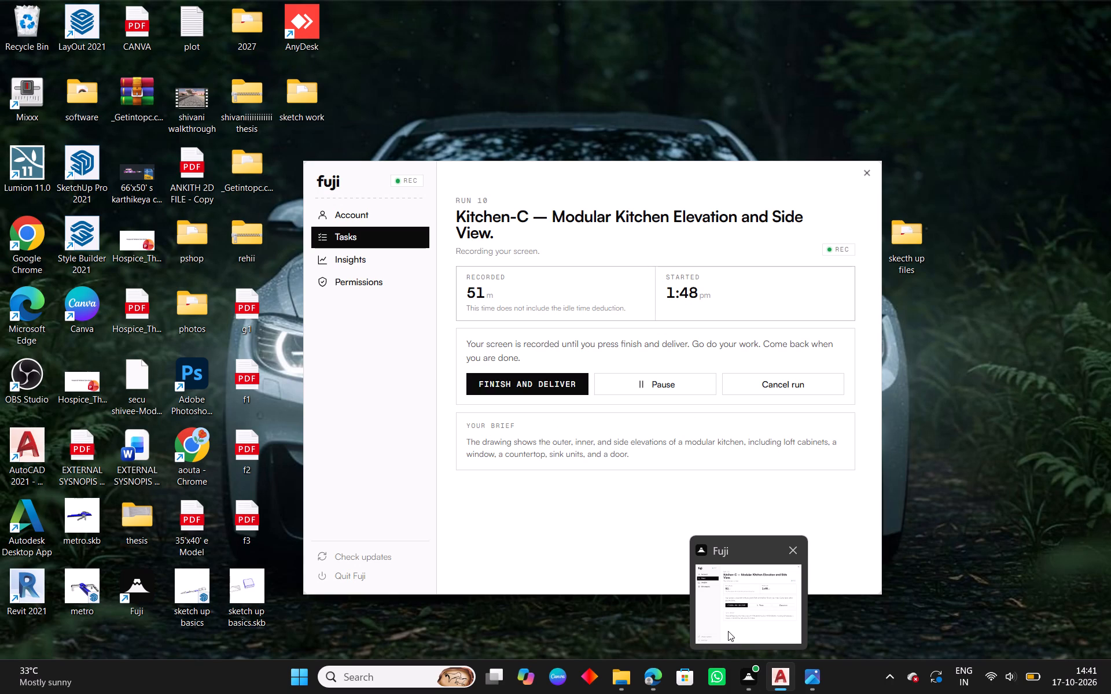
Copy the DOOR label from the door to the window's middle, about 1412 away at 163°.
{"action": "scroll", "coordinate": [521, 382], "scroll_direction": "down", "scroll_amount": 1}
{"action": "middle_click_drag", "start_coordinate": [718, 405], "coordinate": [652, 397]}
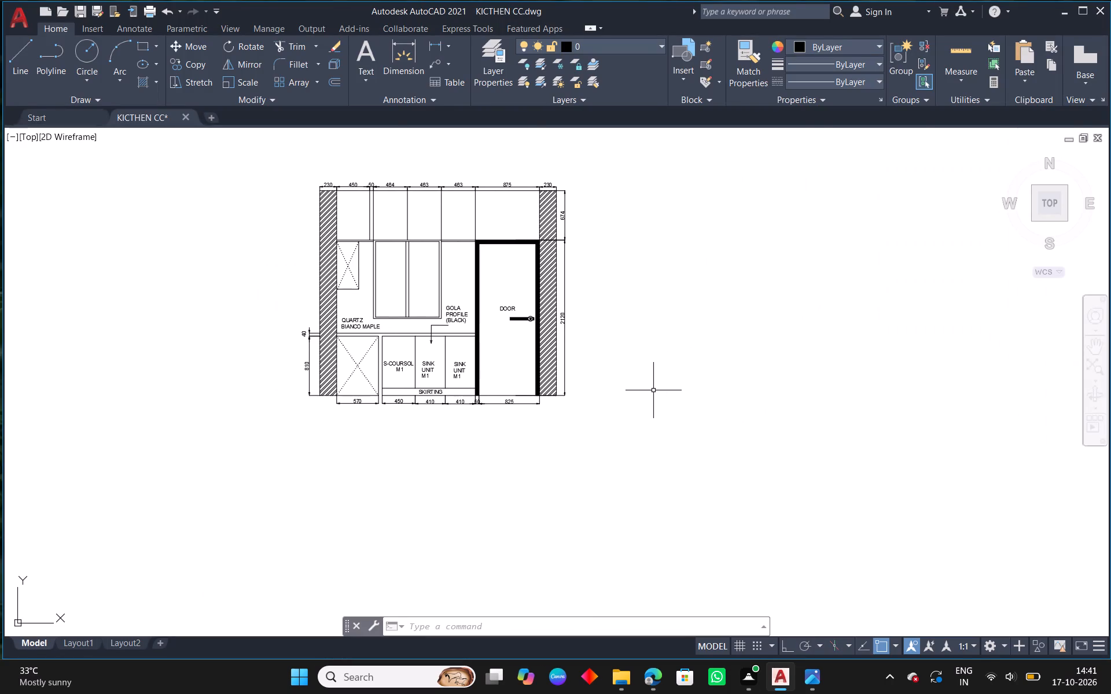
{"action": "scroll", "coordinate": [639, 389], "scroll_direction": "down", "scroll_amount": 1}
{"action": "middle_click_drag", "start_coordinate": [679, 272], "coordinate": [632, 429]}
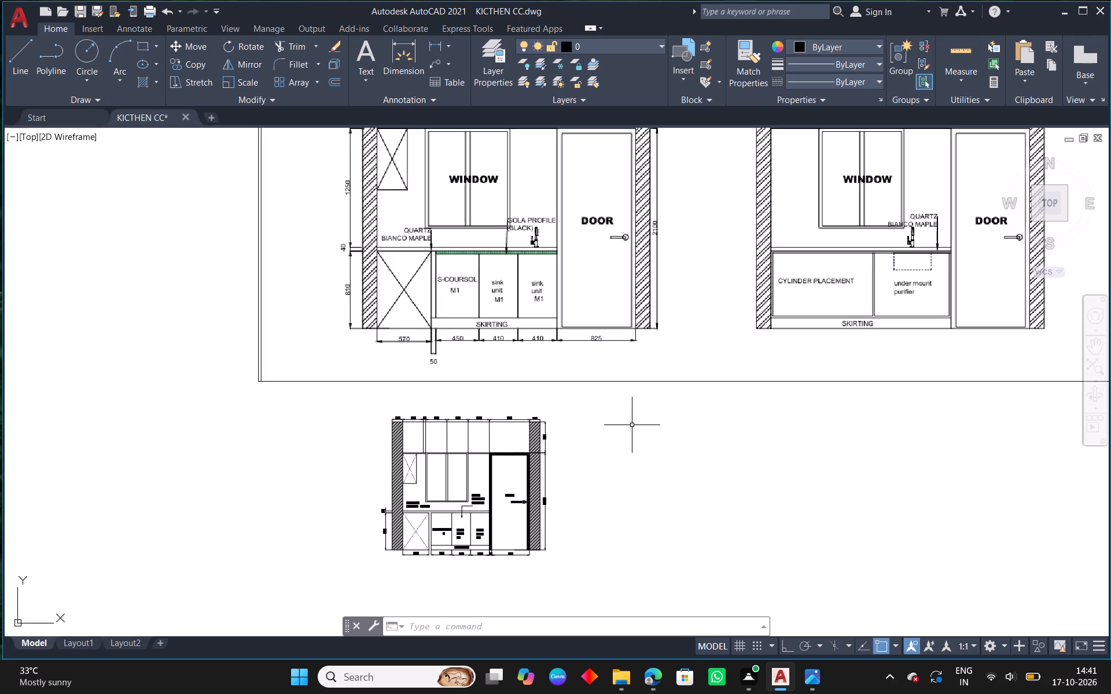
{"action": "middle_click_drag", "start_coordinate": [658, 409], "coordinate": [748, 242]}
{"action": "scroll", "coordinate": [588, 339], "scroll_direction": "up", "scroll_amount": 1}
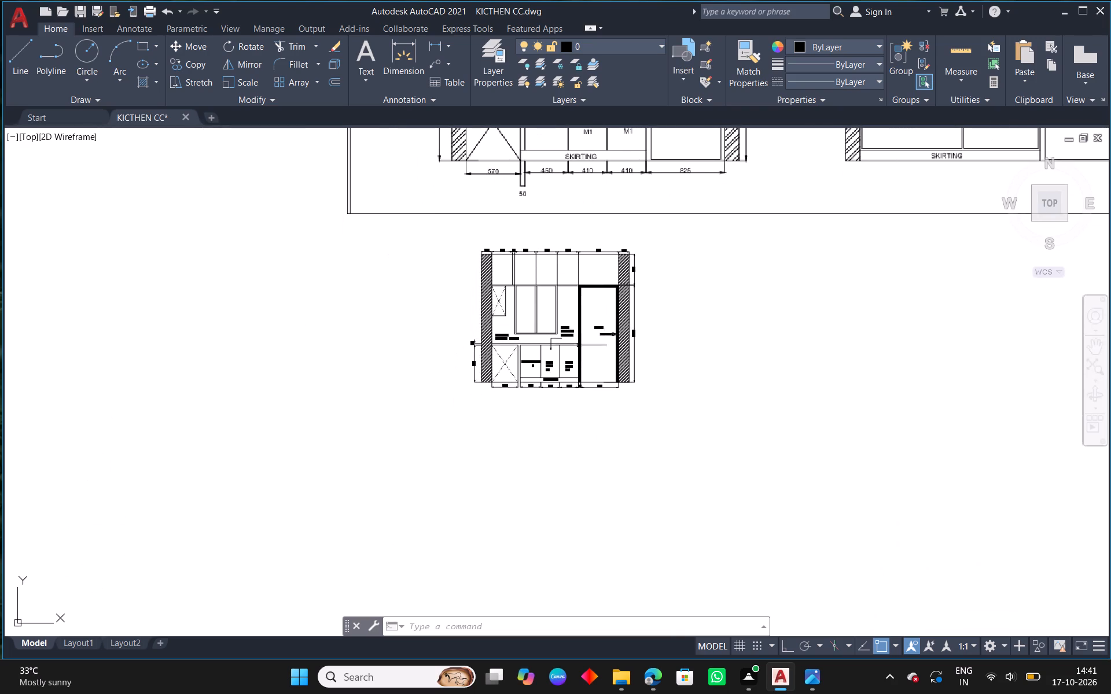
{"action": "scroll", "coordinate": [593, 336], "scroll_direction": "up", "scroll_amount": 2}
{"action": "left_click", "coordinate": [606, 302]}
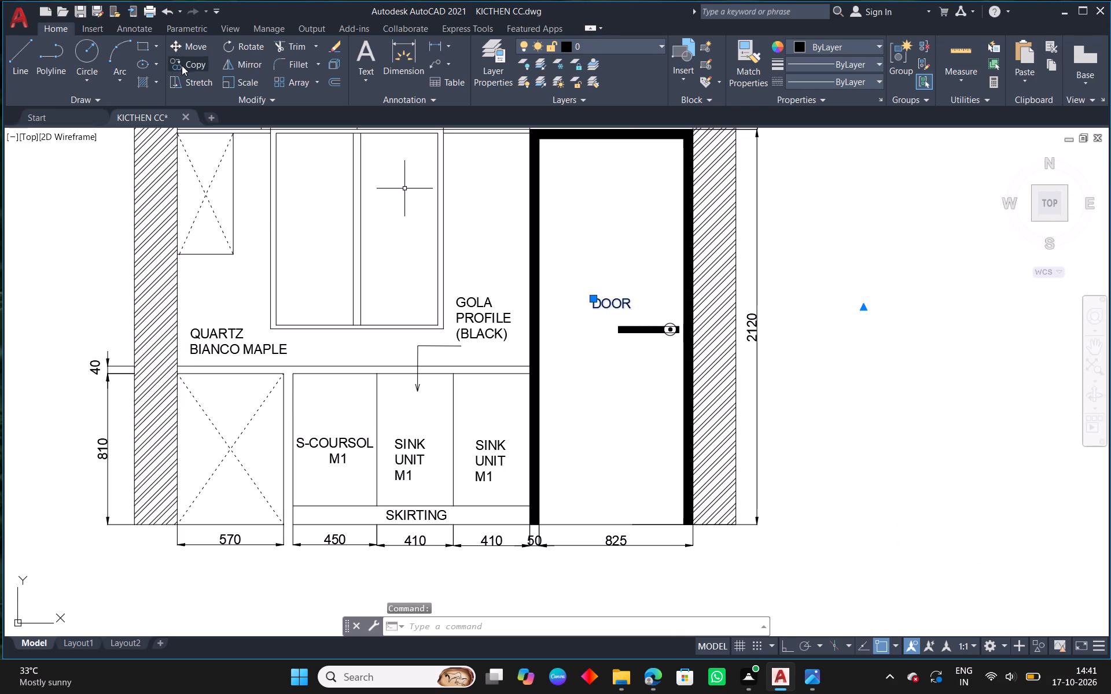
{"action": "left_click", "coordinate": [183, 65]}
{"action": "left_click", "coordinate": [591, 307]}
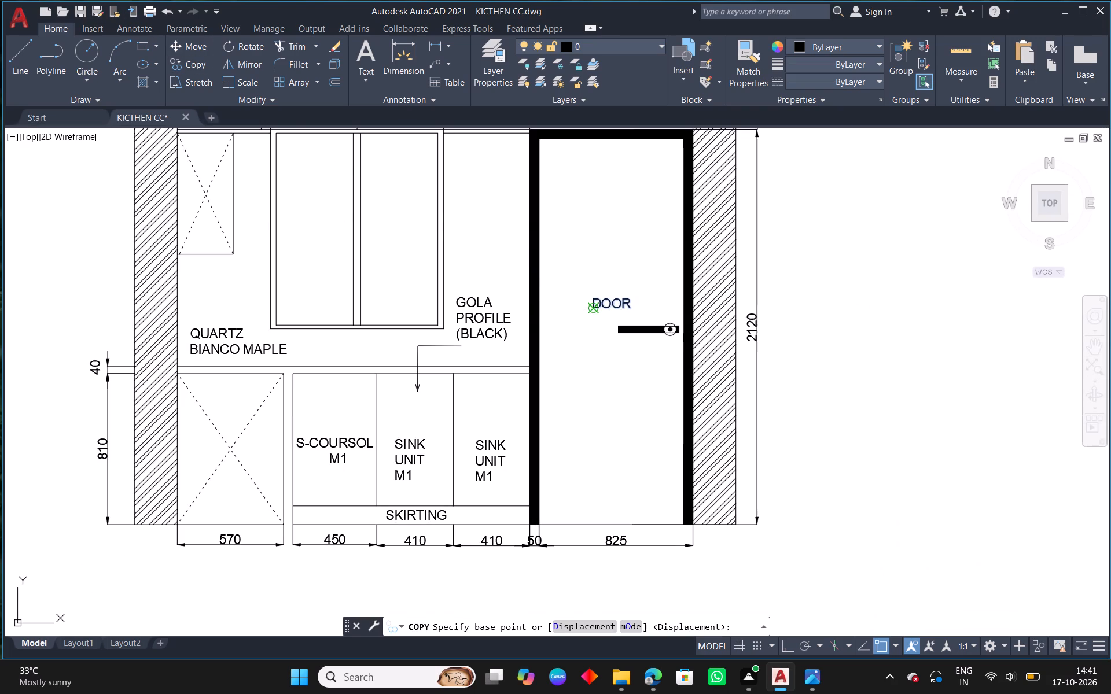
{"action": "scroll", "coordinate": [344, 226], "scroll_direction": "up", "scroll_amount": 2}
{"action": "left_click", "coordinate": [333, 238]}
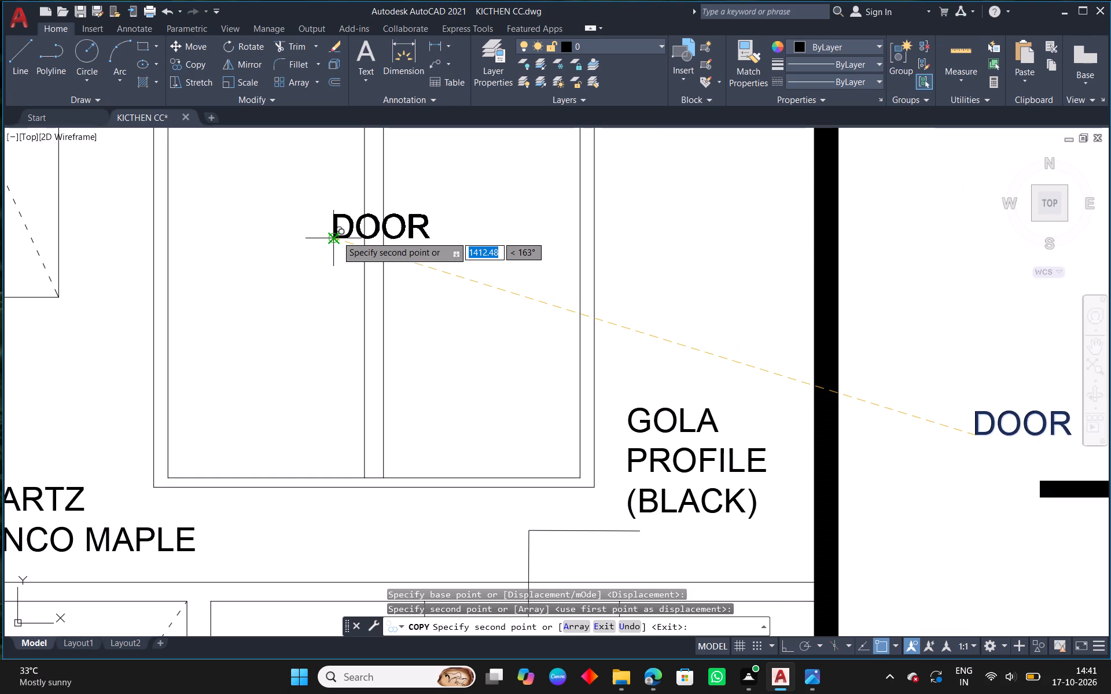
{"action": "right_click", "coordinate": [337, 236]}
{"action": "left_click", "coordinate": [373, 244]}
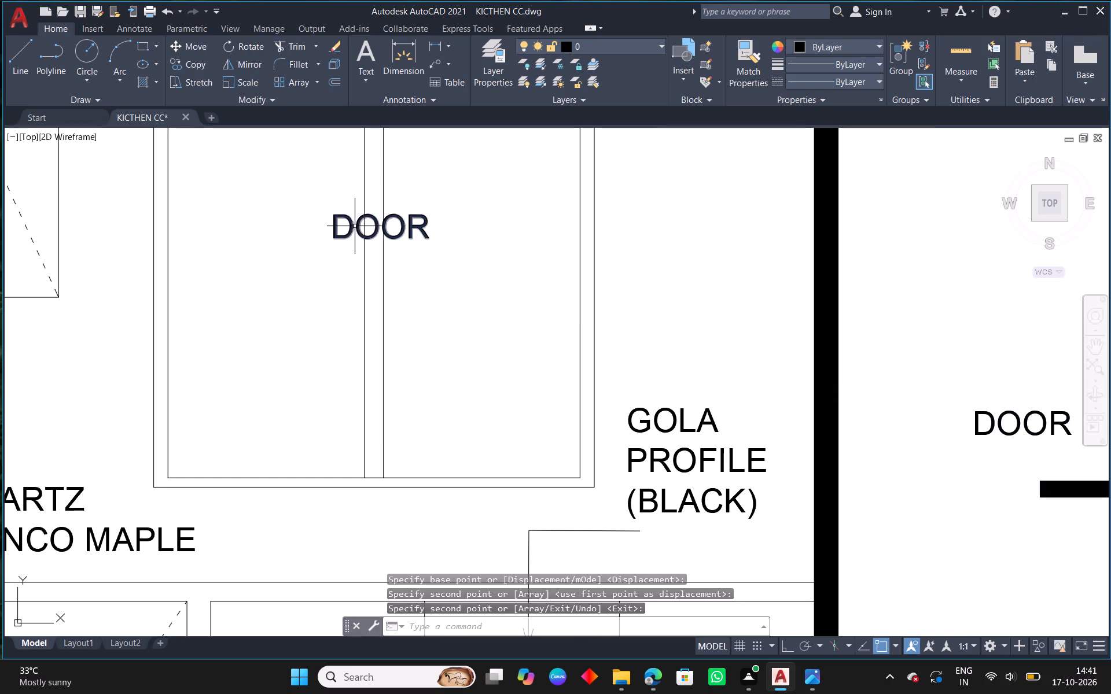
Change the copied label's text in the window to WINDOWOS and finish the text edit.
{"action": "type", "text": "ED"}
{"action": "key", "text": "space"}
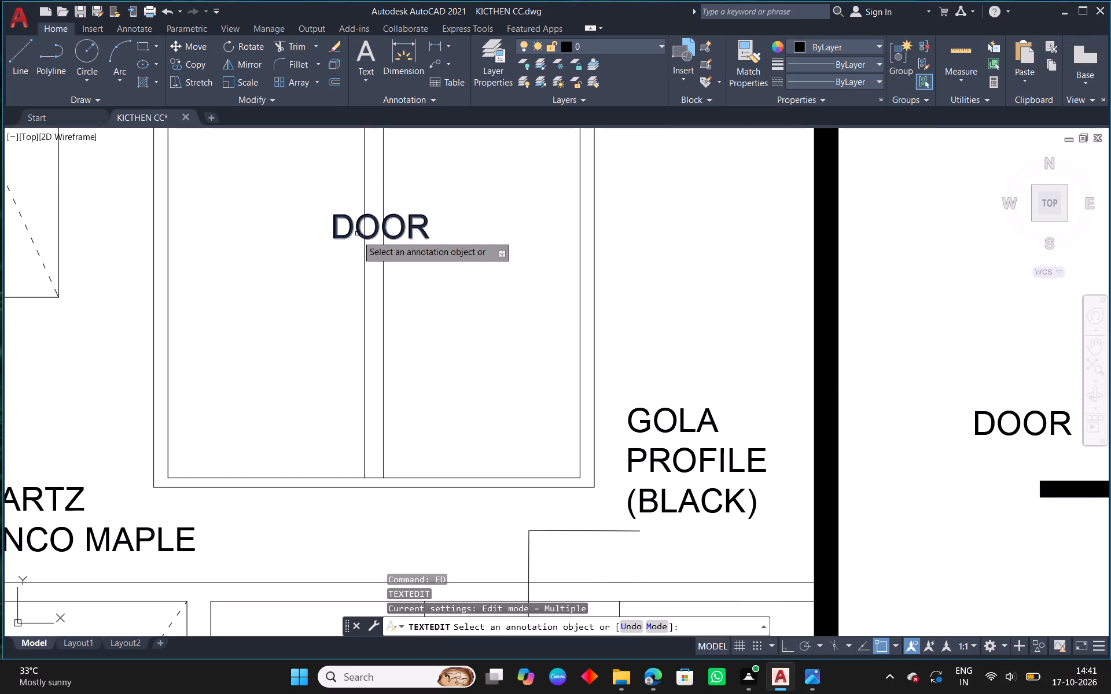
{"action": "left_click", "coordinate": [344, 239]}
{"action": "left_click_drag", "start_coordinate": [442, 237], "coordinate": [325, 227]}
{"action": "key", "text": "BackSpace"}
{"action": "type", "text": "WINDOWOS"}
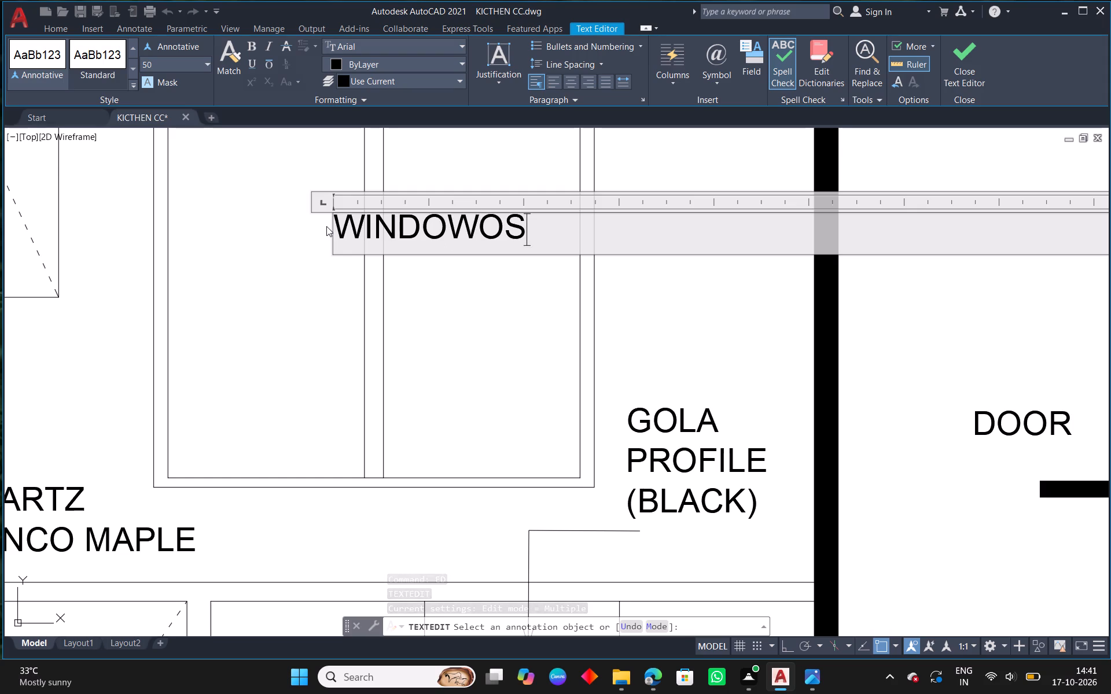
{"action": "left_click", "coordinate": [433, 295]}
{"action": "key", "text": "Escape"}
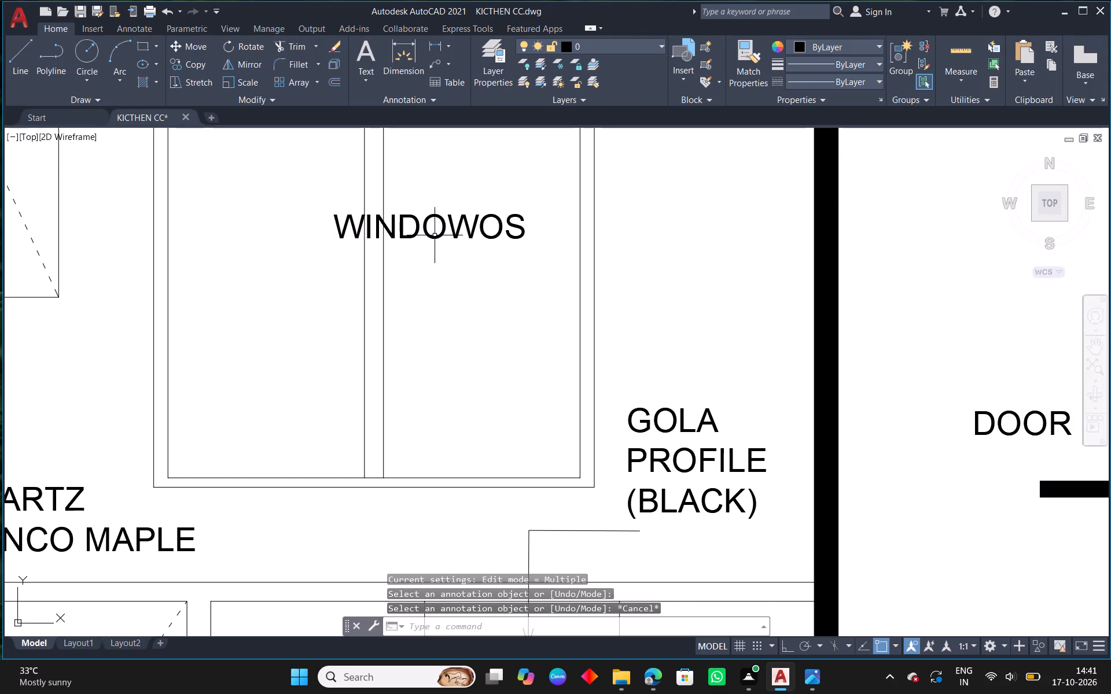
Shift the WINDOWOS label leftward so it sits centred across the window's two panes.
{"action": "left_click", "coordinate": [435, 234]}
{"action": "left_click", "coordinate": [332, 211]}
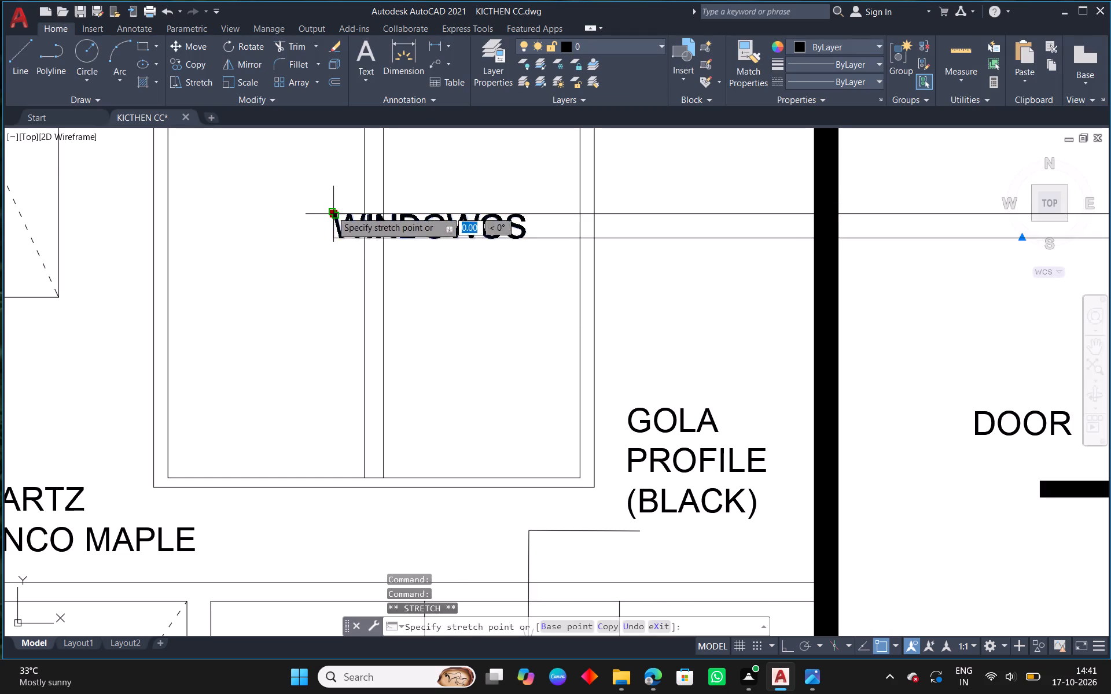
{"action": "left_click", "coordinate": [275, 217]}
{"action": "key", "text": "Escape"}
{"action": "scroll", "coordinate": [414, 246], "scroll_direction": "down", "scroll_amount": 3}
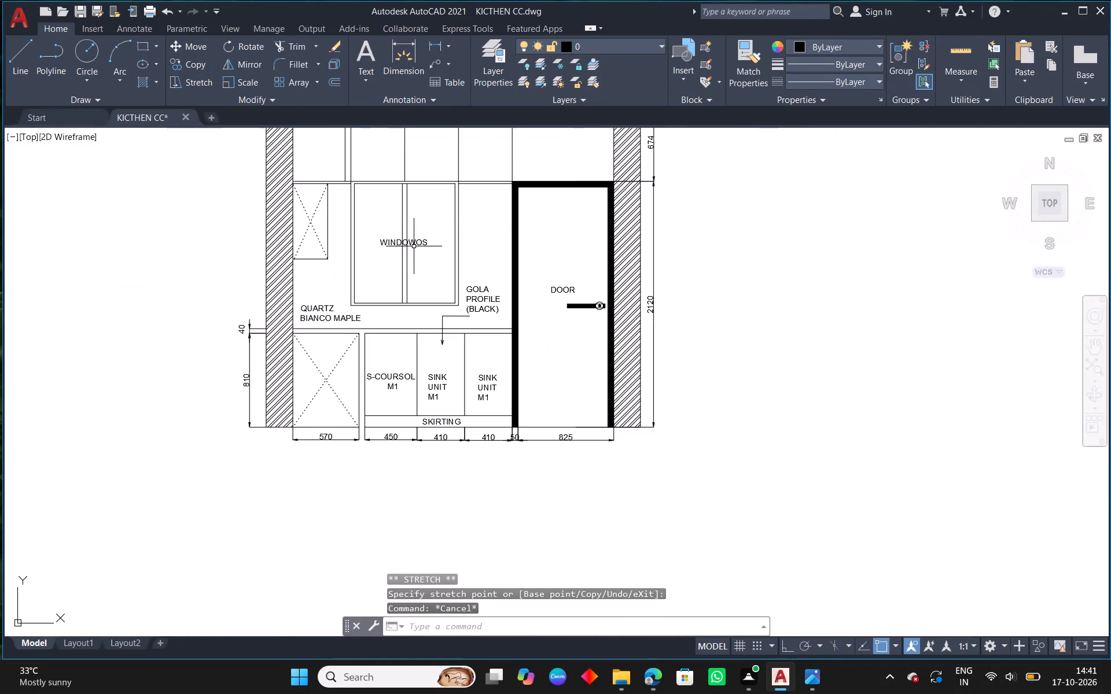
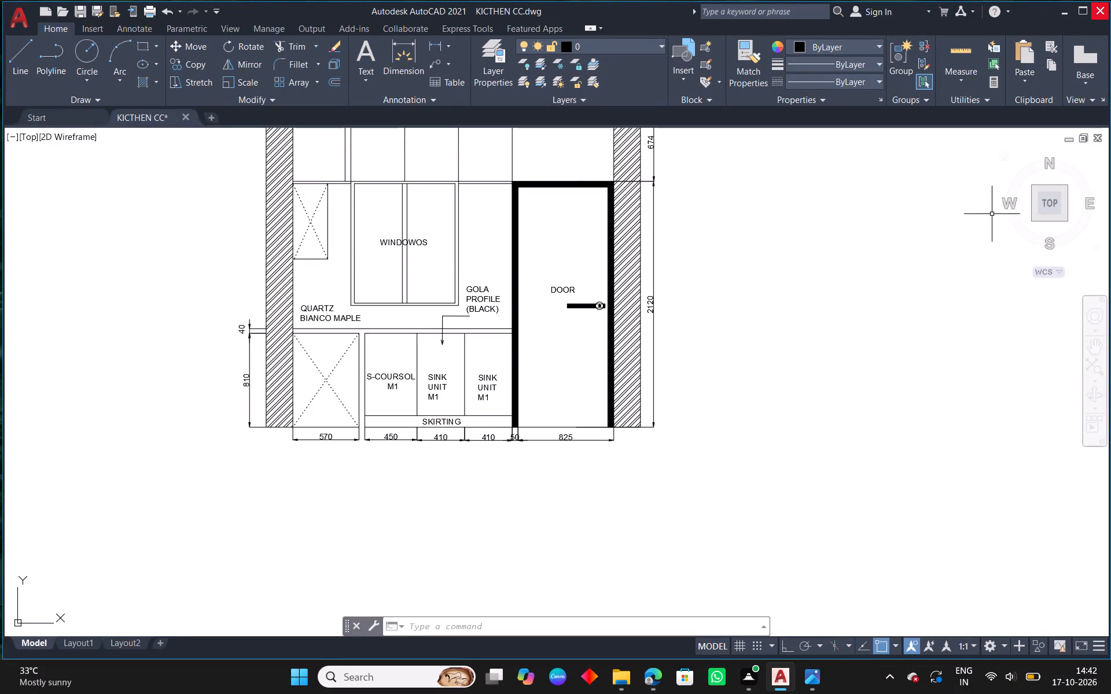
Dimension the height from the countertop's top edge to the upper cabinets' bottom line, placing it outside the left hatched wall.
{"action": "scroll", "coordinate": [555, 316], "scroll_direction": "down", "scroll_amount": 1}
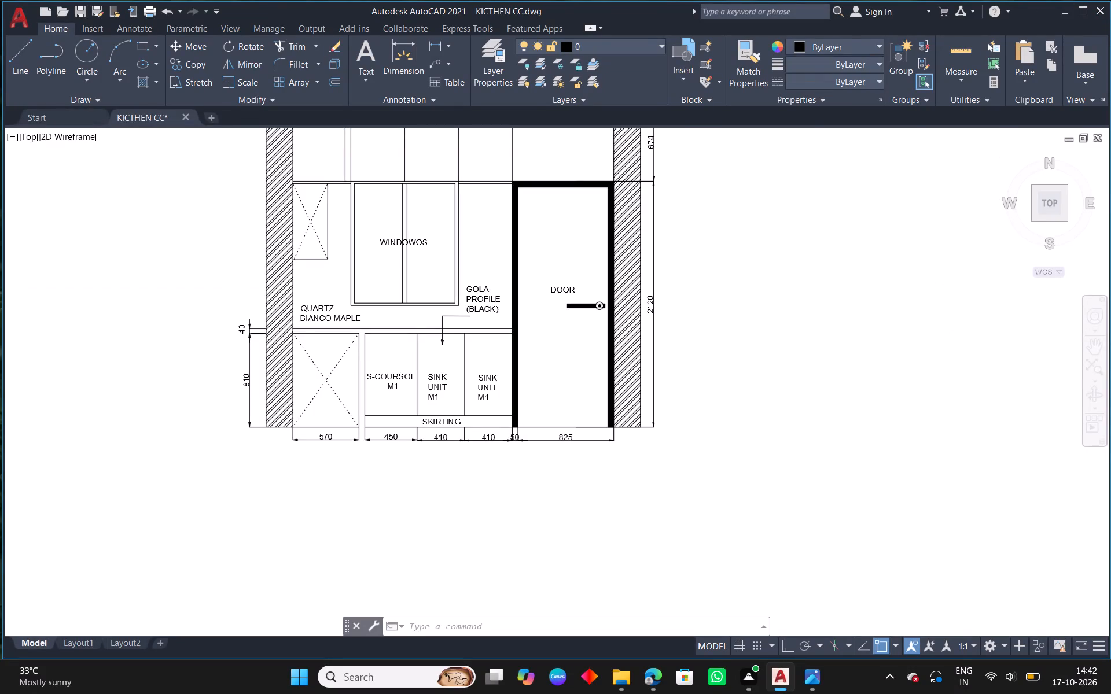
{"action": "scroll", "coordinate": [551, 316], "scroll_direction": "down", "scroll_amount": 1}
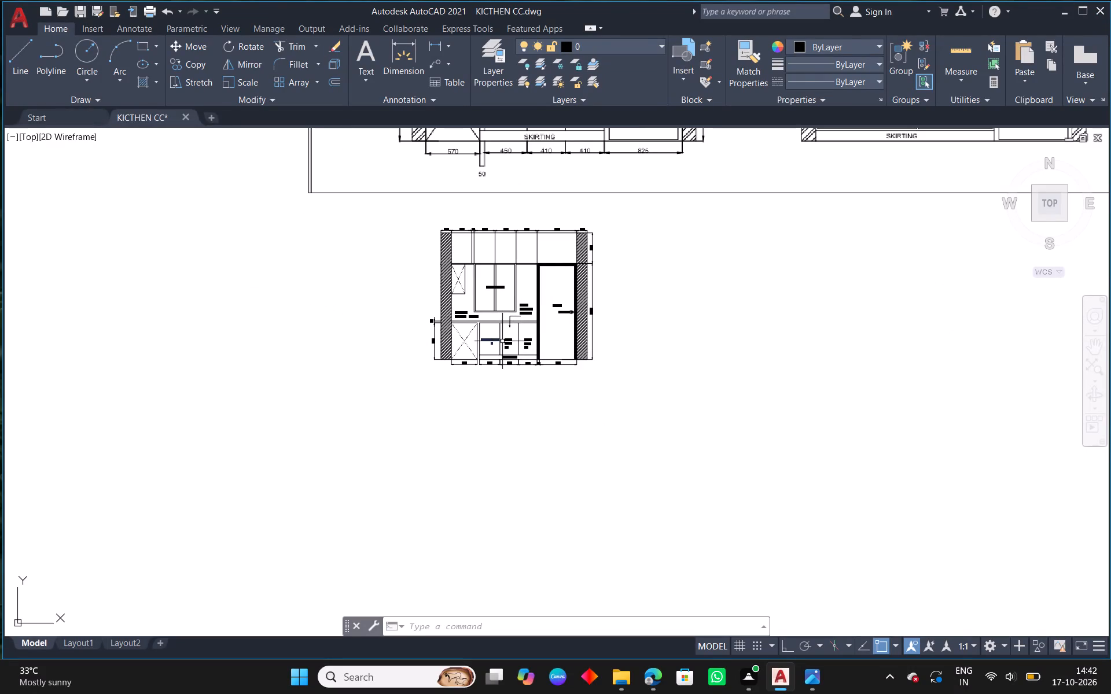
{"action": "middle_click_drag", "start_coordinate": [543, 335], "coordinate": [573, 533]}
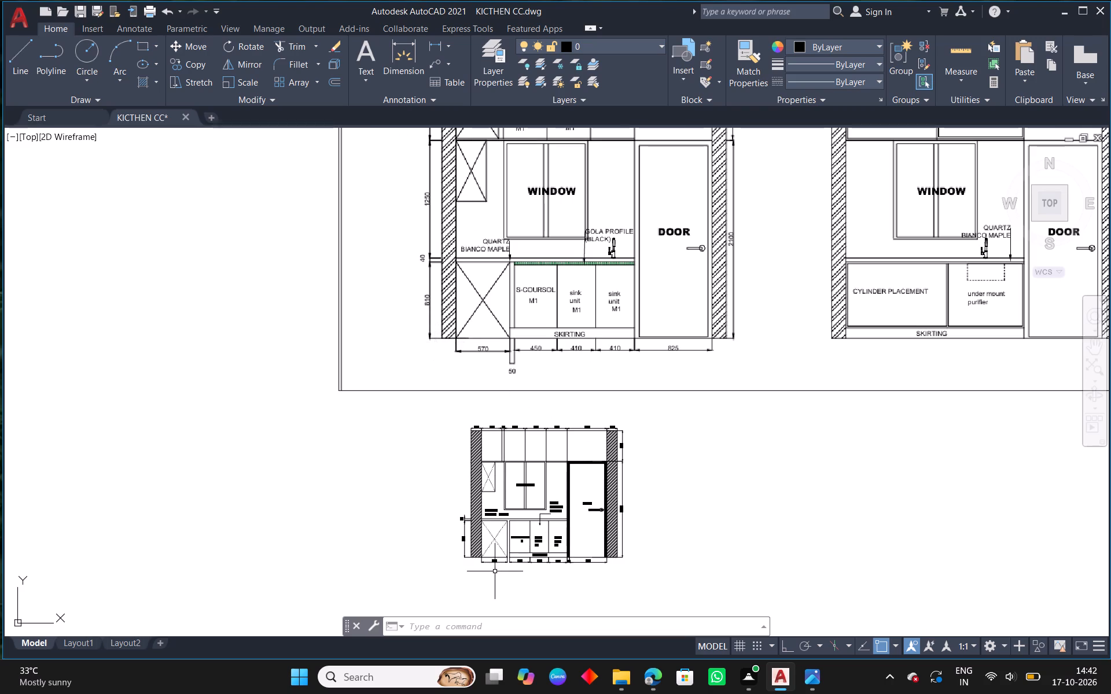
{"action": "scroll", "coordinate": [491, 570], "scroll_direction": "up", "scroll_amount": 2}
{"action": "scroll", "coordinate": [400, 357], "scroll_direction": "up", "scroll_amount": 2}
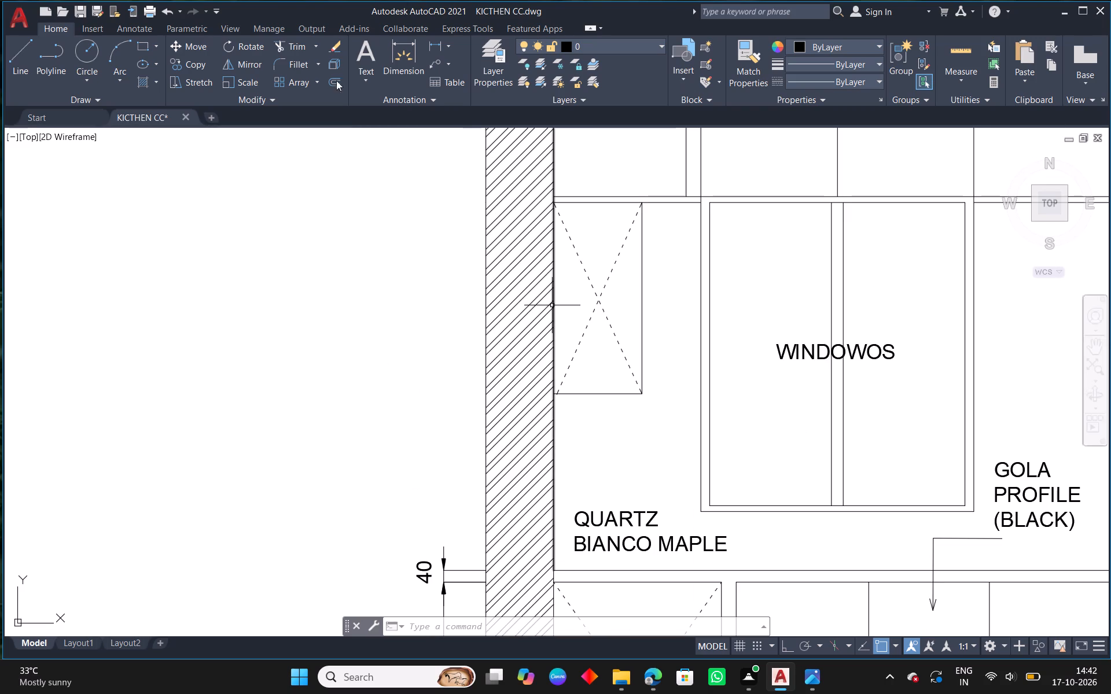
{"action": "left_click_drag", "start_coordinate": [404, 57], "coordinate": [414, 55]}
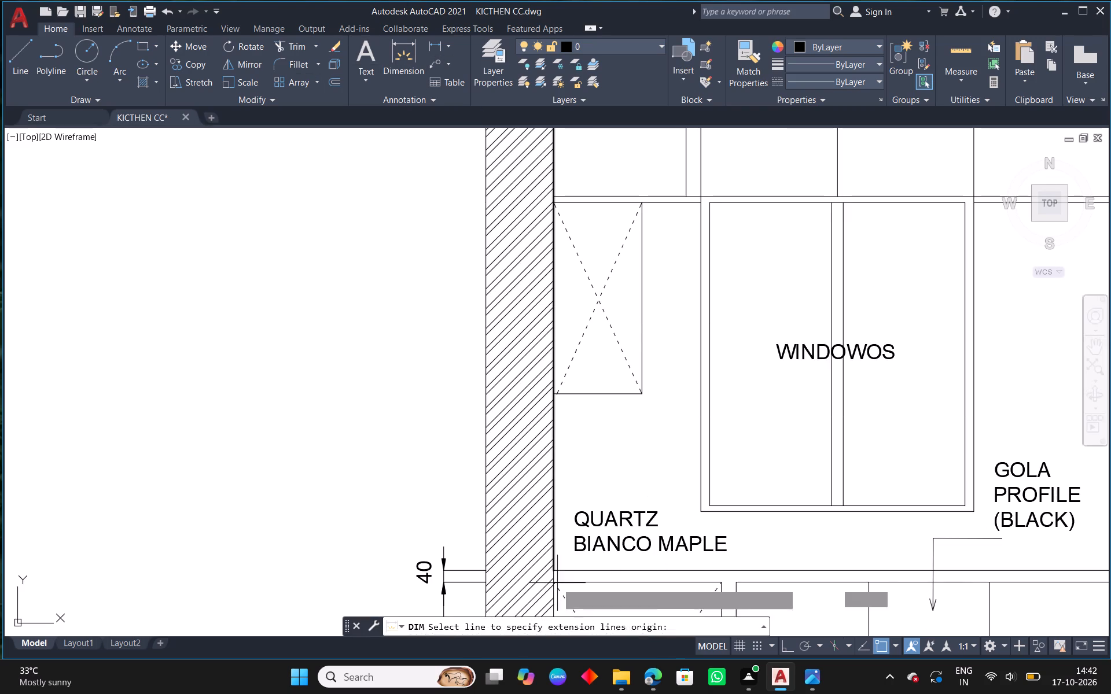
{"action": "left_click", "coordinate": [557, 572]}
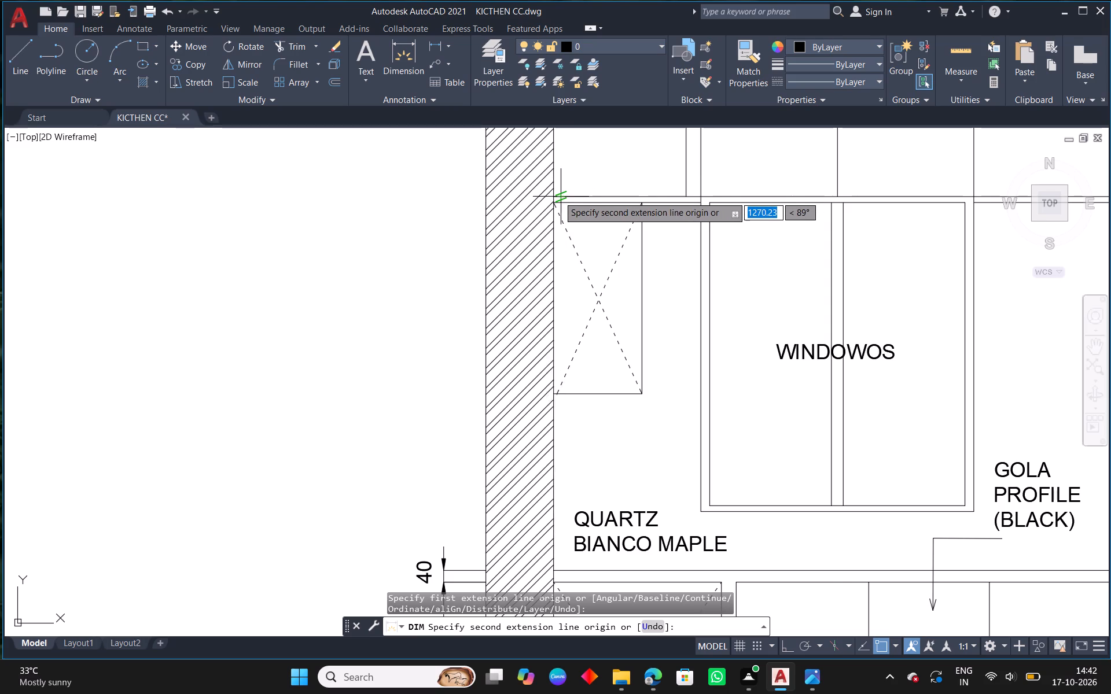
{"action": "left_click", "coordinate": [553, 197]}
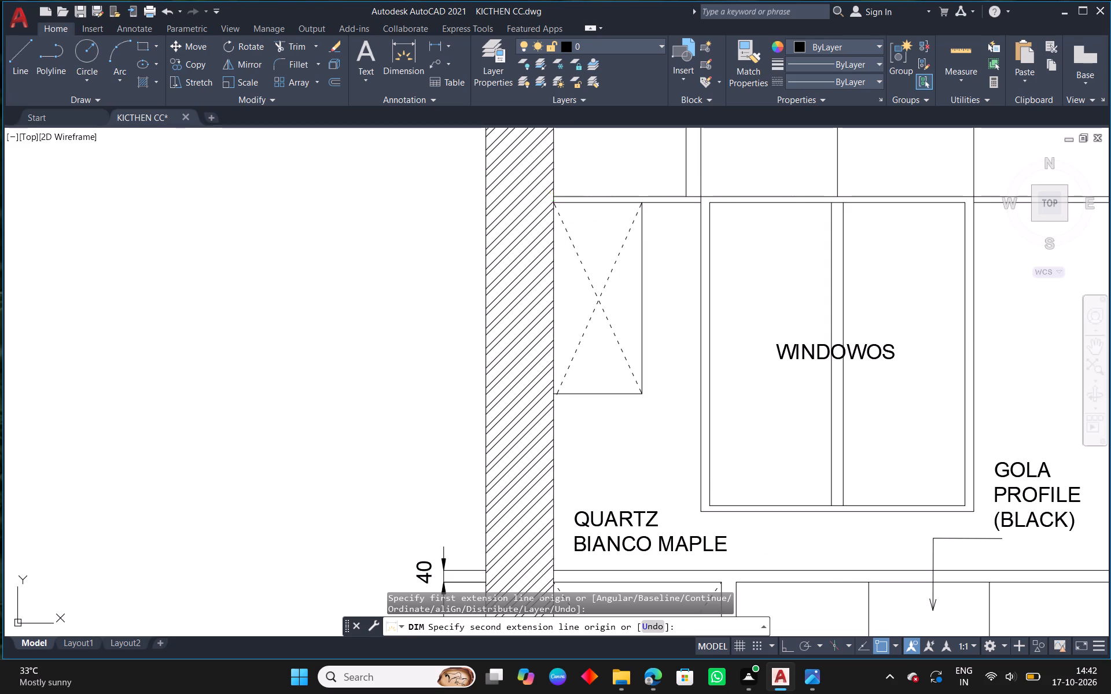
{"action": "left_click", "coordinate": [447, 205]}
{"action": "right_click", "coordinate": [447, 205]}
{"action": "left_click", "coordinate": [488, 219]}
Dimension the upper cabinets' height at the left wall, placing it directly above the previous vertical dimension.
{"action": "middle_click_drag", "start_coordinate": [528, 236], "coordinate": [536, 271]}
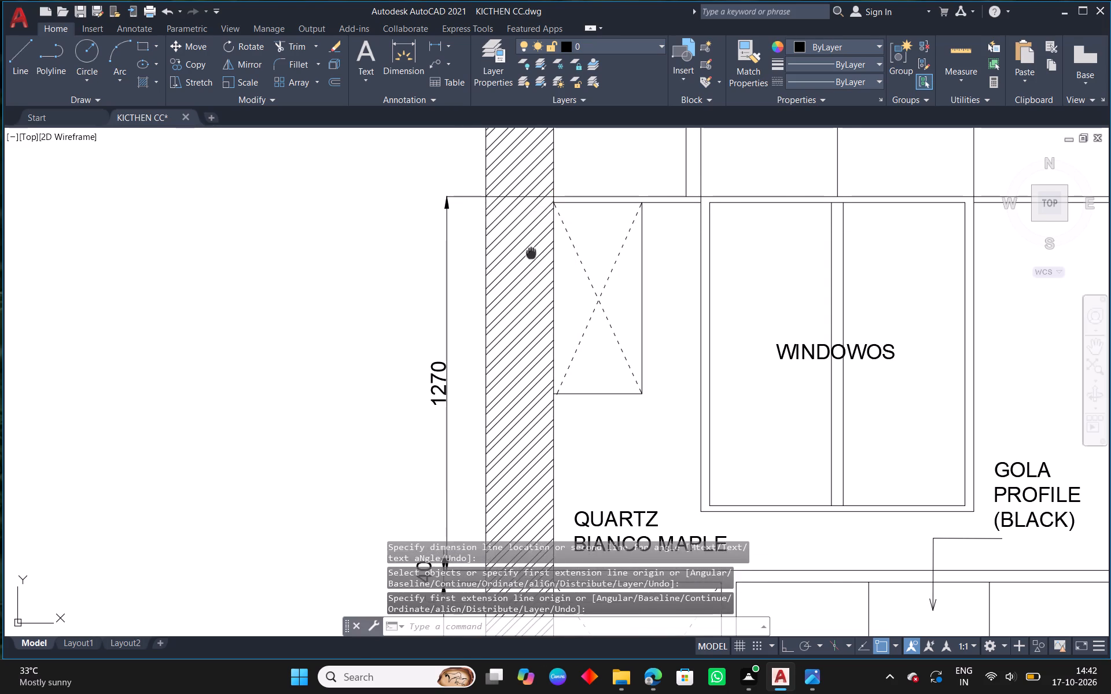
{"action": "middle_click_drag", "start_coordinate": [536, 271], "coordinate": [556, 386]}
{"action": "right_click", "coordinate": [439, 220]}
{"action": "left_click", "coordinate": [473, 230]}
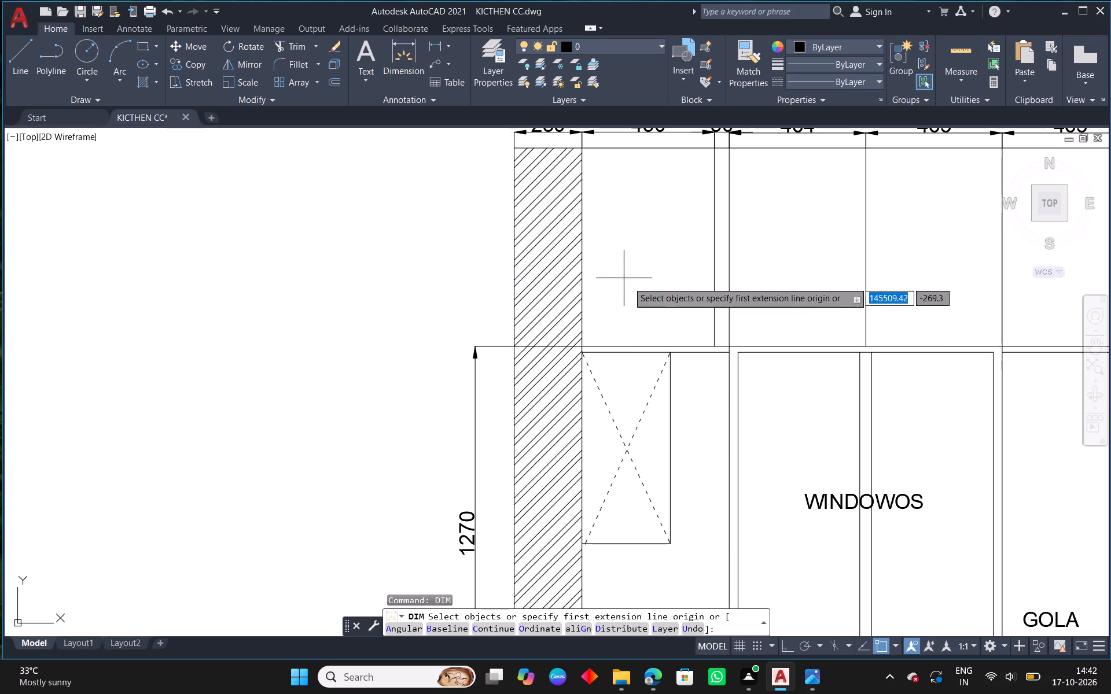
{"action": "left_click", "coordinate": [580, 348]}
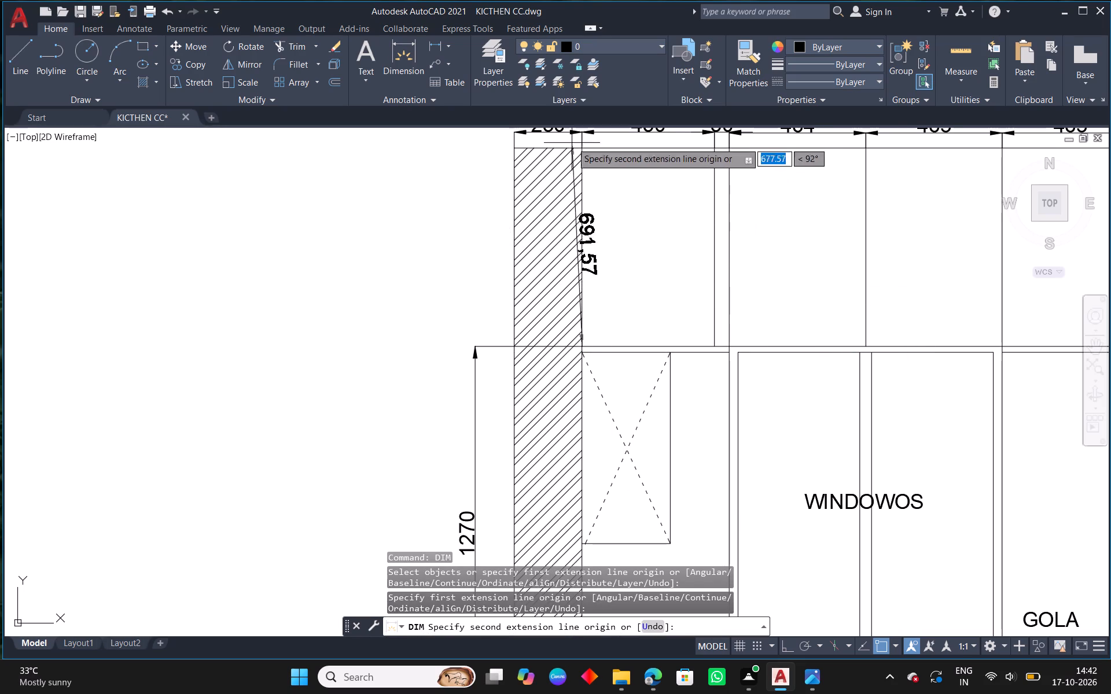
{"action": "left_click", "coordinate": [580, 145]}
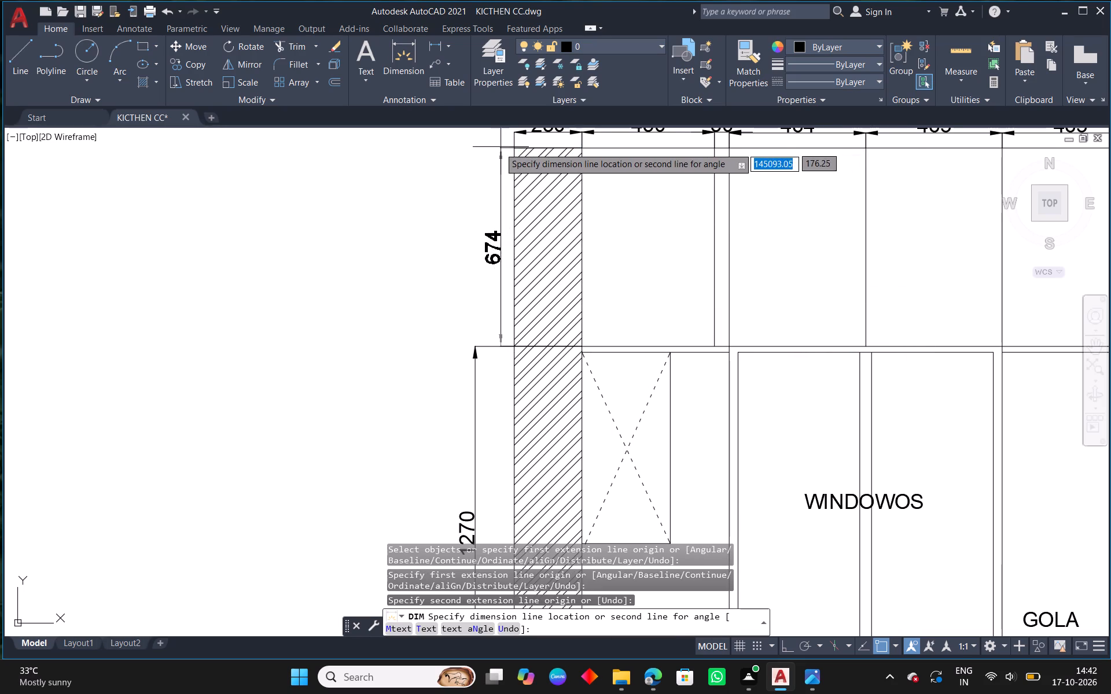
{"action": "left_click", "coordinate": [475, 157]}
{"action": "right_click", "coordinate": [475, 157]}
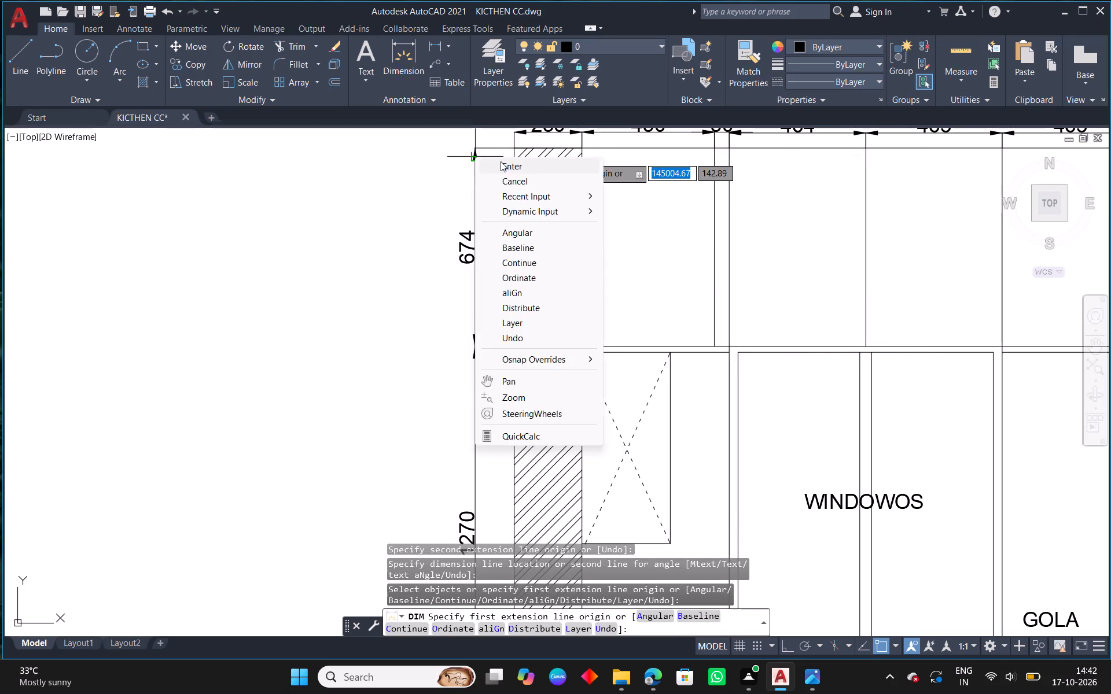
{"action": "left_click", "coordinate": [532, 168]}
Shorten both extension lines of the left 674 dimension so they start at the hatched wall's outer face.
{"action": "left_click", "coordinate": [494, 345]}
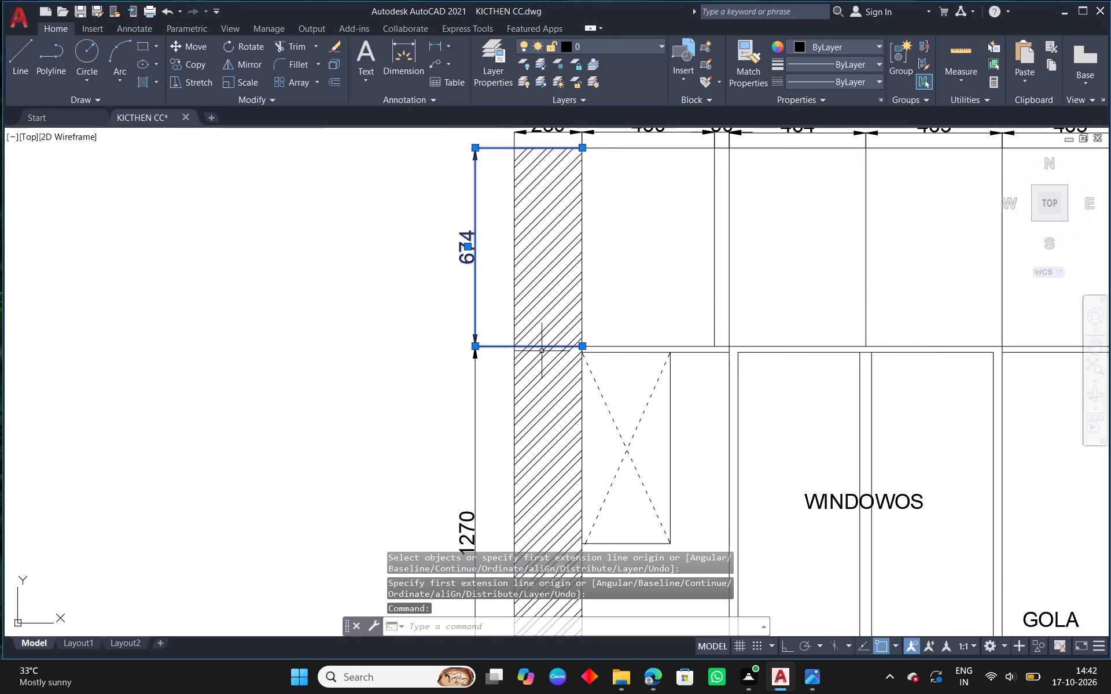
{"action": "scroll", "coordinate": [571, 343], "scroll_direction": "up", "scroll_amount": 2}
{"action": "left_click", "coordinate": [598, 352]}
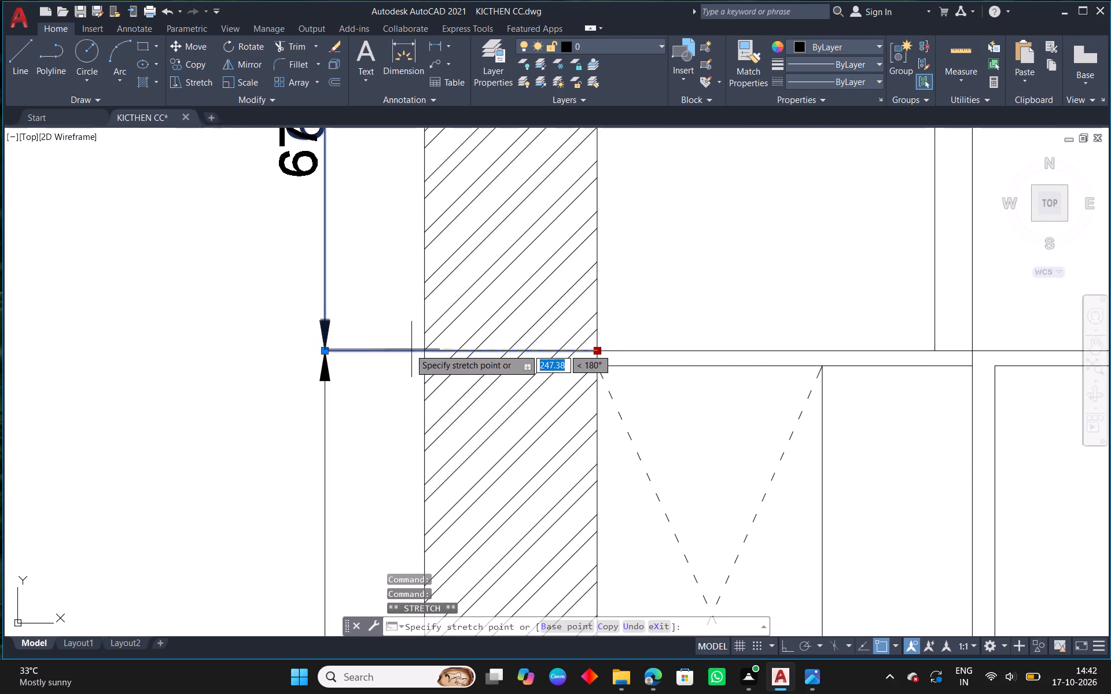
{"action": "left_click", "coordinate": [422, 350]}
{"action": "scroll", "coordinate": [493, 376], "scroll_direction": "down", "scroll_amount": 3}
{"action": "scroll", "coordinate": [514, 209], "scroll_direction": "up", "scroll_amount": 2}
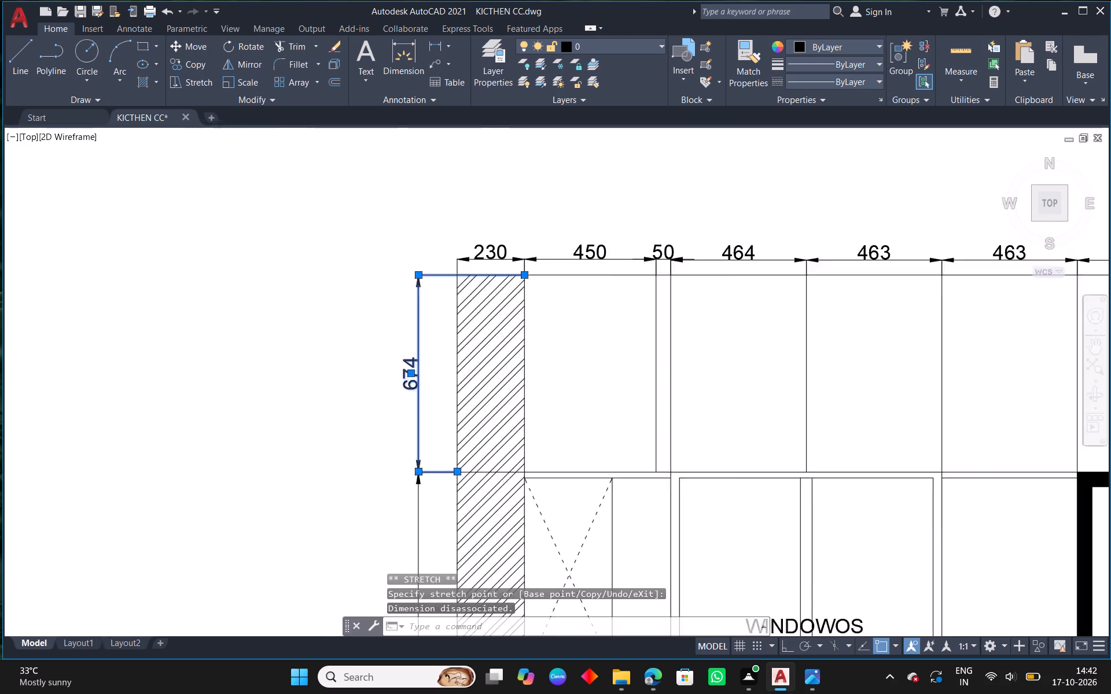
{"action": "left_click", "coordinate": [529, 290]}
{"action": "left_click", "coordinate": [425, 293]}
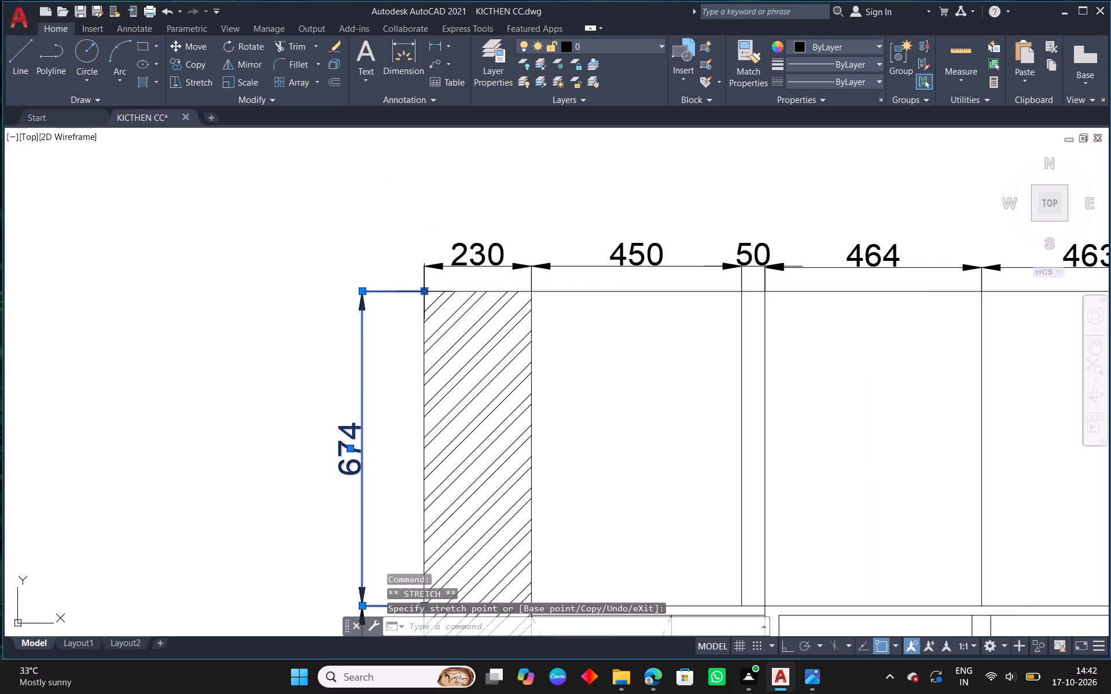
Align the 1270 dimension line with the 40 dimension and shorten its lower extension line to just outside the wall's outer face.
{"action": "scroll", "coordinate": [560, 275], "scroll_direction": "down", "scroll_amount": 2}
{"action": "middle_click_drag", "start_coordinate": [568, 346], "coordinate": [570, 141]}
{"action": "scroll", "coordinate": [478, 208], "scroll_direction": "up", "scroll_amount": 3}
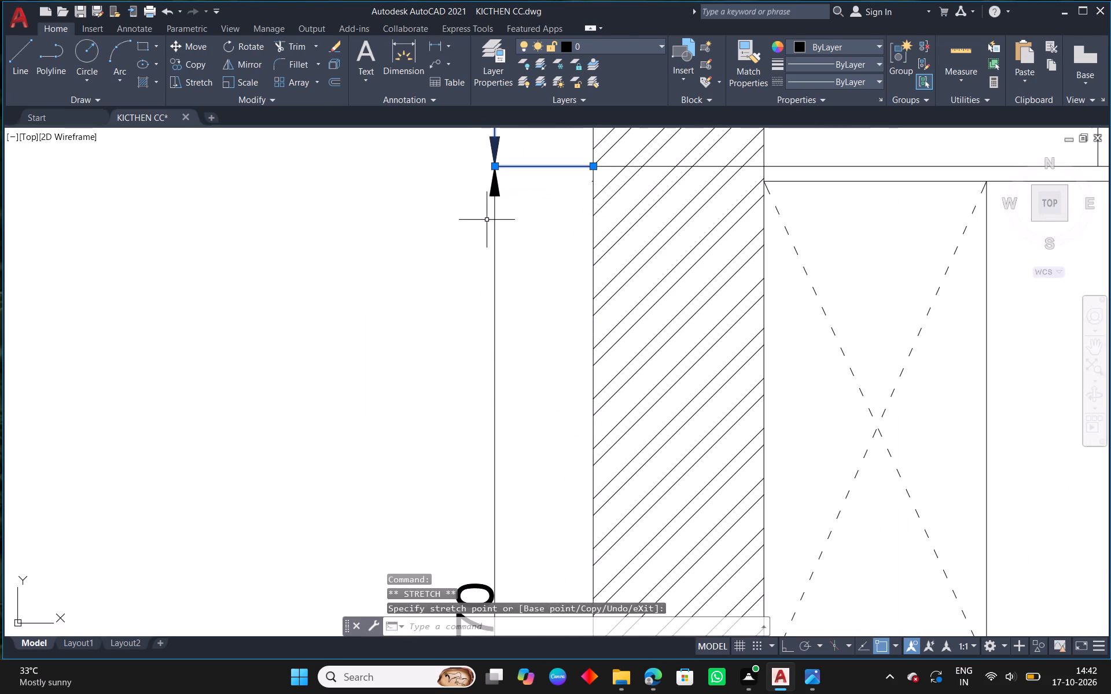
{"action": "scroll", "coordinate": [503, 198], "scroll_direction": "down", "scroll_amount": 4}
{"action": "scroll", "coordinate": [553, 346], "scroll_direction": "up", "scroll_amount": 2}
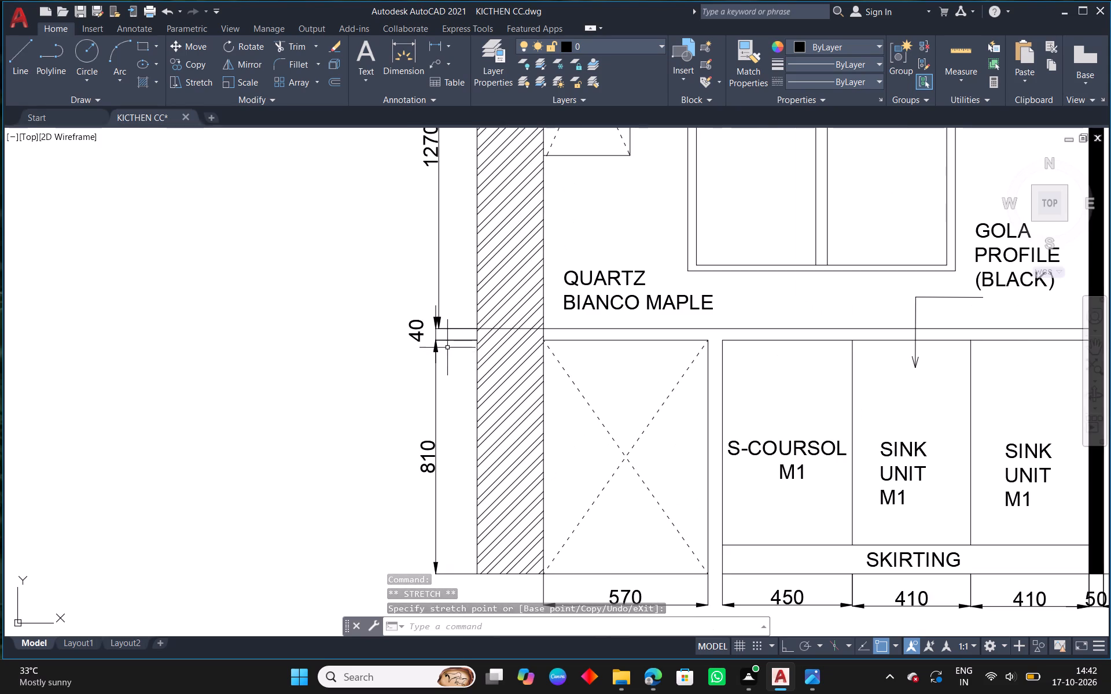
{"action": "left_click", "coordinate": [451, 327]}
{"action": "scroll", "coordinate": [430, 328], "scroll_direction": "up", "scroll_amount": 3}
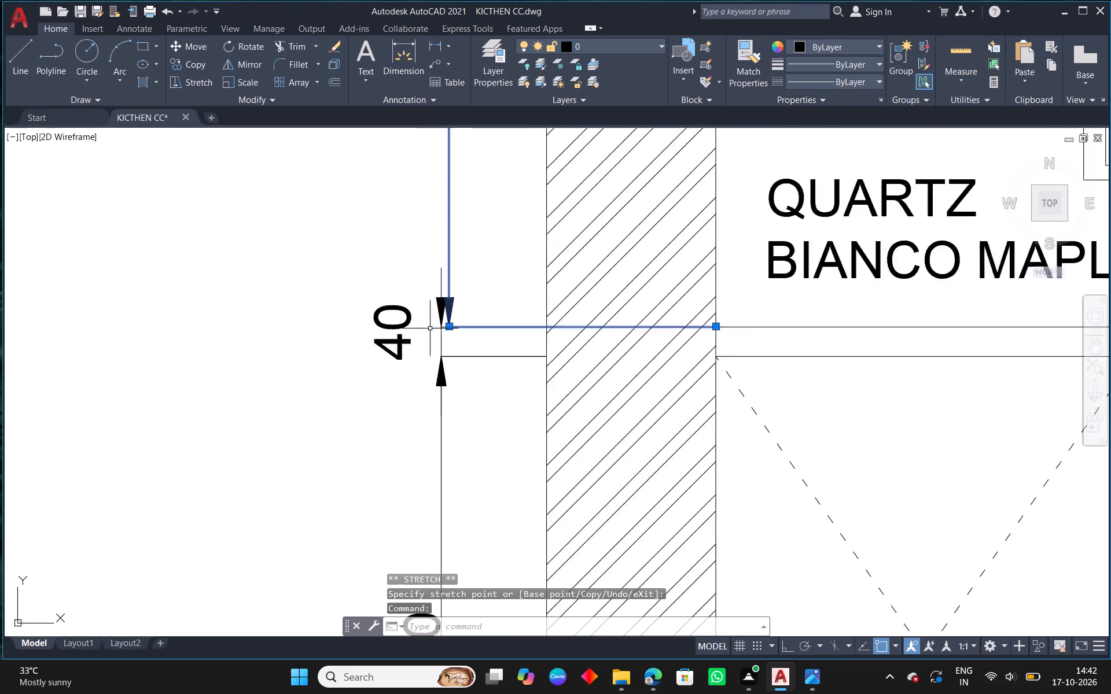
{"action": "left_click", "coordinate": [459, 328]}
{"action": "left_click", "coordinate": [450, 328]}
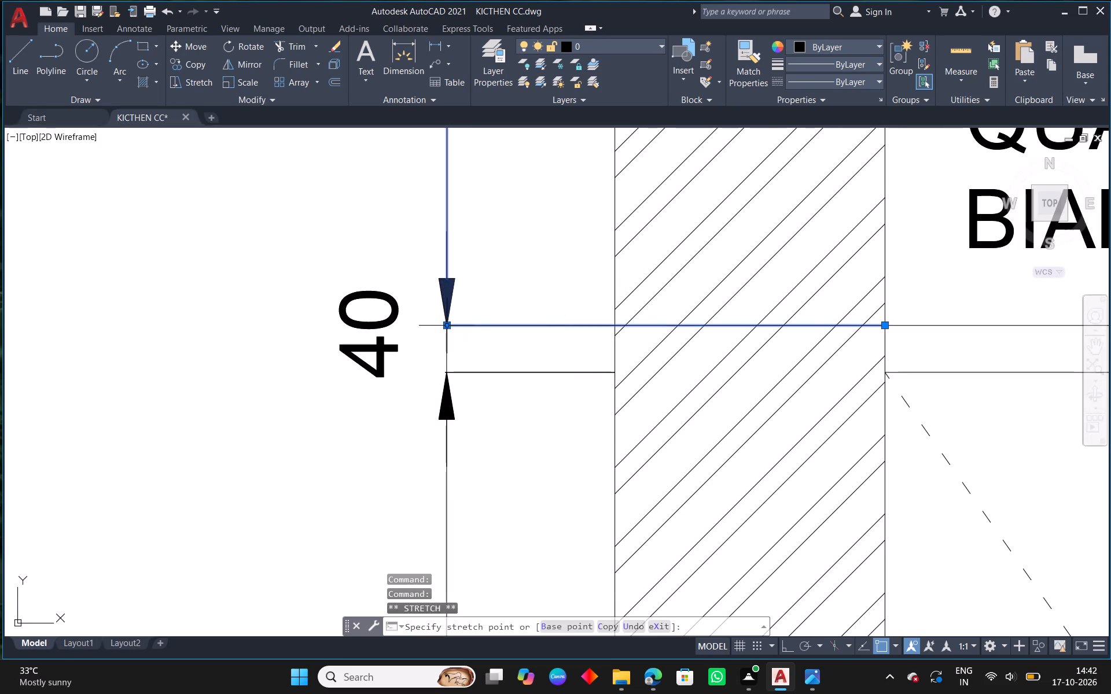
{"action": "left_click", "coordinate": [884, 326]}
{"action": "left_click", "coordinate": [606, 326]}
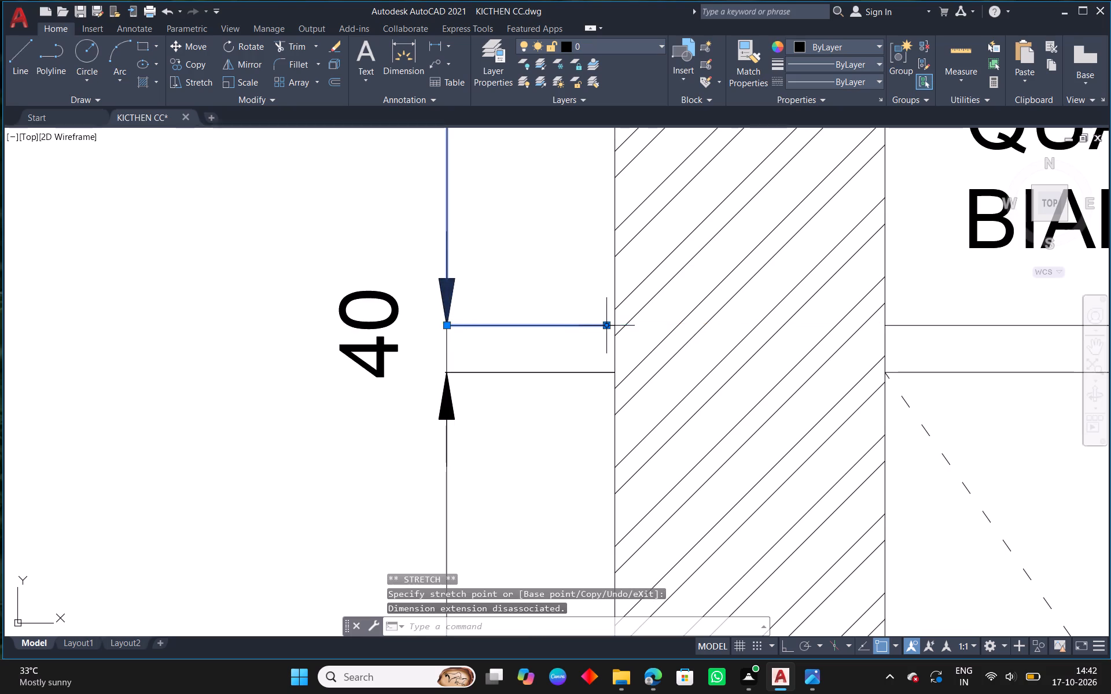
{"action": "key", "text": "Escape"}
Shift the left 674 dimension line so its lower arrowhead meets the upper arrowhead of the 1270 dimension.
{"action": "scroll", "coordinate": [537, 382], "scroll_direction": "down", "scroll_amount": 3}
{"action": "middle_click_drag", "start_coordinate": [518, 212], "coordinate": [527, 418]}
{"action": "scroll", "coordinate": [529, 429], "scroll_direction": "down", "scroll_amount": 1}
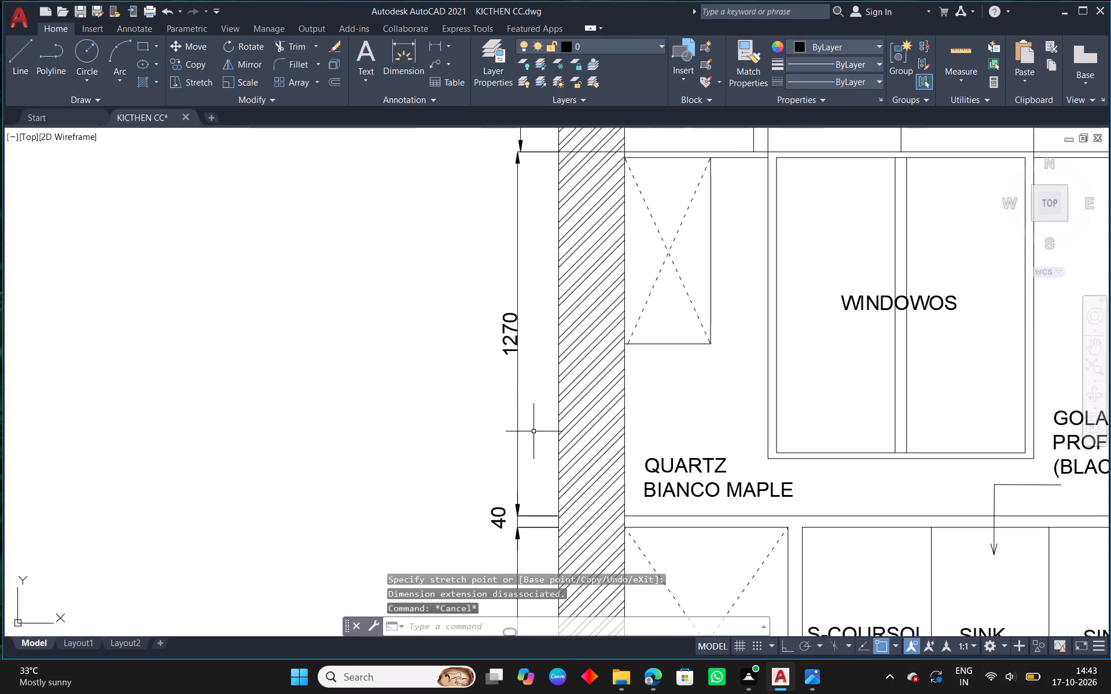
{"action": "scroll", "coordinate": [518, 135], "scroll_direction": "up", "scroll_amount": 3}
{"action": "left_click", "coordinate": [517, 178]}
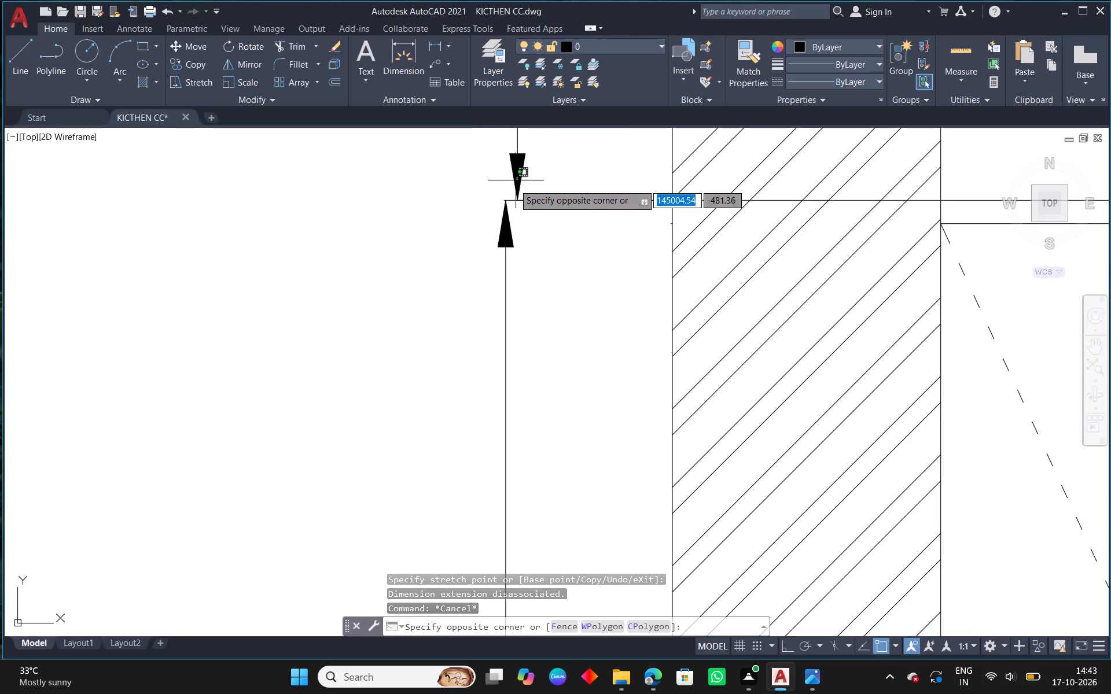
{"action": "left_click", "coordinate": [502, 175]}
{"action": "scroll", "coordinate": [516, 190], "scroll_direction": "up", "scroll_amount": 2}
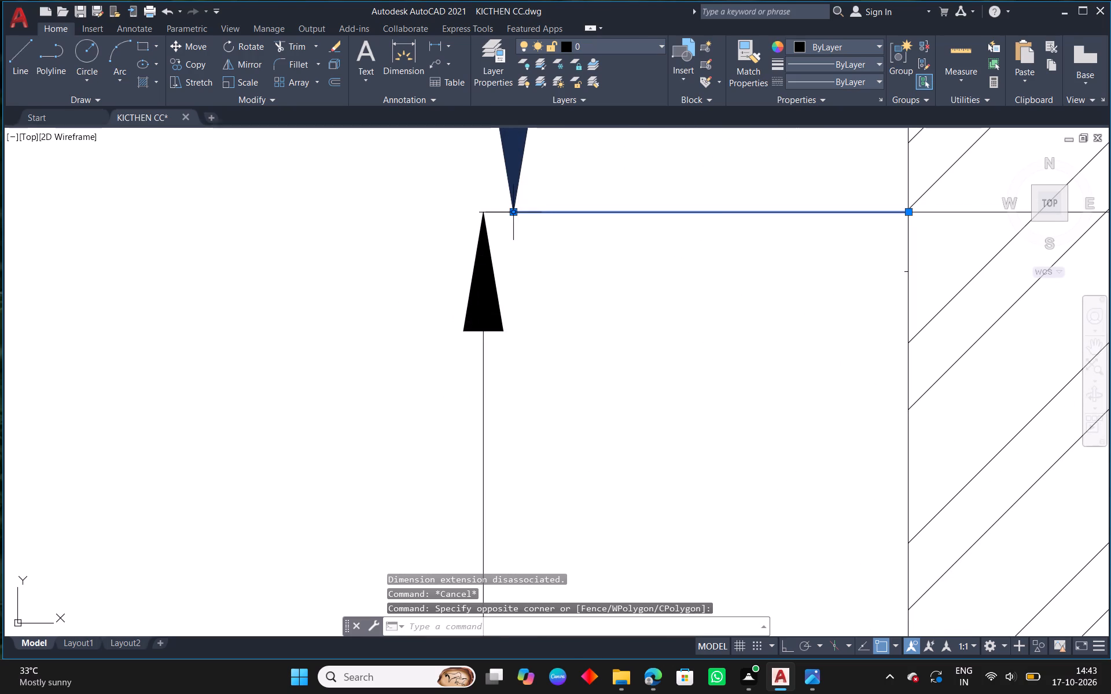
{"action": "left_click", "coordinate": [513, 212]}
{"action": "left_click", "coordinate": [485, 214]}
{"action": "key", "text": "Escape"}
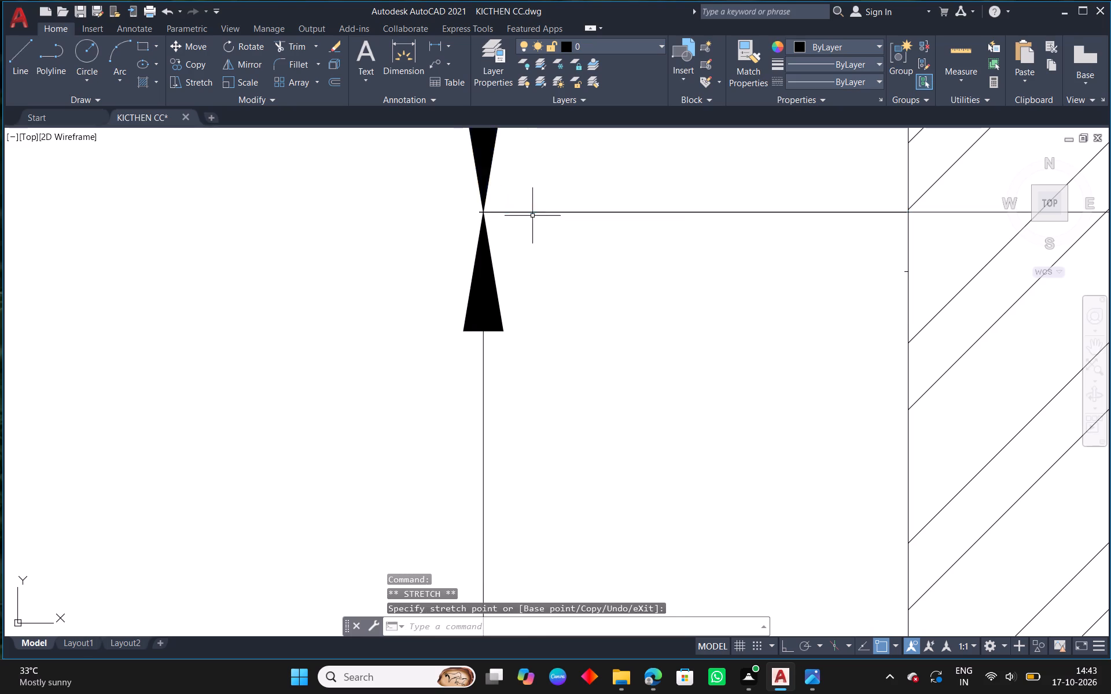
Shorten the 1270 dimension's upper extension line so it starts at the left wall's outer face.
{"action": "scroll", "coordinate": [553, 222], "scroll_direction": "down", "scroll_amount": 4}
{"action": "scroll", "coordinate": [593, 228], "scroll_direction": "up", "scroll_amount": 2}
{"action": "left_click", "coordinate": [603, 218]}
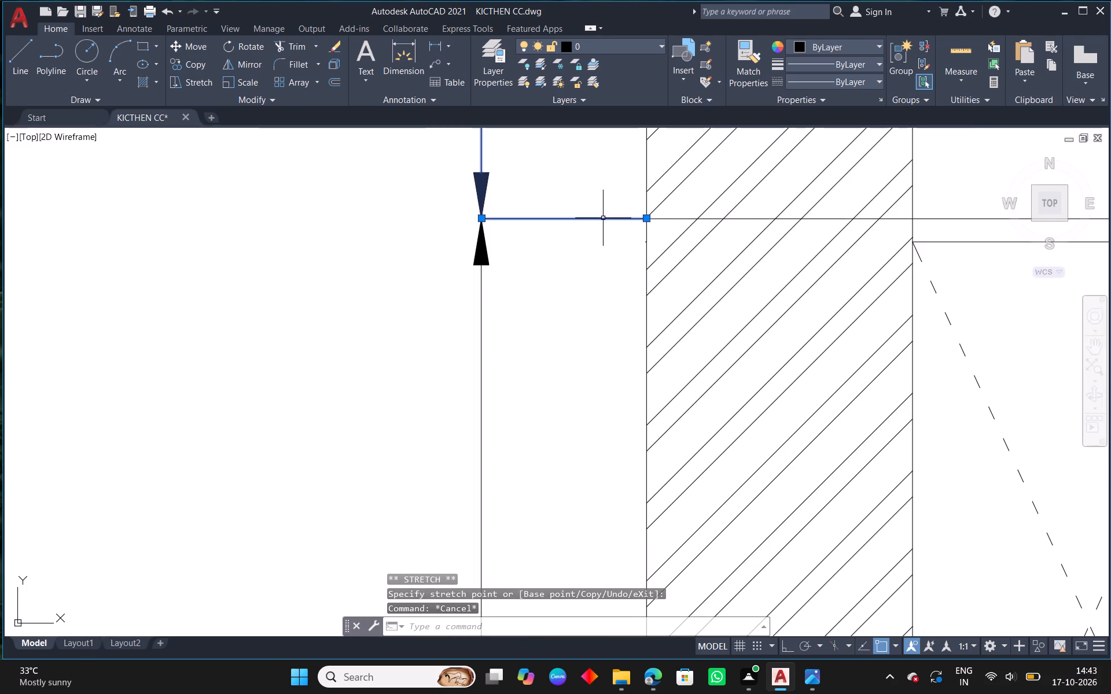
{"action": "key", "text": "Escape"}
{"action": "left_click", "coordinate": [669, 219]}
{"action": "middle_click_drag", "start_coordinate": [643, 219], "coordinate": [517, 220]}
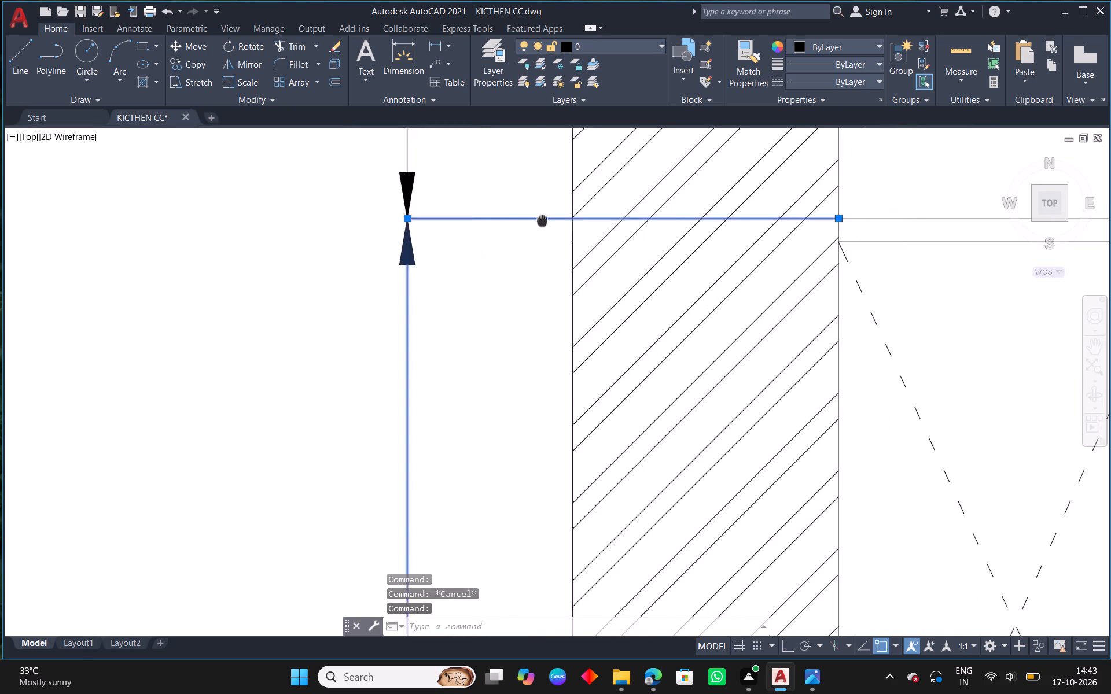
{"action": "middle_click_drag", "start_coordinate": [517, 220], "coordinate": [501, 223]}
{"action": "left_click_drag", "start_coordinate": [770, 222], "coordinate": [764, 223]}
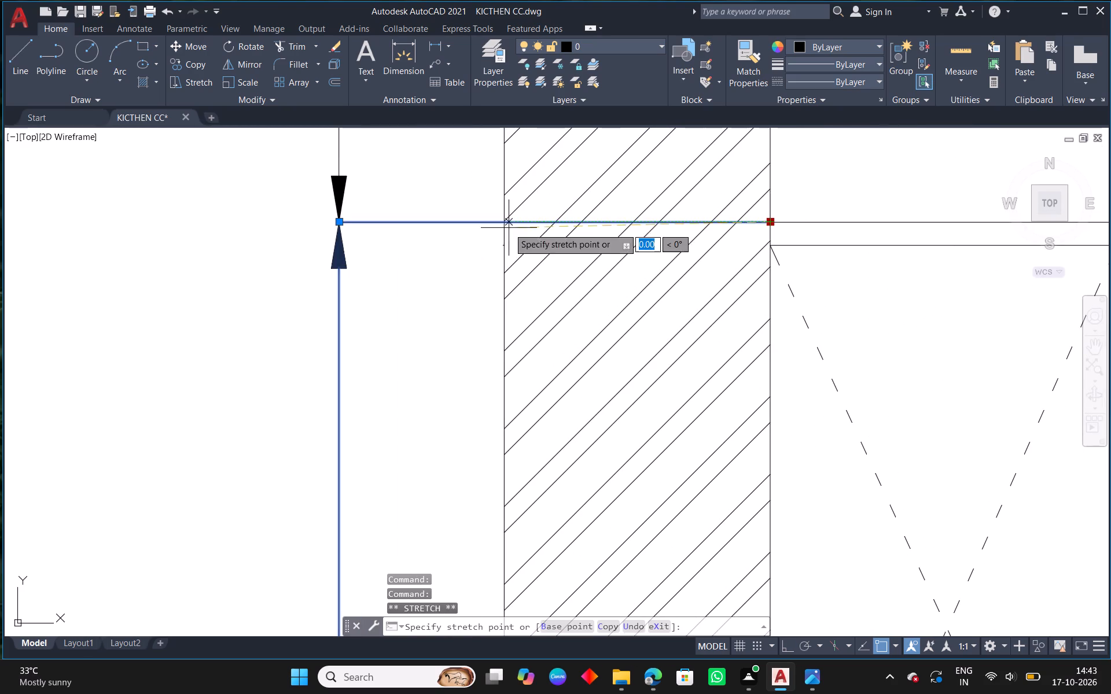
{"action": "left_click", "coordinate": [504, 222]}
{"action": "key", "text": "Escape"}
Draw a vertical leader line from below the QUARTZ BIANCO MAPLE label to the countertop's top line, with a short segment doubling back up it.
{"action": "scroll", "coordinate": [637, 237], "scroll_direction": "down", "scroll_amount": 5}
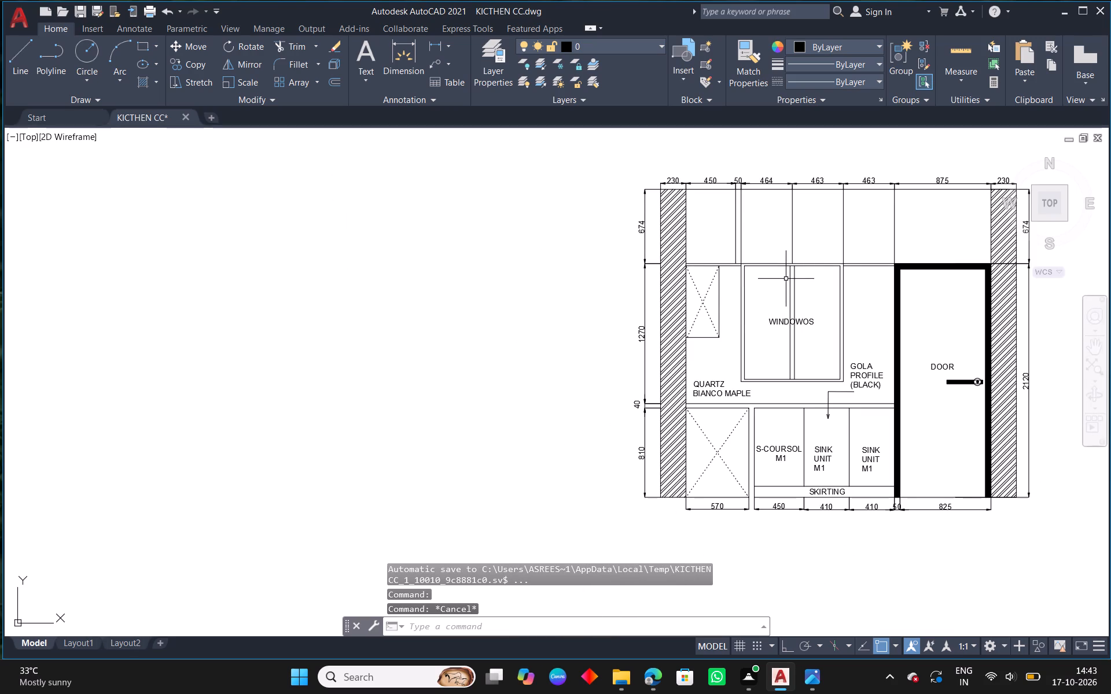
{"action": "scroll", "coordinate": [489, 308], "scroll_direction": "down", "scroll_amount": 2}
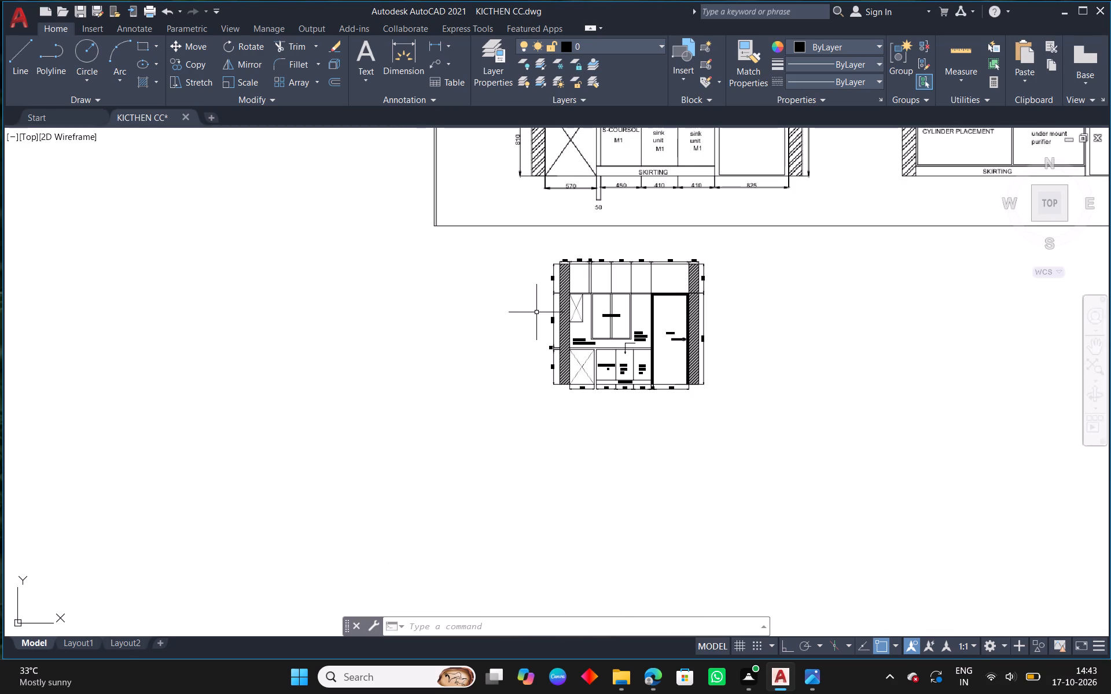
{"action": "middle_click_drag", "start_coordinate": [631, 296], "coordinate": [604, 360]}
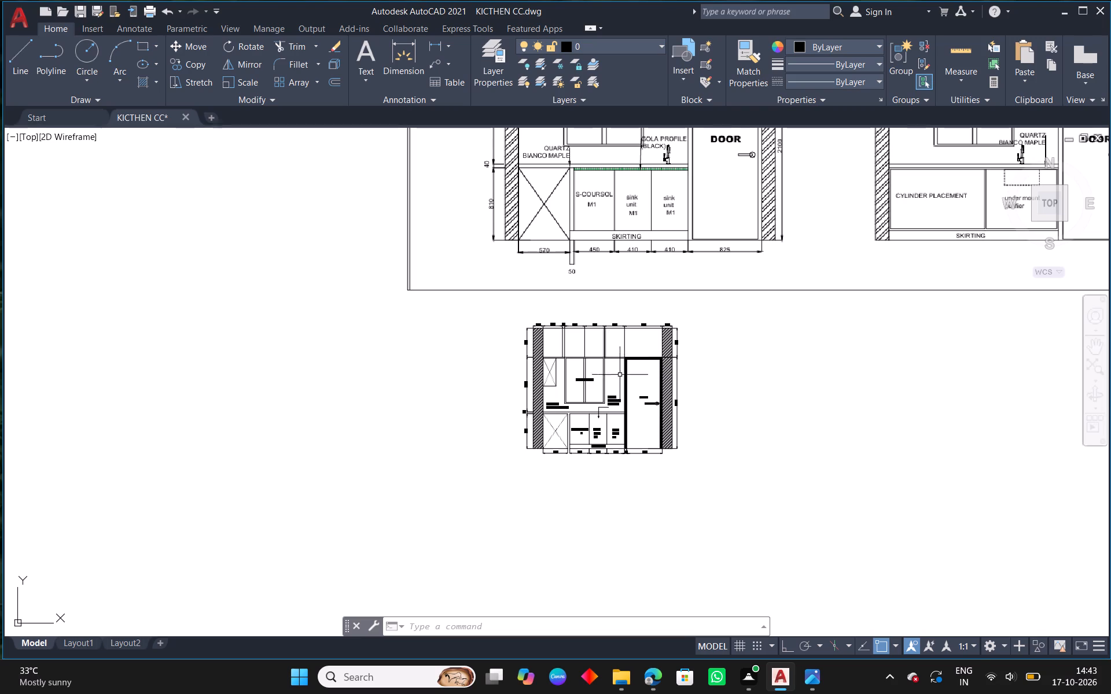
{"action": "scroll", "coordinate": [549, 428], "scroll_direction": "up", "scroll_amount": 2}
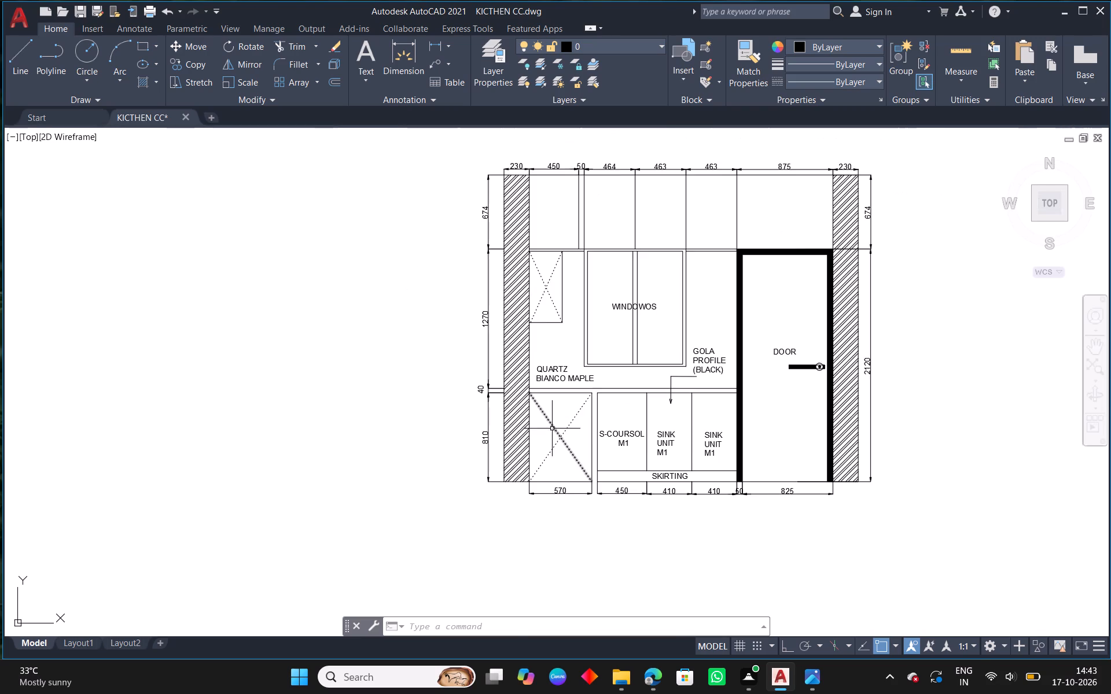
{"action": "scroll", "coordinate": [583, 402], "scroll_direction": "up", "scroll_amount": 3}
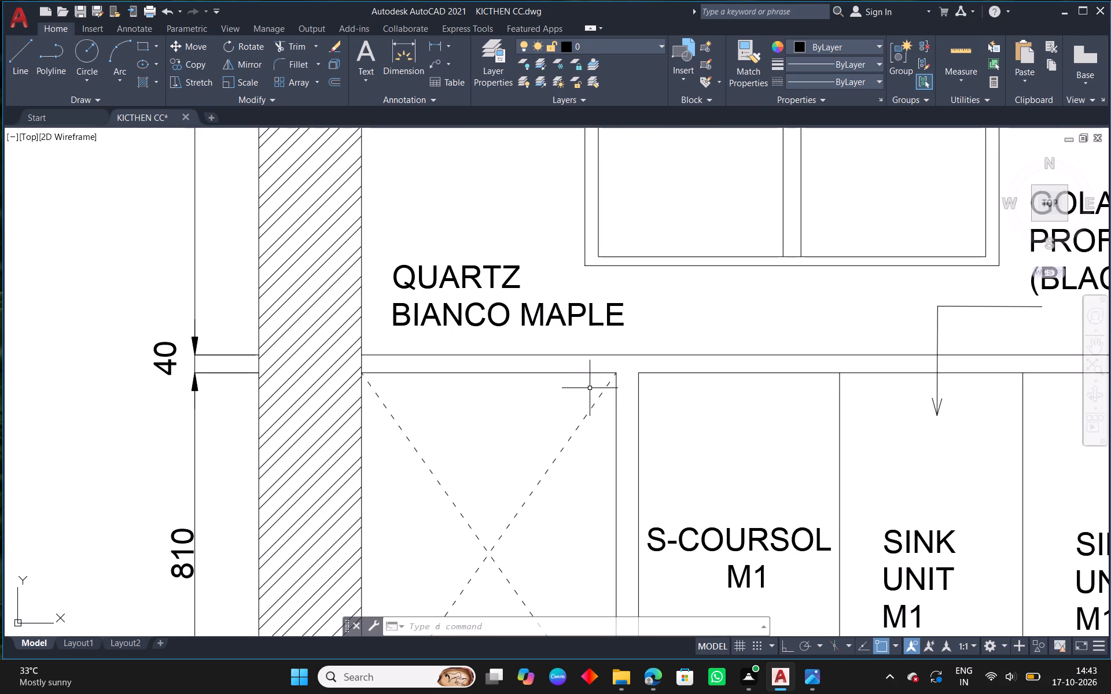
{"action": "left_click", "coordinate": [19, 54]}
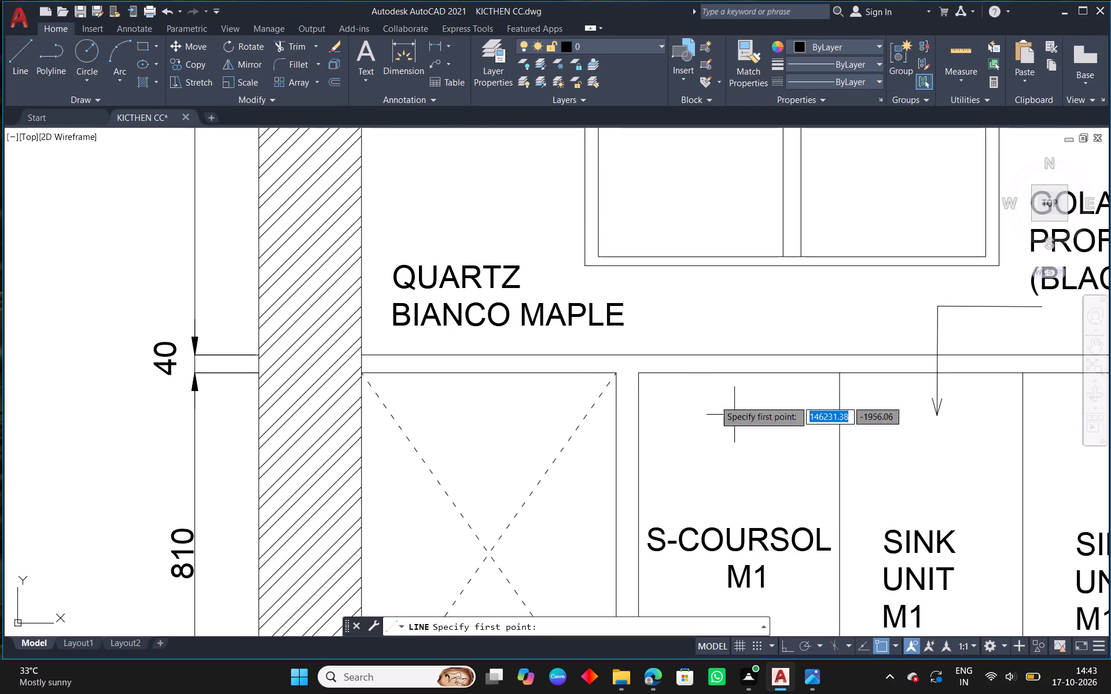
{"action": "scroll", "coordinate": [680, 380], "scroll_direction": "up", "scroll_amount": 2}
{"action": "left_click_drag", "start_coordinate": [524, 252], "coordinate": [524, 257]}
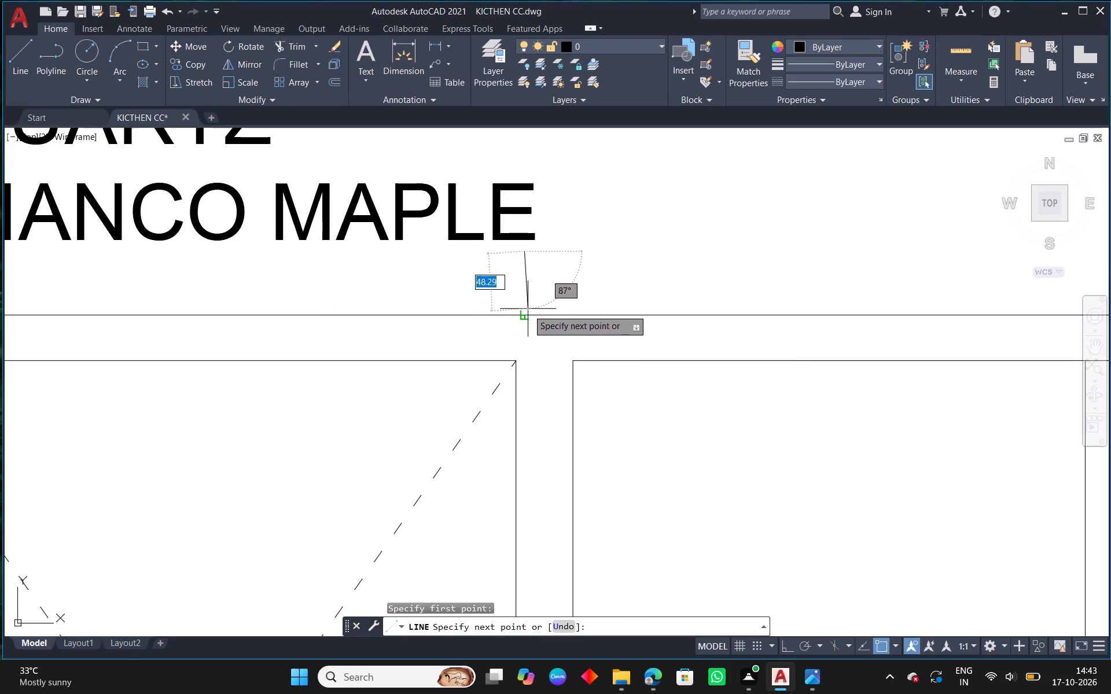
{"action": "left_click", "coordinate": [523, 314]}
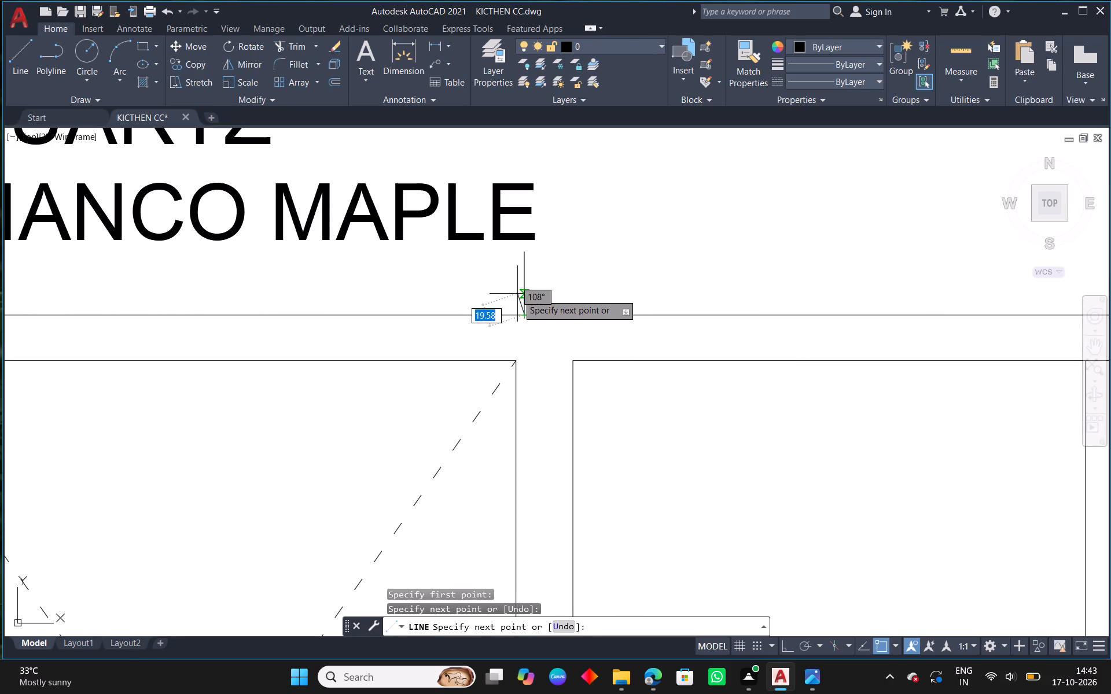
{"action": "left_click", "coordinate": [517, 294]}
{"action": "right_click", "coordinate": [518, 293]}
{"action": "left_click", "coordinate": [553, 301]}
Form the quartz leader's arrowhead by slanting the short segment outward and drawing a matching line on the opposite side of the tip.
{"action": "scroll", "coordinate": [542, 305], "scroll_direction": "up", "scroll_amount": 1}
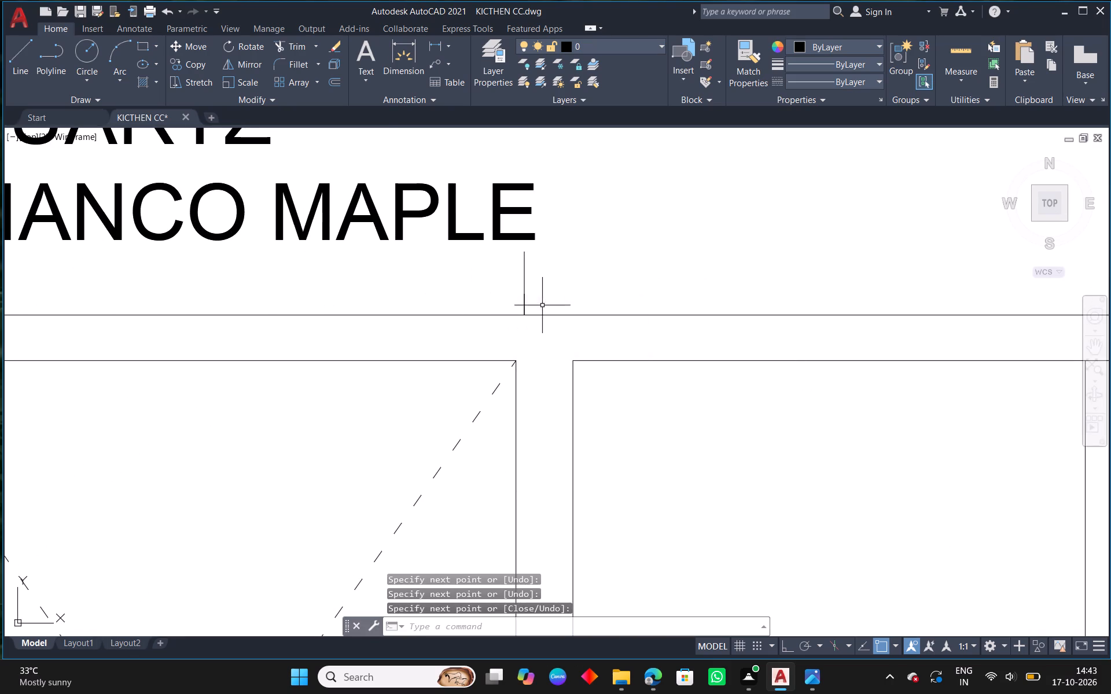
{"action": "scroll", "coordinate": [542, 305], "scroll_direction": "up", "scroll_amount": 1}
{"action": "left_click", "coordinate": [492, 296]}
{"action": "scroll", "coordinate": [488, 280], "scroll_direction": "up", "scroll_amount": 1}
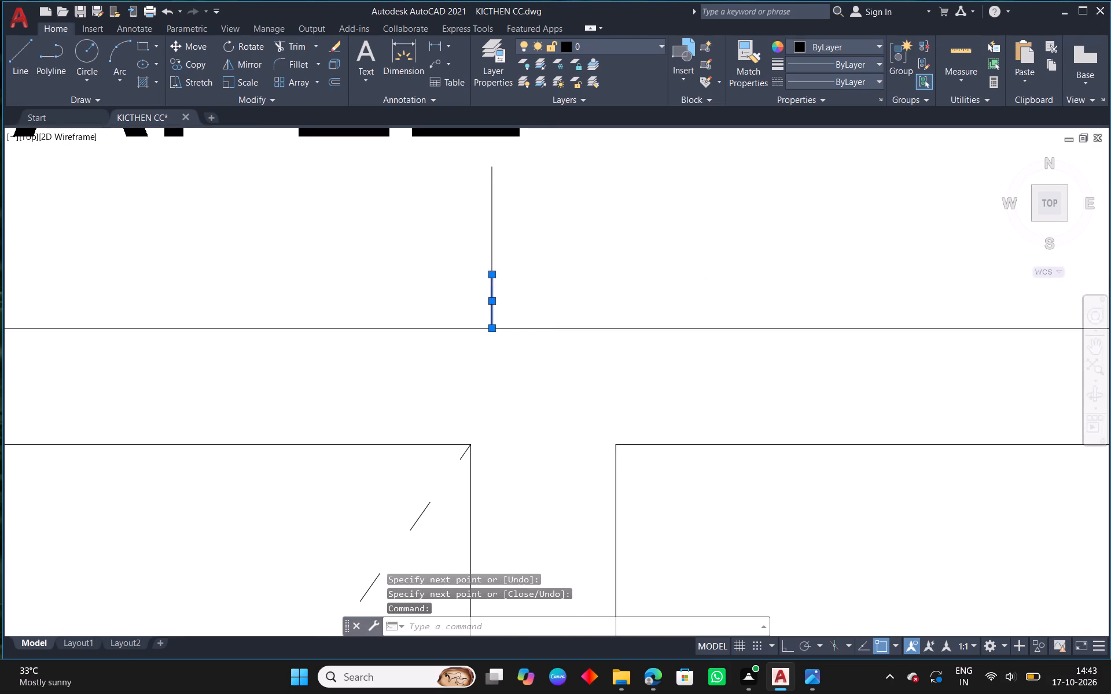
{"action": "scroll", "coordinate": [490, 279], "scroll_direction": "up", "scroll_amount": 1}
{"action": "left_click", "coordinate": [493, 268]}
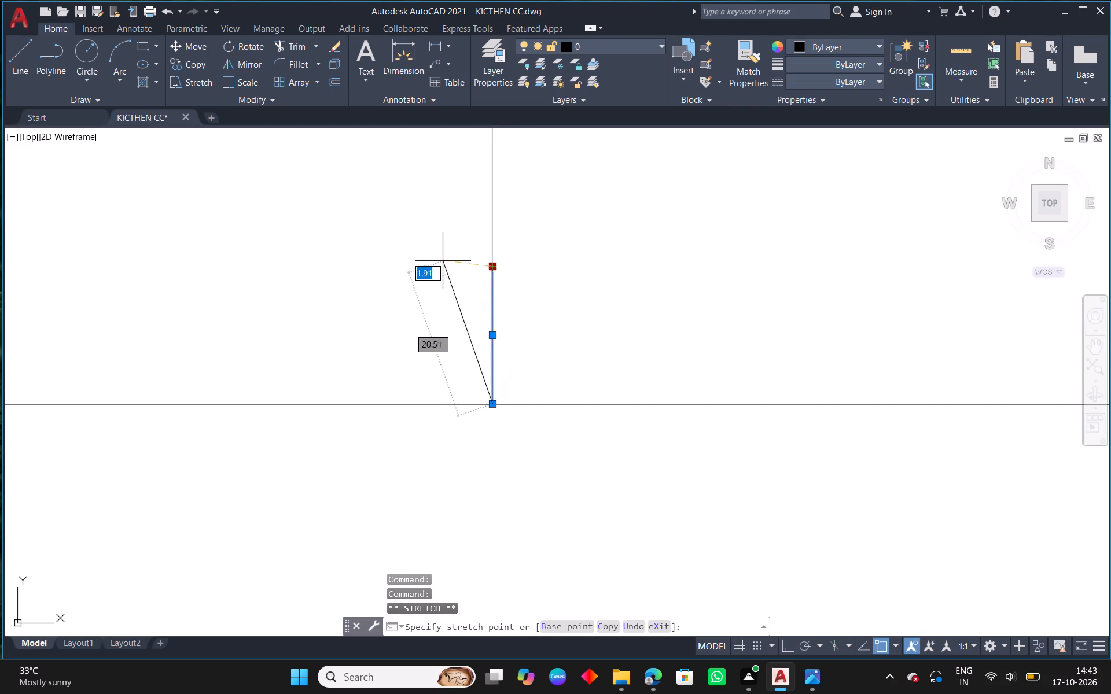
{"action": "left_click", "coordinate": [443, 261]}
{"action": "right_click", "coordinate": [444, 220]}
{"action": "left_click", "coordinate": [487, 229]}
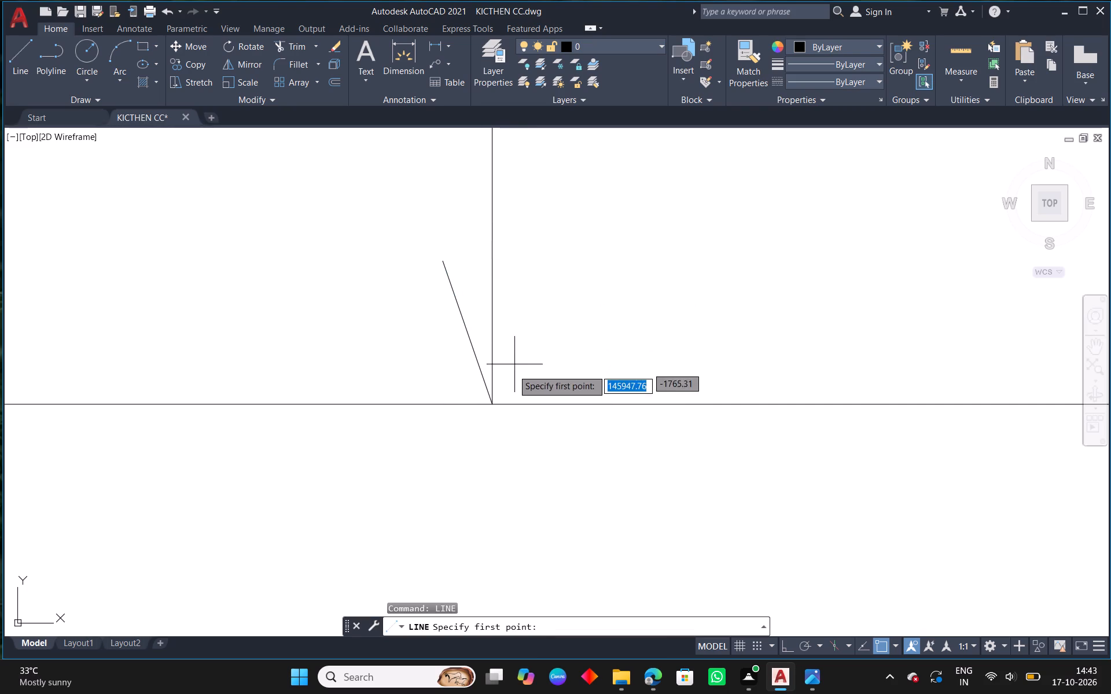
{"action": "left_click_drag", "start_coordinate": [492, 404], "coordinate": [493, 393]}
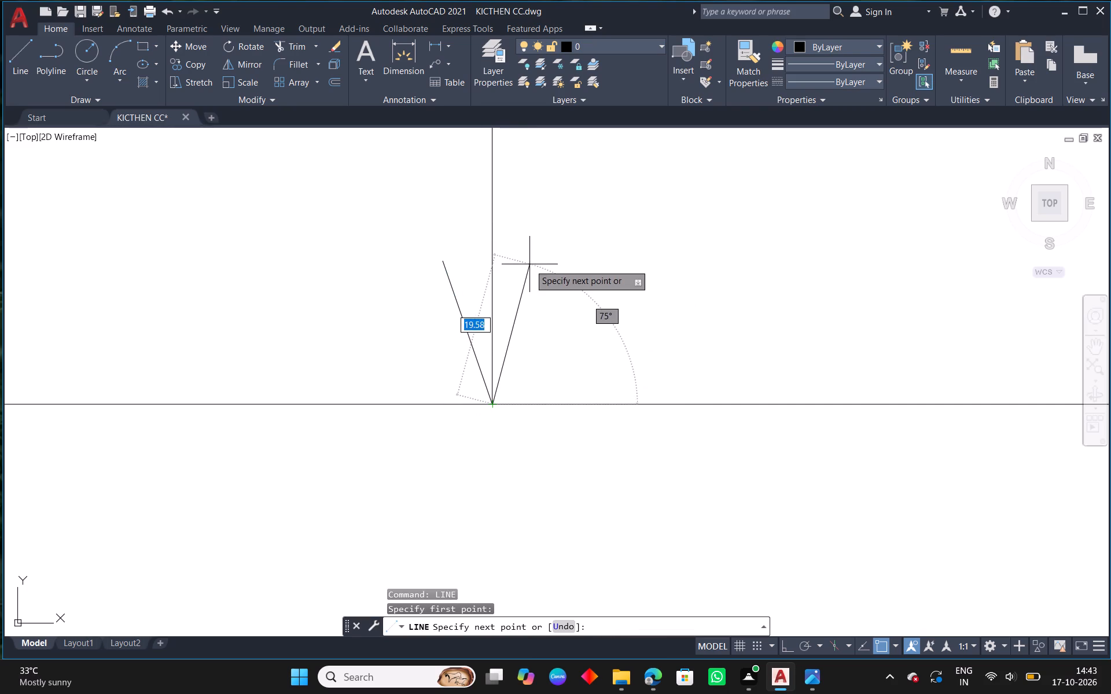
{"action": "left_click", "coordinate": [529, 264]}
{"action": "right_click", "coordinate": [529, 264]}
{"action": "left_click", "coordinate": [568, 272]}
Copy the DOOR label into the four upper compartments beneath the 450, 464 and two 463 dimensions.
{"action": "scroll", "coordinate": [570, 277], "scroll_direction": "down", "scroll_amount": 4}
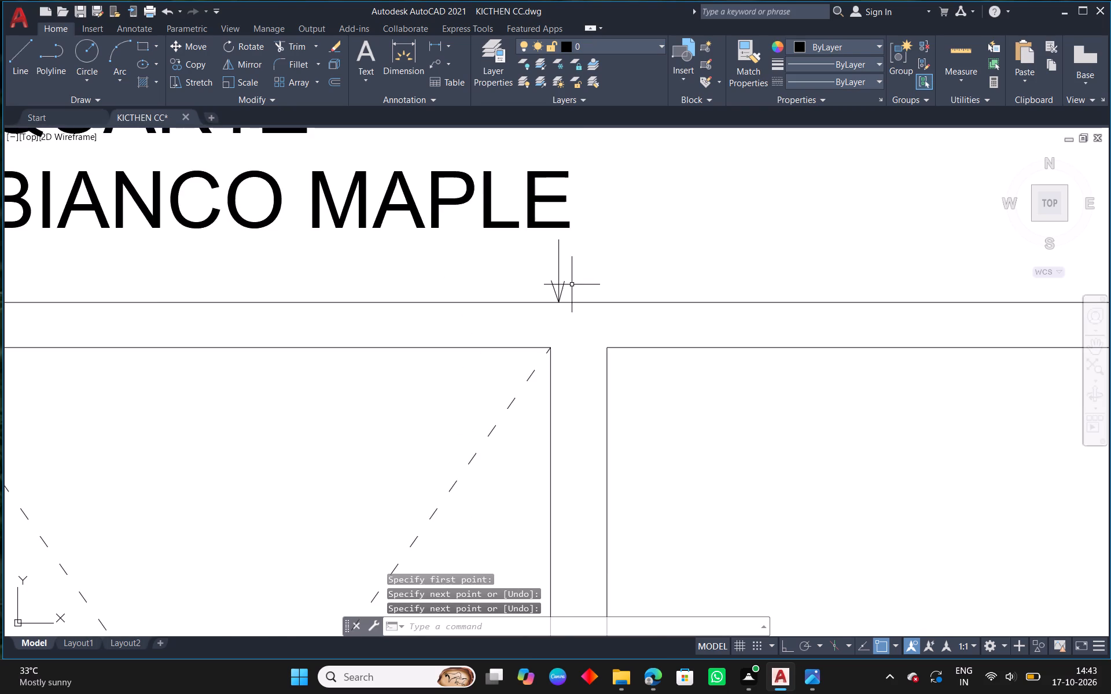
{"action": "scroll", "coordinate": [572, 285], "scroll_direction": "down", "scroll_amount": 6}
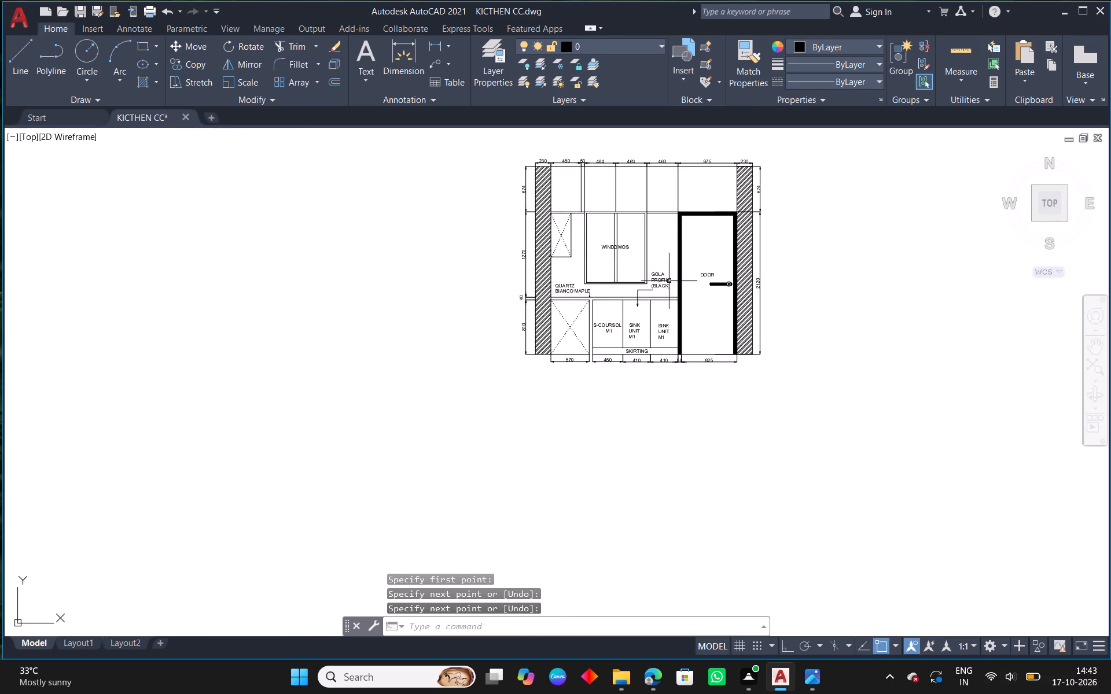
{"action": "middle_click_drag", "start_coordinate": [669, 279], "coordinate": [543, 446]}
{"action": "scroll", "coordinate": [543, 446], "scroll_direction": "down", "scroll_amount": 2}
{"action": "scroll", "coordinate": [510, 453], "scroll_direction": "up", "scroll_amount": 5}
{"action": "scroll", "coordinate": [700, 335], "scroll_direction": "down", "scroll_amount": 1}
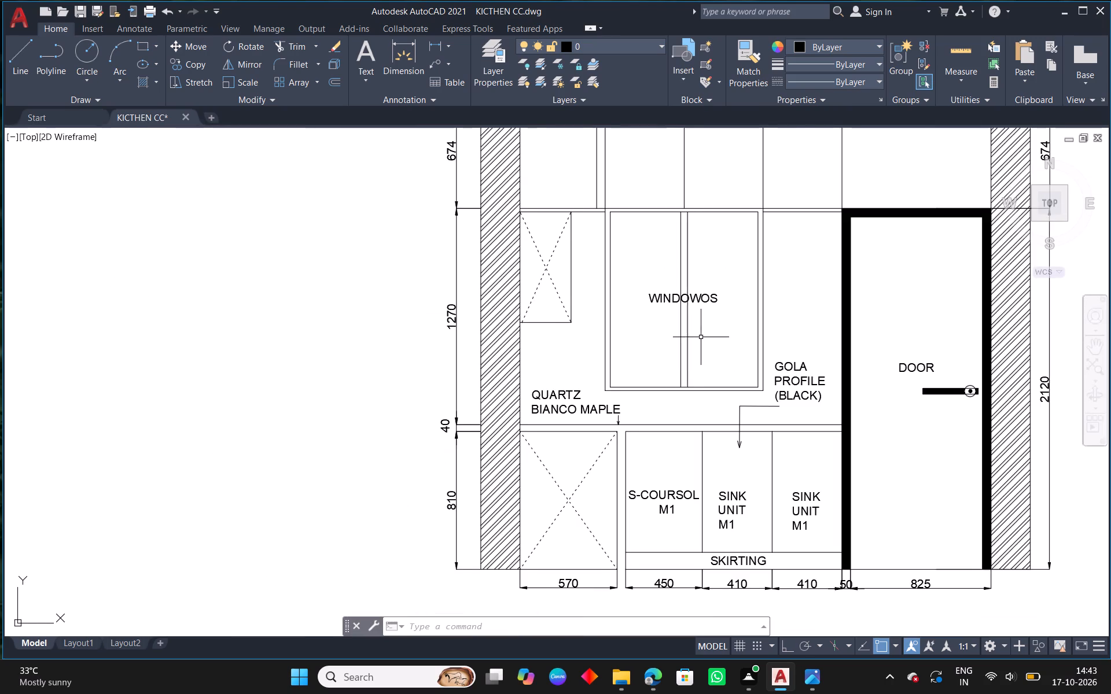
{"action": "middle_click_drag", "start_coordinate": [818, 352], "coordinate": [608, 341]}
{"action": "left_click", "coordinate": [711, 354]}
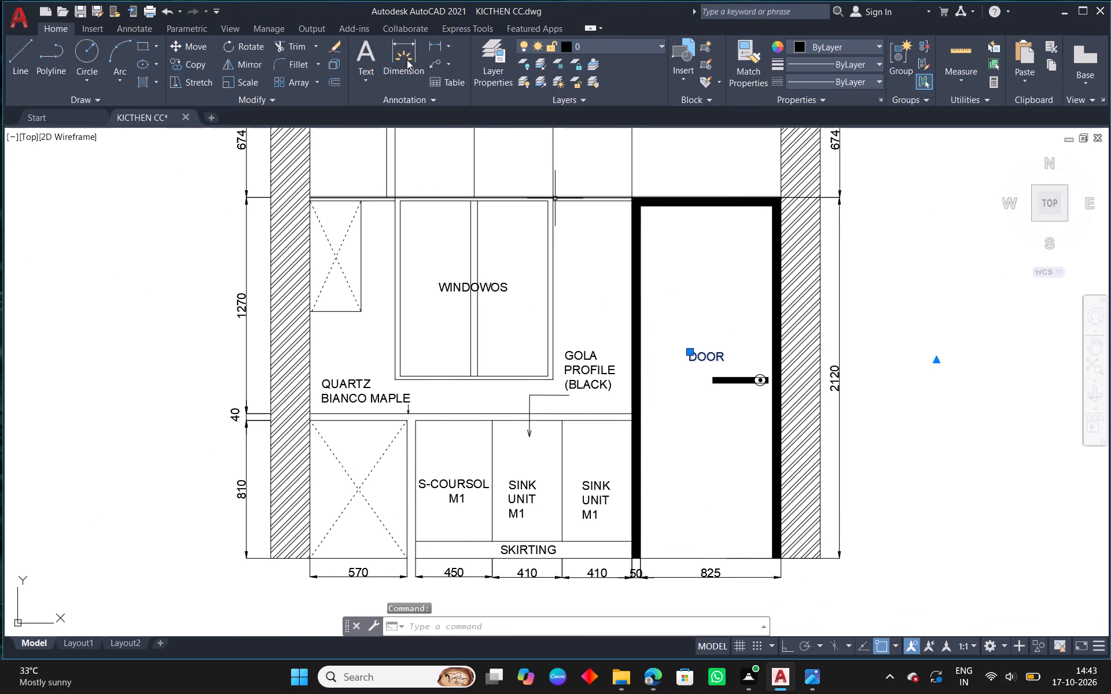
{"action": "left_click", "coordinate": [182, 65]}
{"action": "left_click", "coordinate": [700, 355]}
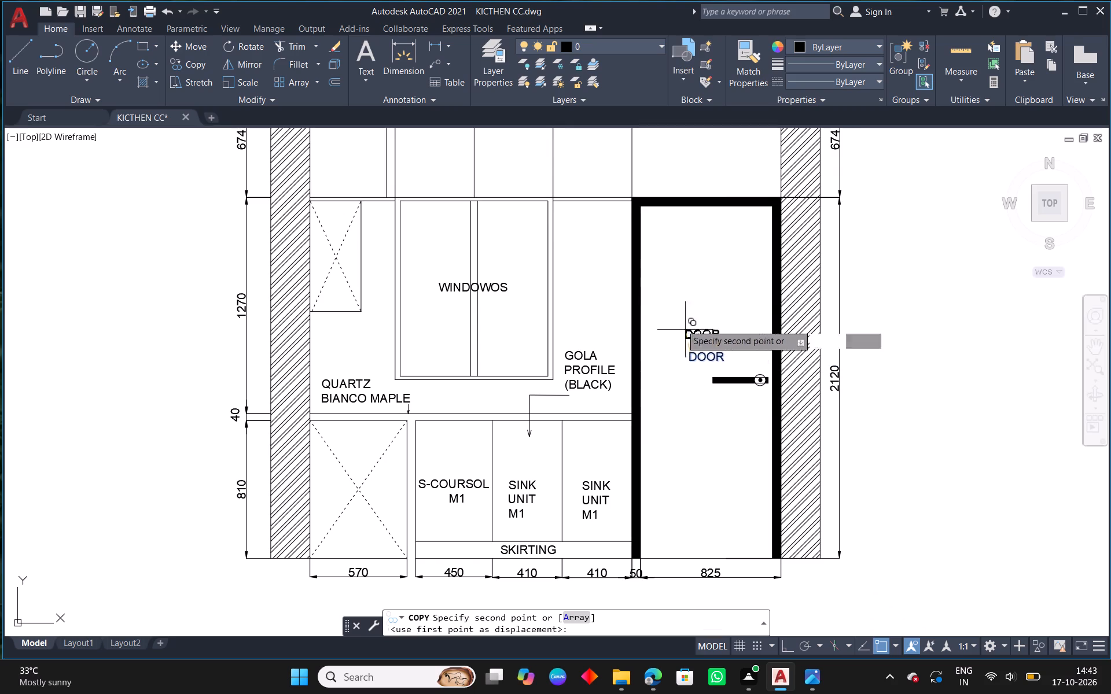
{"action": "middle_click_drag", "start_coordinate": [523, 215], "coordinate": [647, 420]}
{"action": "scroll", "coordinate": [459, 340], "scroll_direction": "up", "scroll_amount": 1}
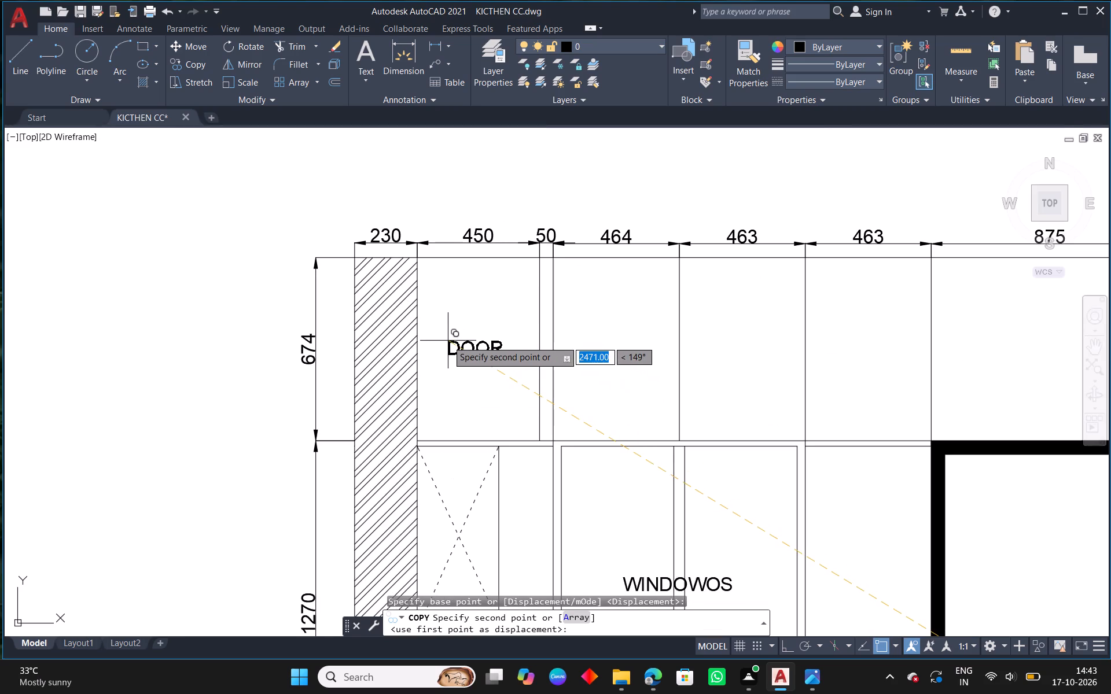
{"action": "left_click", "coordinate": [446, 340]}
{"action": "scroll", "coordinate": [631, 405], "scroll_direction": "down", "scroll_amount": 2}
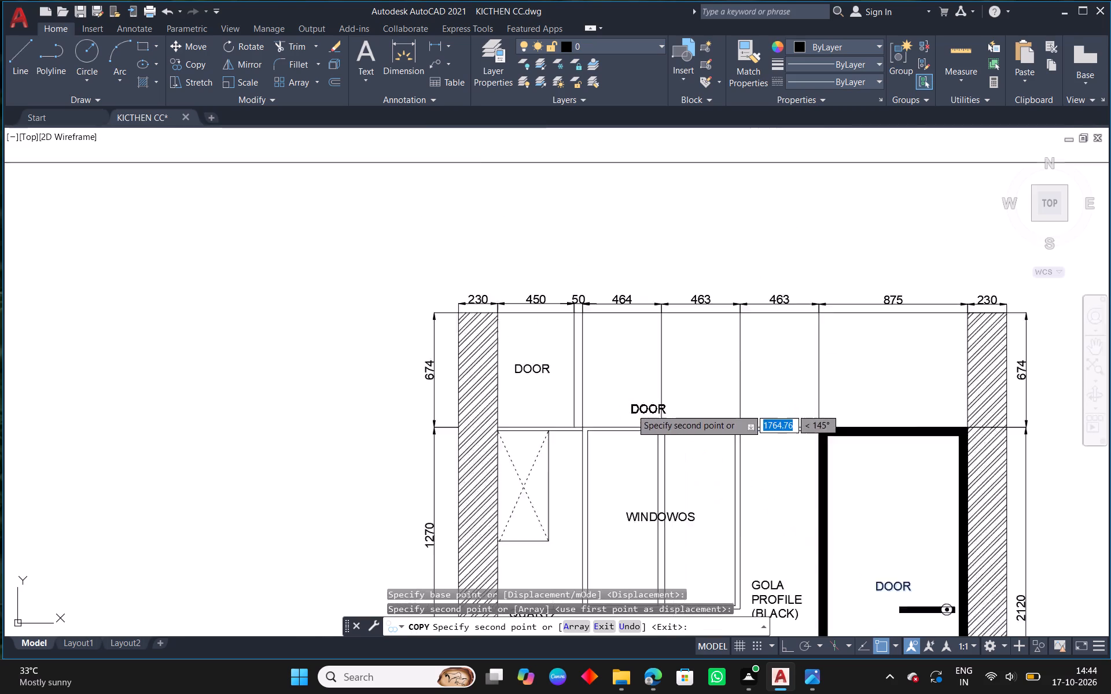
{"action": "scroll", "coordinate": [631, 409], "scroll_direction": "down", "scroll_amount": 3}
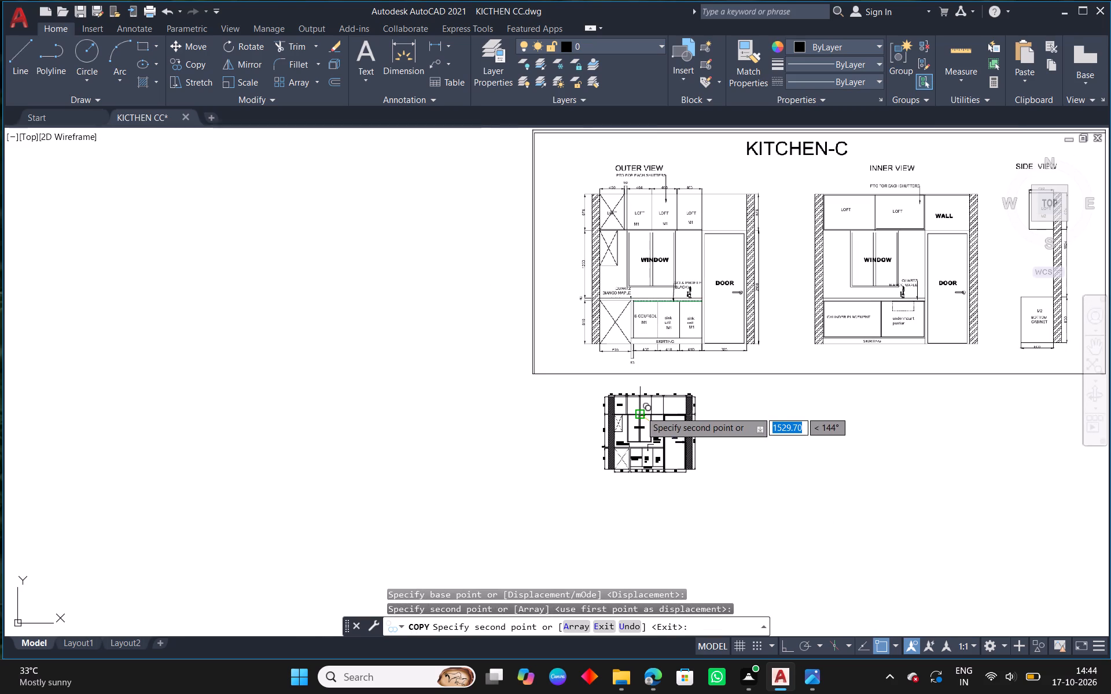
{"action": "scroll", "coordinate": [641, 411], "scroll_direction": "up", "scroll_amount": 4}
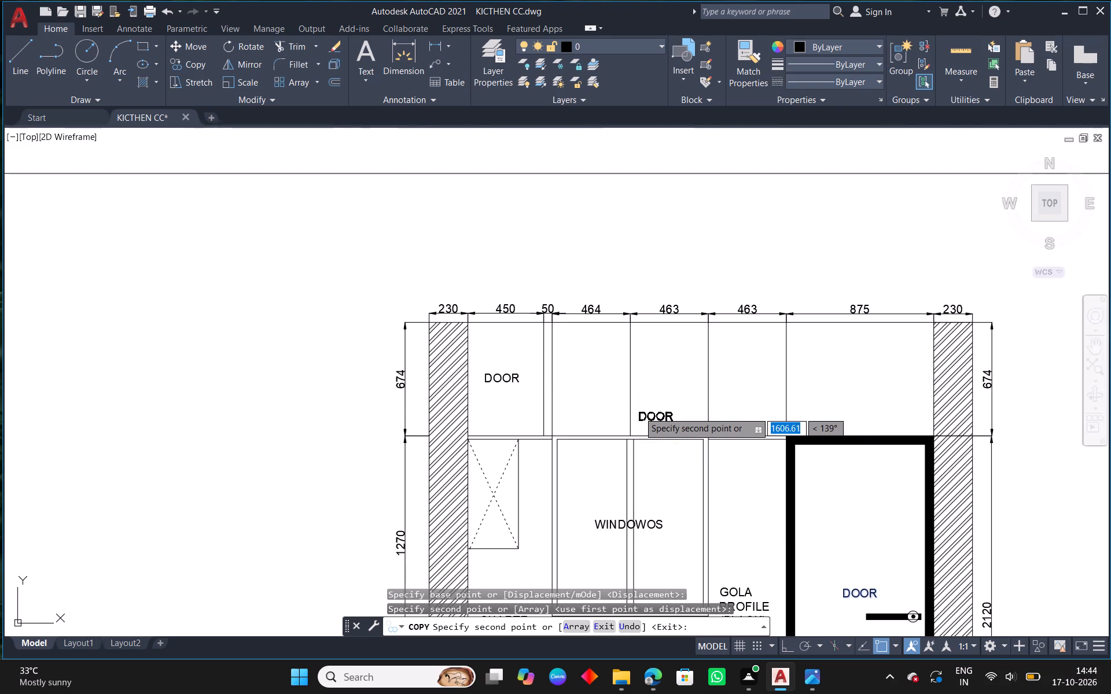
{"action": "left_click", "coordinate": [572, 374]}
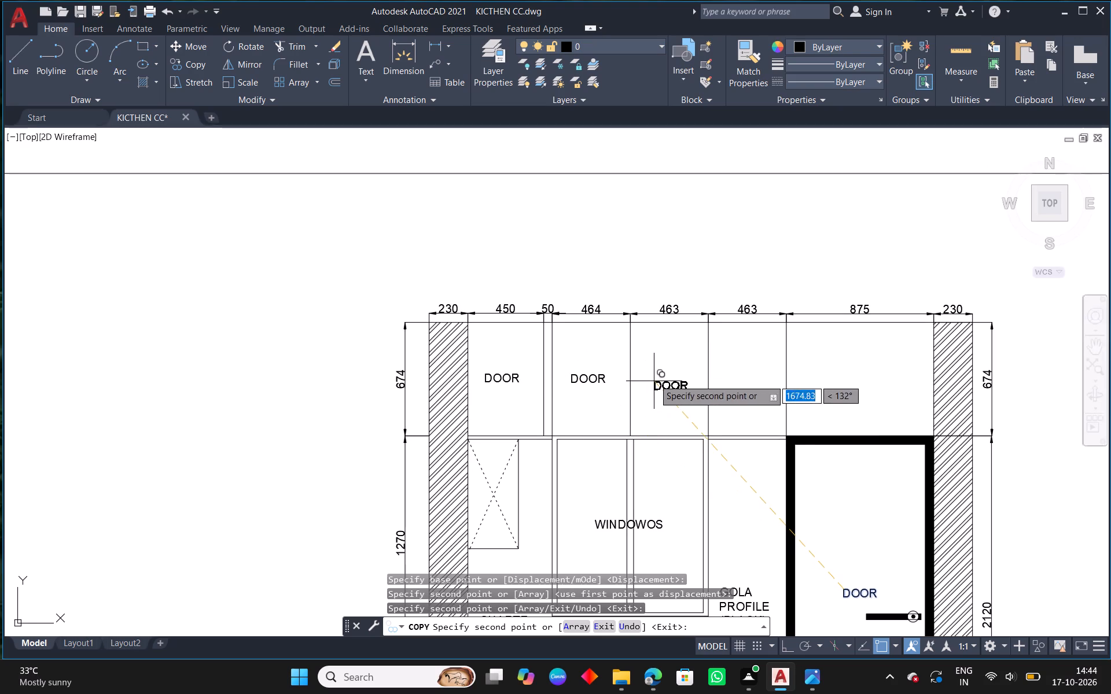
{"action": "left_click", "coordinate": [649, 374]}
{"action": "left_click", "coordinate": [727, 375]}
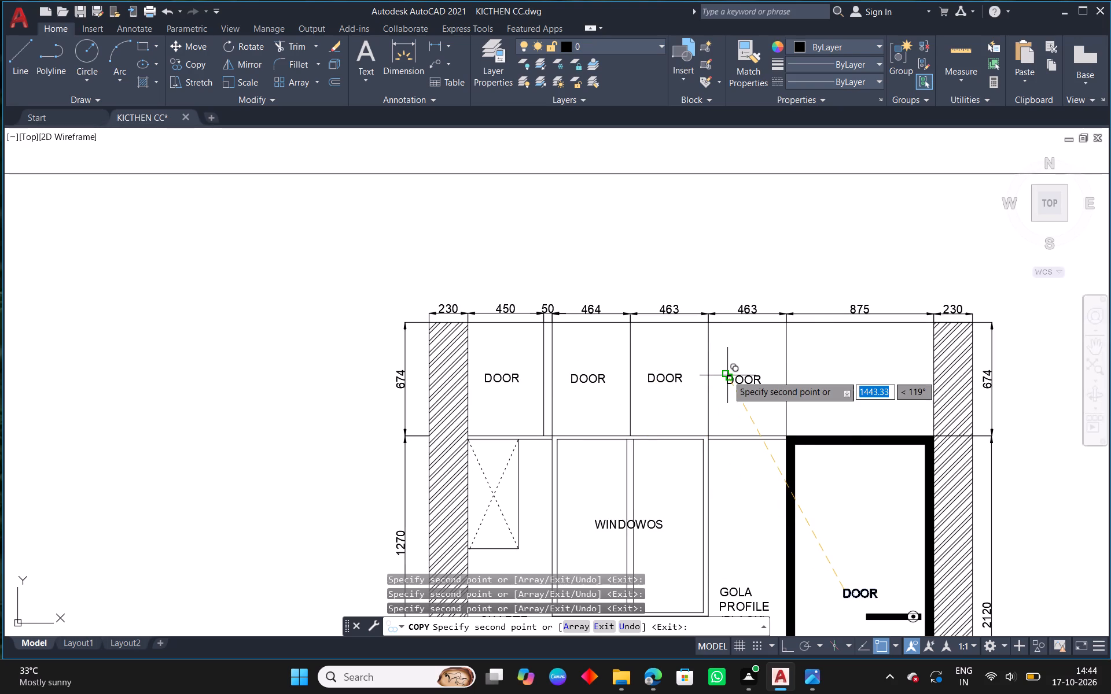
{"action": "right_click", "coordinate": [727, 375]}
{"action": "left_click", "coordinate": [763, 392]}
Change the copied DOOR label in the 450-wide upper compartment to LOFT.
{"action": "scroll", "coordinate": [546, 390], "scroll_direction": "down", "scroll_amount": 4}
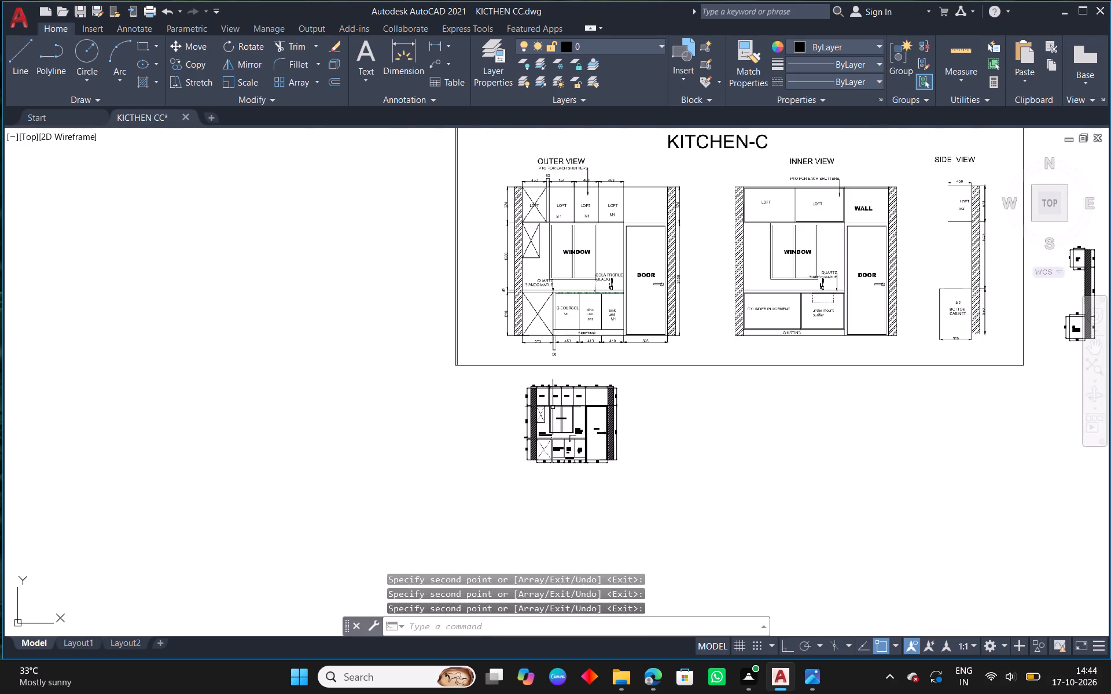
{"action": "scroll", "coordinate": [562, 211], "scroll_direction": "up", "scroll_amount": 3}
{"action": "scroll", "coordinate": [561, 215], "scroll_direction": "down", "scroll_amount": 3}
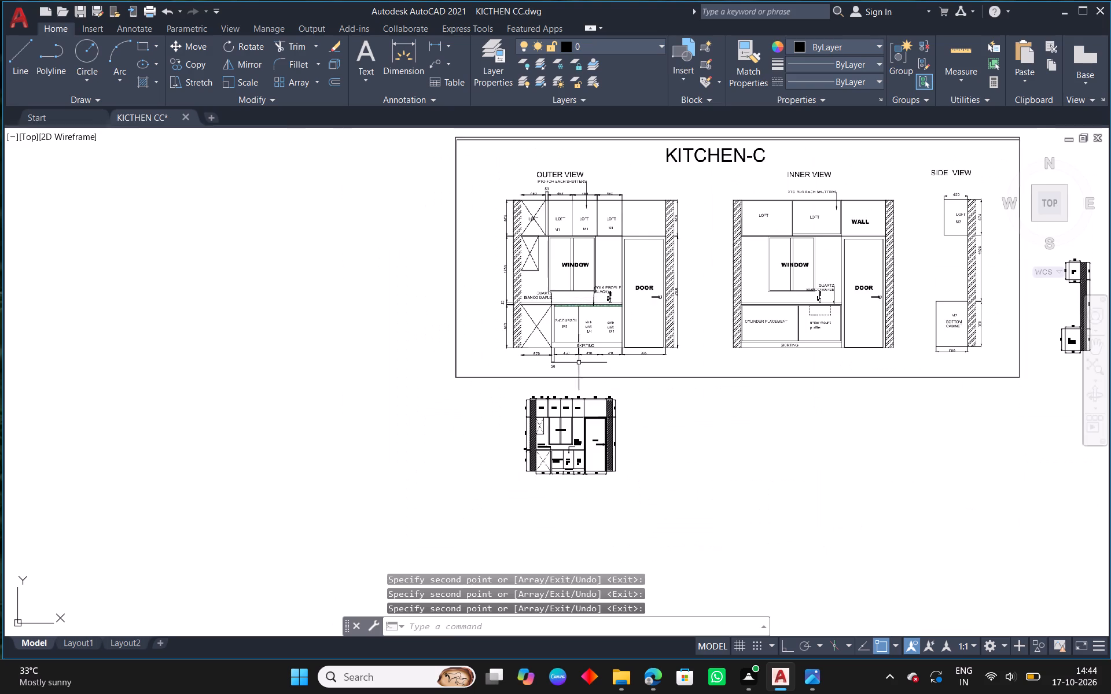
{"action": "scroll", "coordinate": [535, 433], "scroll_direction": "up", "scroll_amount": 4}
{"action": "scroll", "coordinate": [579, 286], "scroll_direction": "up", "scroll_amount": 1}
{"action": "middle_click_drag", "start_coordinate": [580, 287], "coordinate": [594, 406]}
{"action": "type", "text": "ED"}
{"action": "key", "text": "space"}
{"action": "left_click", "coordinate": [583, 352]}
{"action": "left_click_drag", "start_coordinate": [615, 357], "coordinate": [549, 354]}
{"action": "key", "text": "BackSpace"}
{"action": "type", "text": "LOFT"}
{"action": "key", "text": "space"}
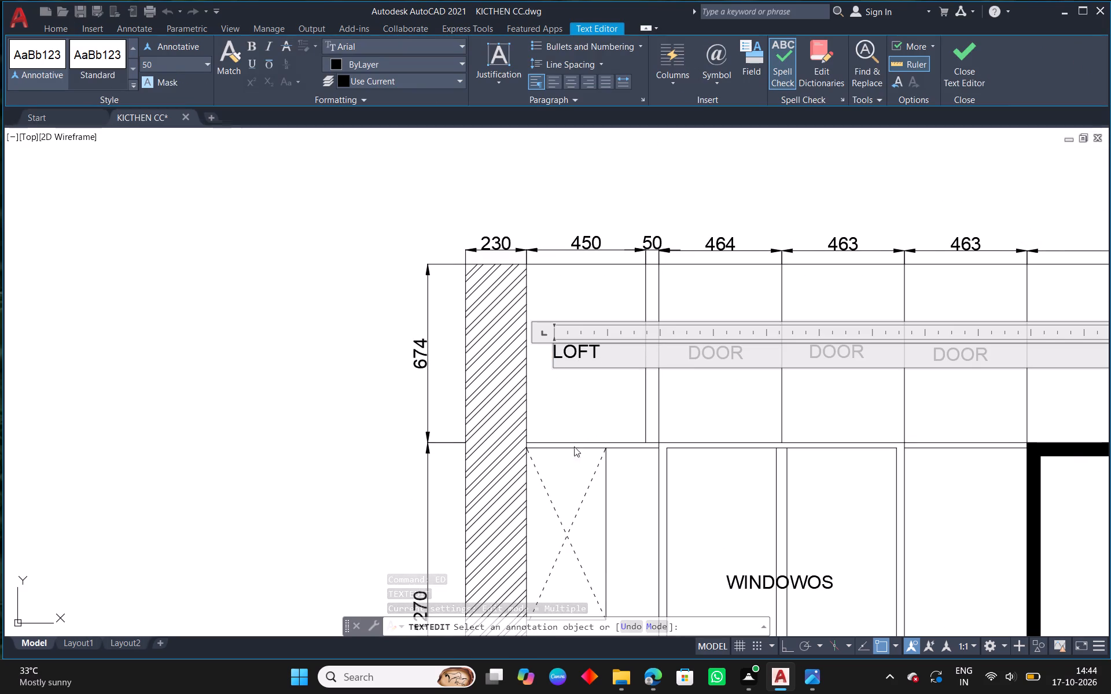
{"action": "left_click", "coordinate": [587, 412]}
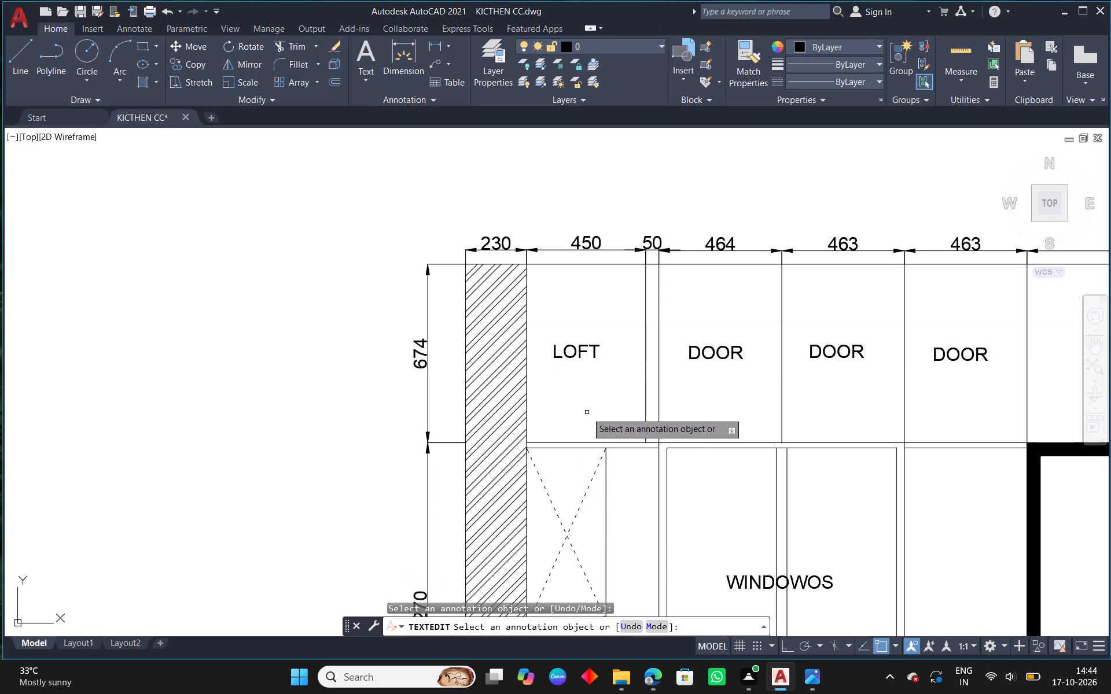
{"action": "right_click", "coordinate": [587, 412]}
{"action": "left_click", "coordinate": [642, 427]}
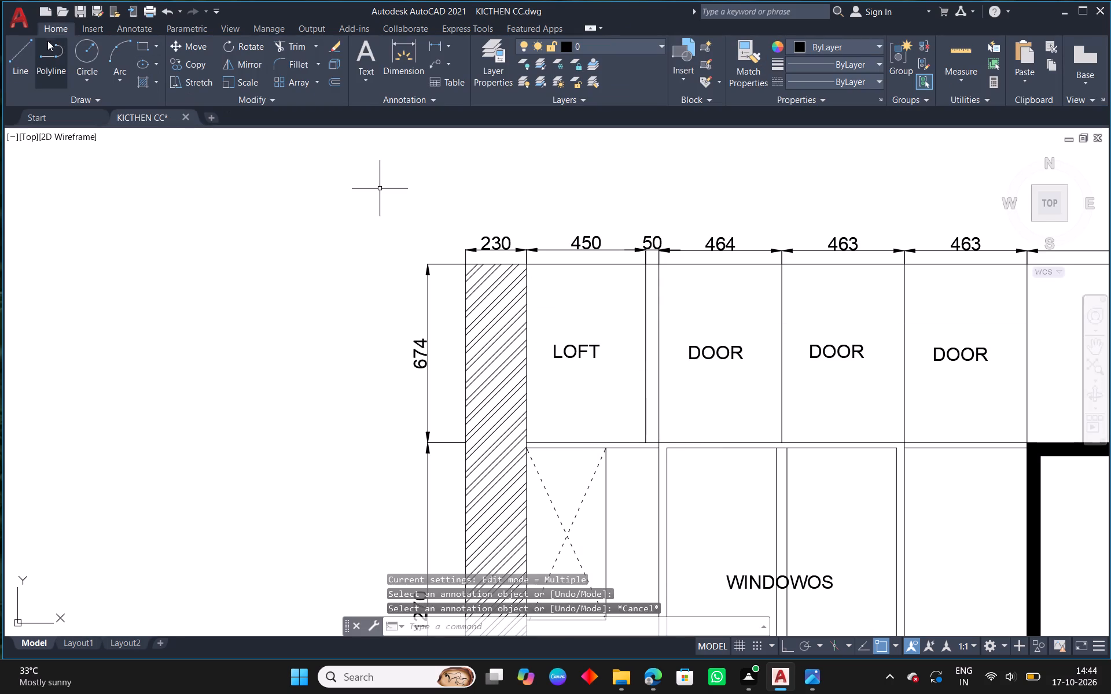
Draw two crossing diagonal lines between opposite corners of the 450-wide LOFT compartment.
{"action": "left_click", "coordinate": [28, 49]}
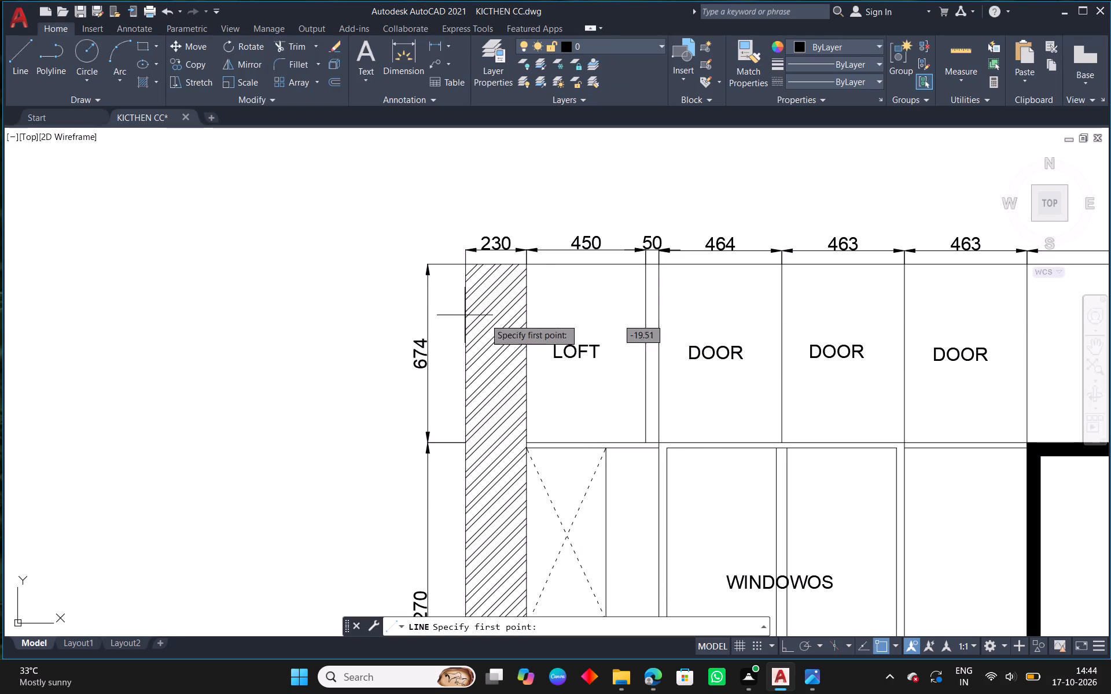
{"action": "left_click", "coordinate": [642, 442]}
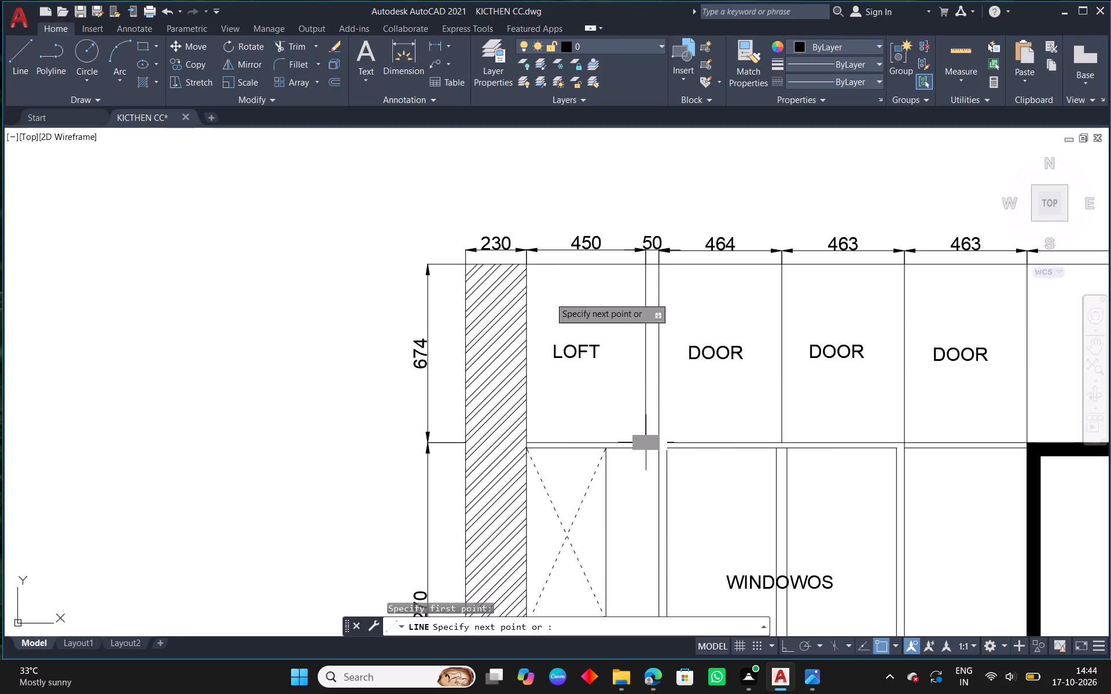
{"action": "left_click", "coordinate": [524, 263]}
{"action": "right_click", "coordinate": [538, 268]}
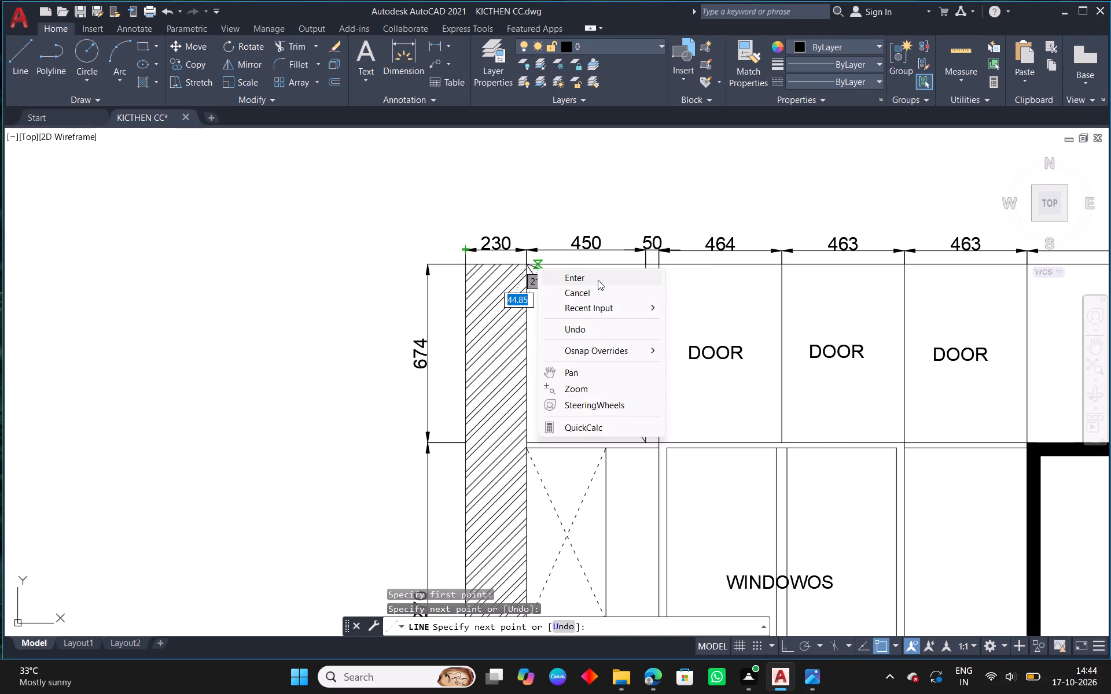
{"action": "left_click", "coordinate": [598, 280]}
{"action": "right_click", "coordinate": [571, 308]}
{"action": "left_click", "coordinate": [616, 323]}
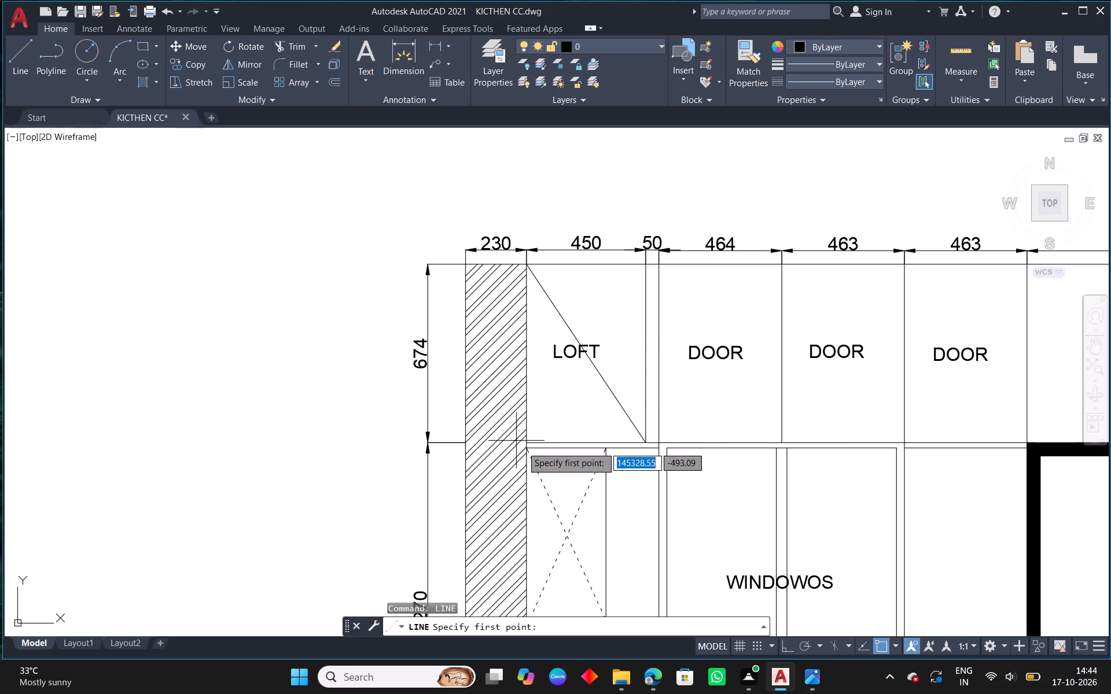
{"action": "left_click", "coordinate": [524, 443]}
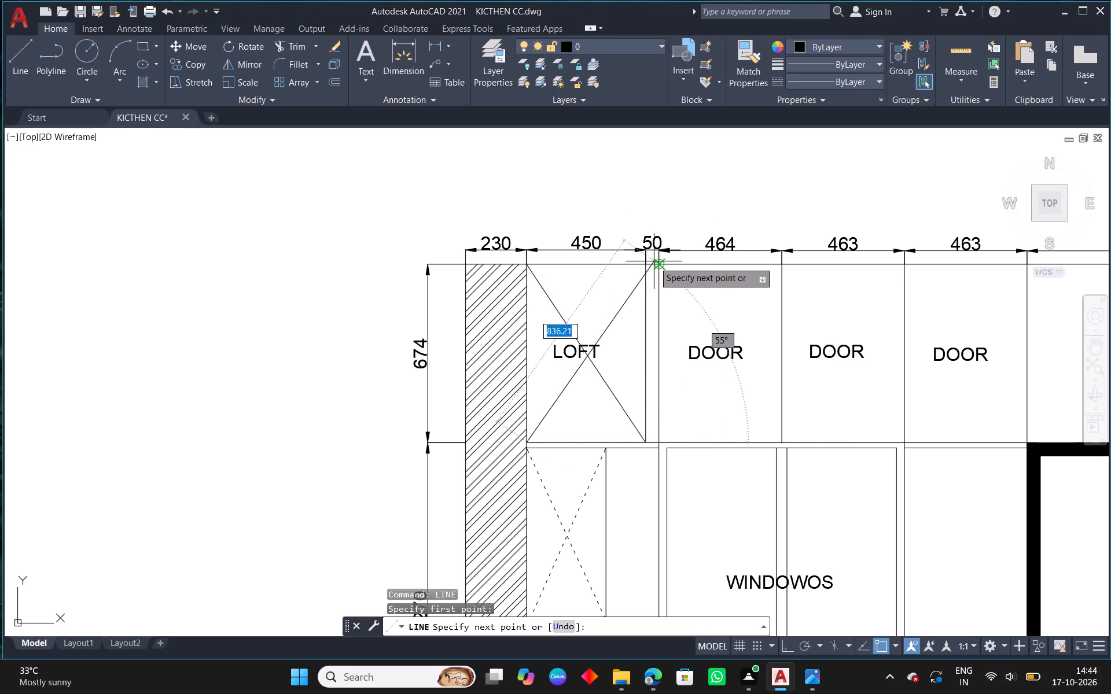
{"action": "left_click", "coordinate": [646, 263]}
{"action": "right_click", "coordinate": [646, 263]}
{"action": "left_click", "coordinate": [679, 267]}
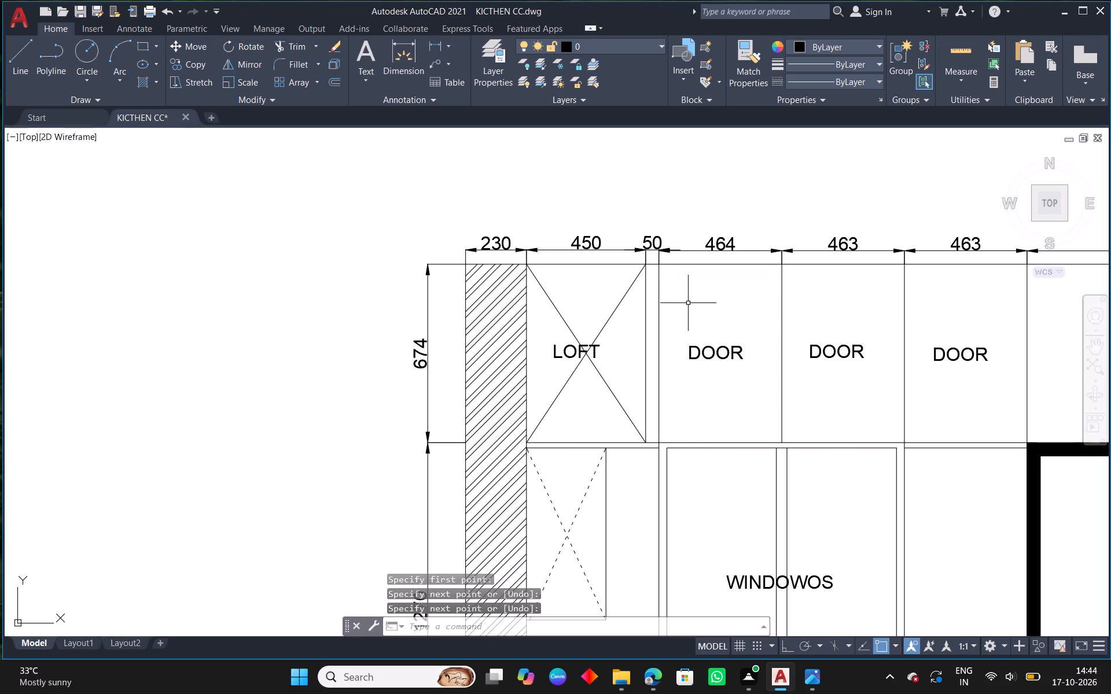
Delete the DOOR labels from the three upper compartments beneath the 464 and two 463 dimensions.
{"action": "left_click", "coordinate": [690, 350]}
{"action": "left_click", "coordinate": [858, 351]}
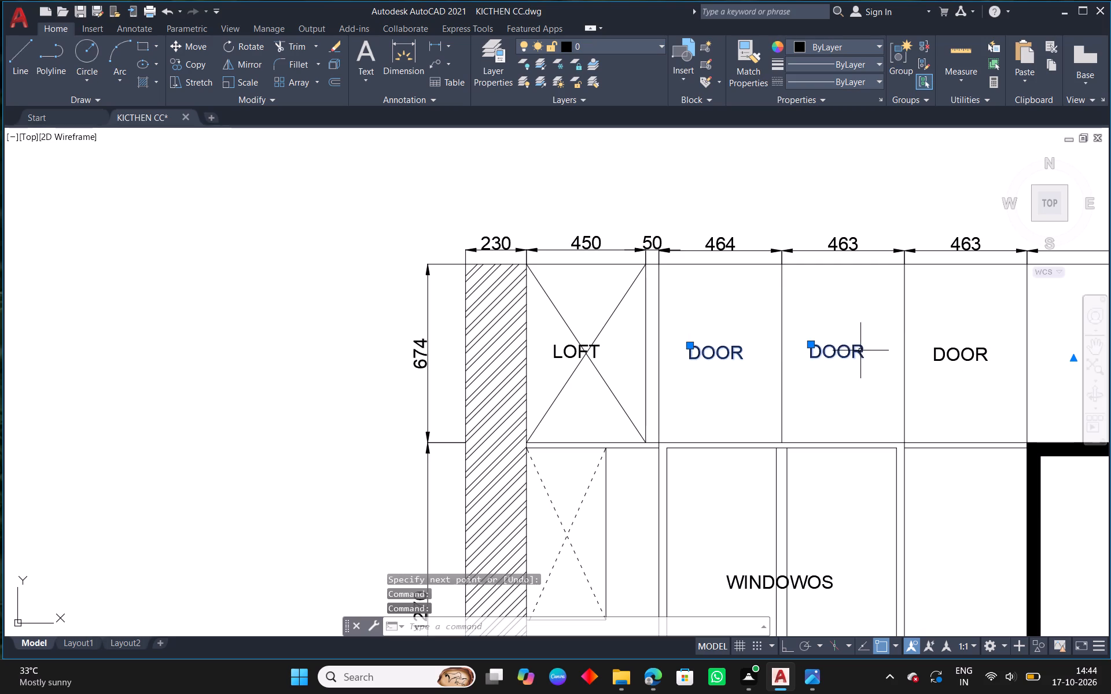
{"action": "left_click", "coordinate": [961, 355]}
{"action": "left_click", "coordinate": [337, 43]}
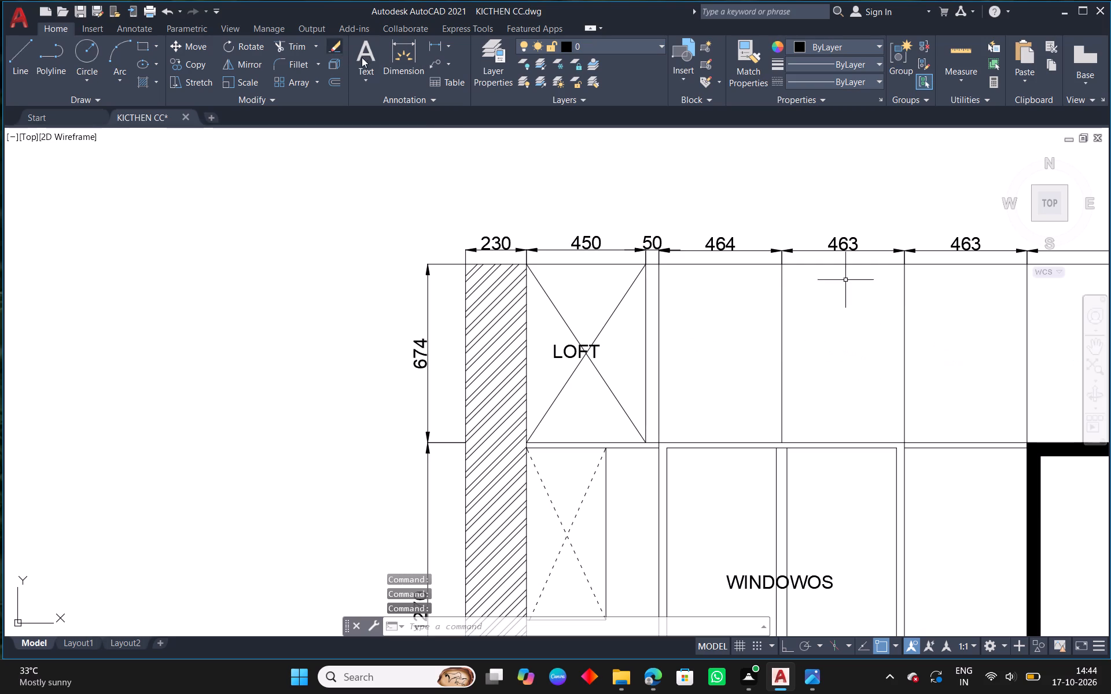
Copy the LOFT label from the 450-wide compartment into the 464-wide and both 463-wide upper compartments.
{"action": "left_click", "coordinate": [572, 347]}
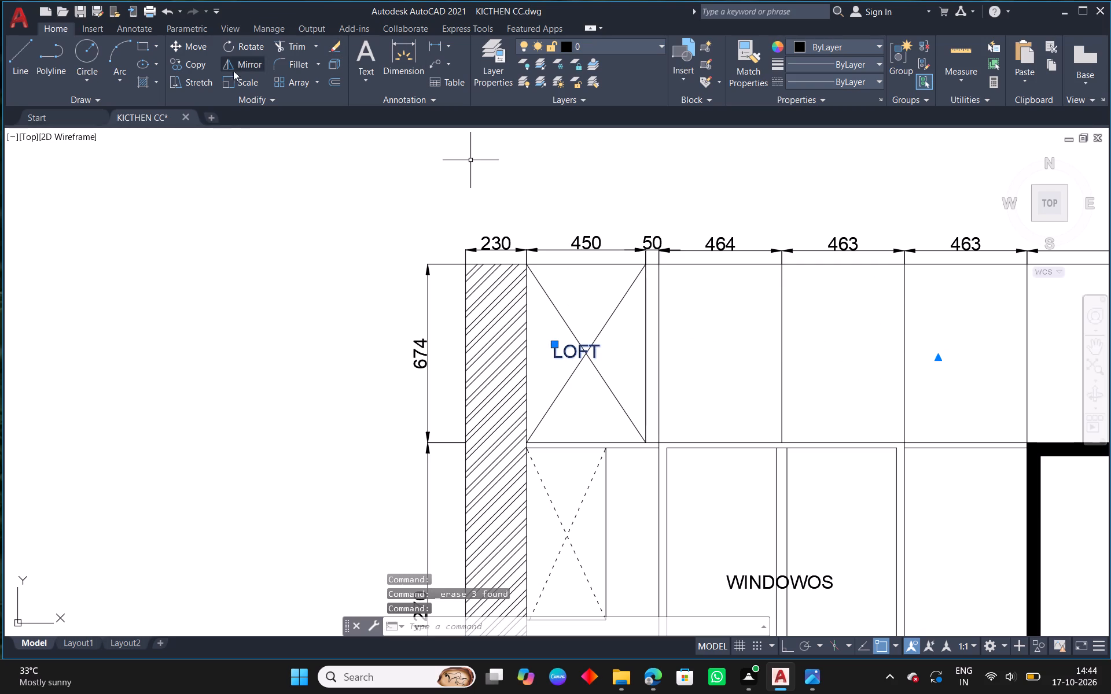
{"action": "left_click", "coordinate": [201, 67]}
{"action": "left_click", "coordinate": [551, 360]}
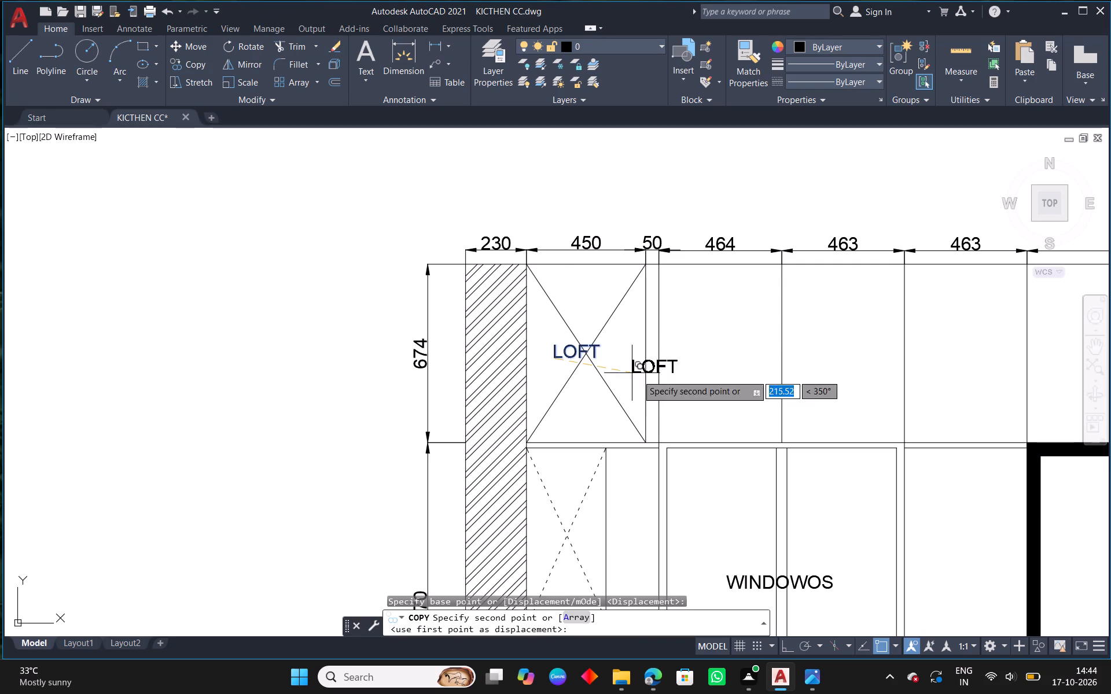
{"action": "scroll", "coordinate": [710, 364], "scroll_direction": "up", "scroll_amount": 1}
{"action": "left_click", "coordinate": [686, 353]}
{"action": "middle_click_drag", "start_coordinate": [862, 363], "coordinate": [827, 356]}
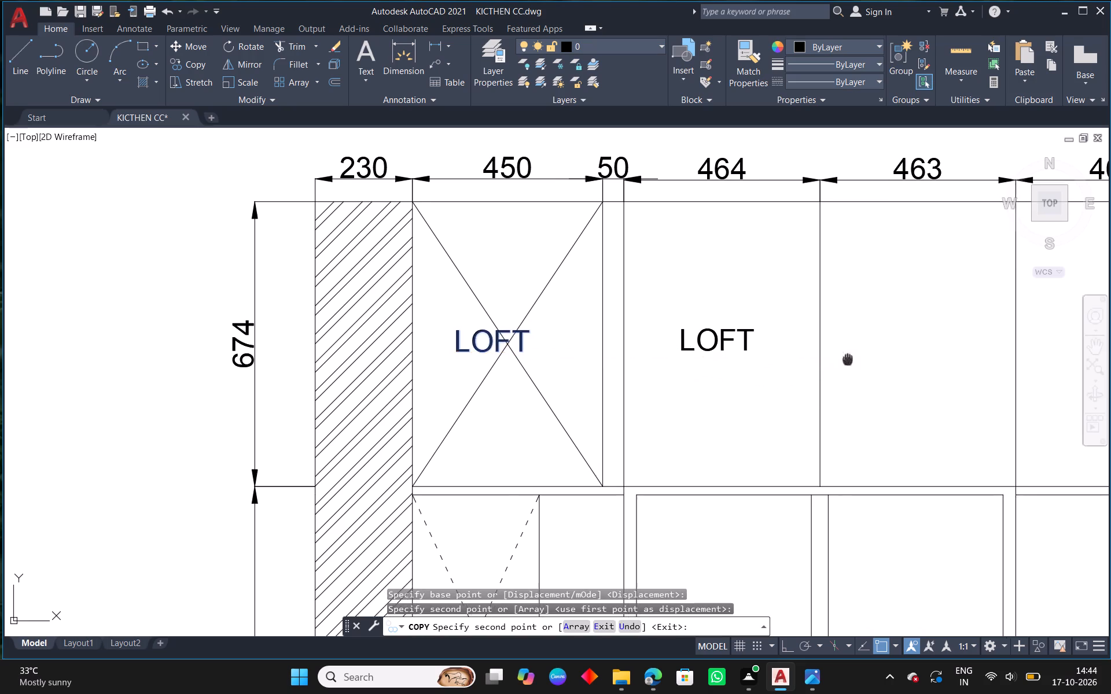
{"action": "middle_click_drag", "start_coordinate": [827, 356], "coordinate": [702, 348]}
{"action": "left_click", "coordinate": [731, 331]}
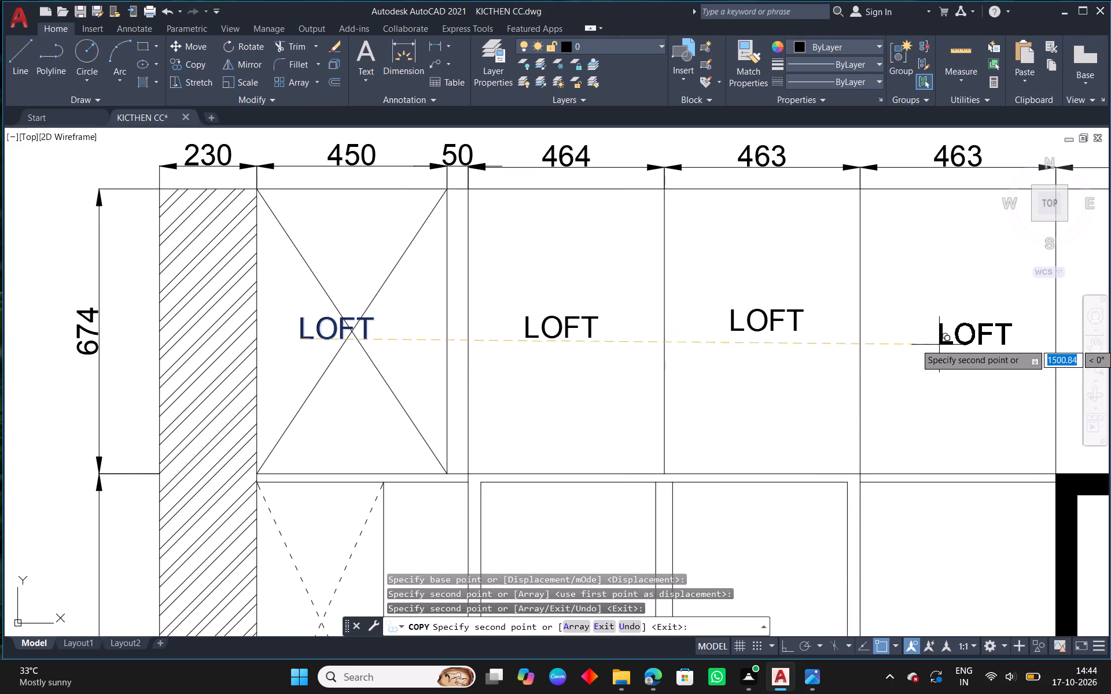
{"action": "left_click", "coordinate": [926, 331]}
{"action": "right_click", "coordinate": [926, 331]}
{"action": "left_click", "coordinate": [949, 340]}
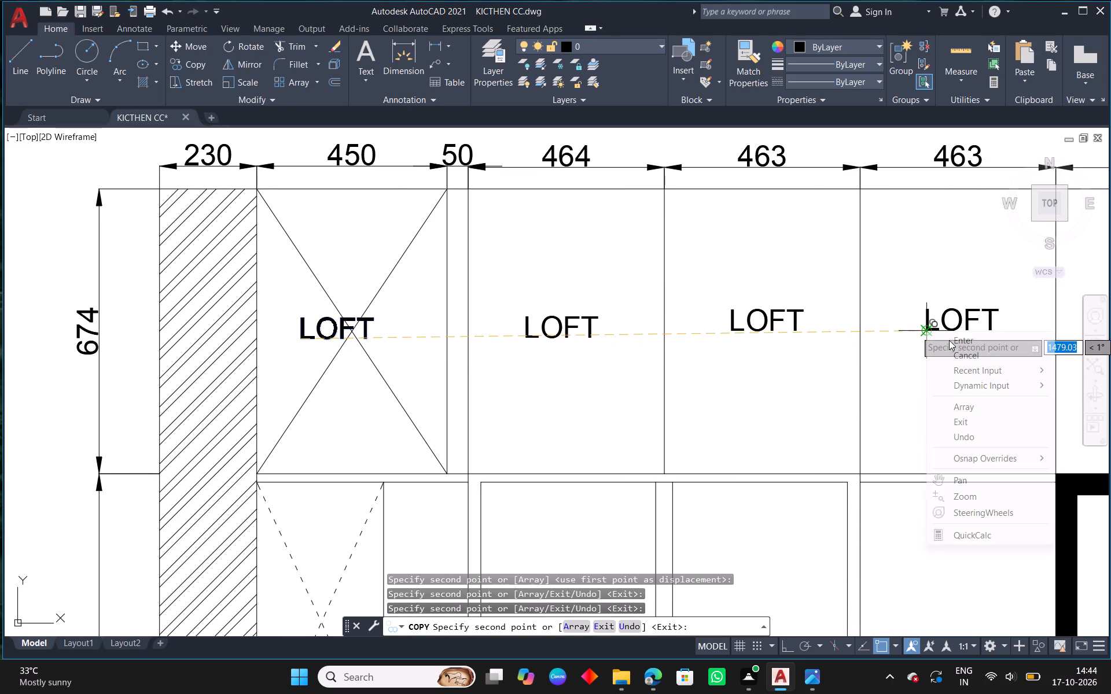
Copy the LOFT label of the 463-wide compartment beside the 875 bay to a spot directly below itself.
{"action": "scroll", "coordinate": [648, 445], "scroll_direction": "down", "scroll_amount": 5}
{"action": "middle_click_drag", "start_coordinate": [693, 309], "coordinate": [755, 475]}
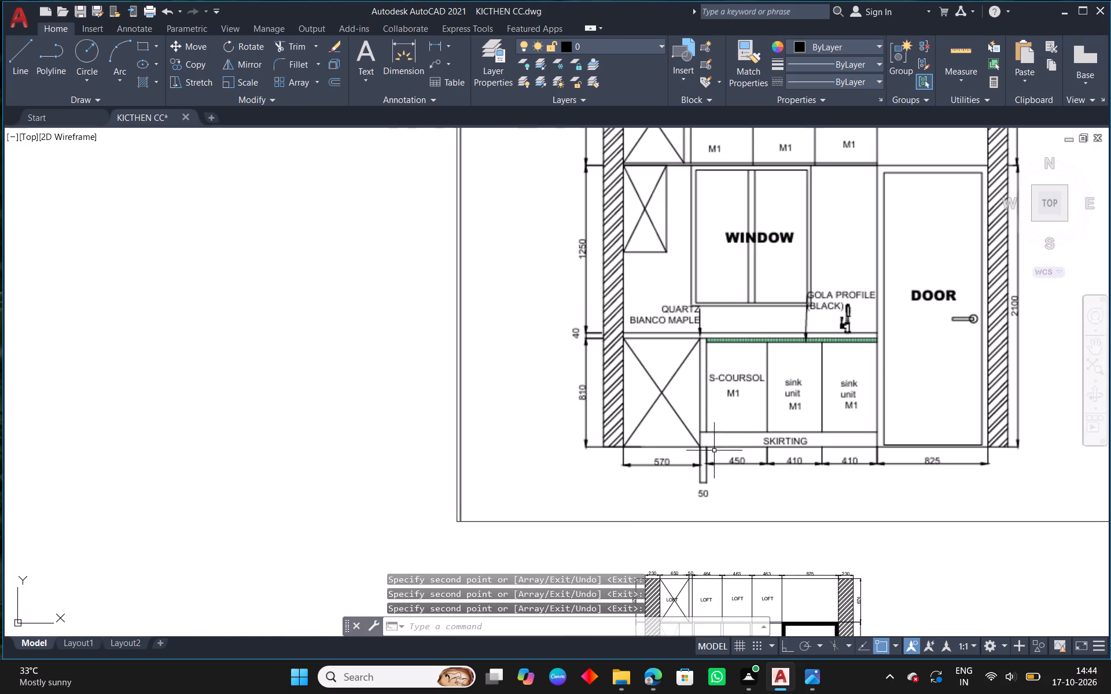
{"action": "scroll", "coordinate": [707, 446], "scroll_direction": "down", "scroll_amount": 1}
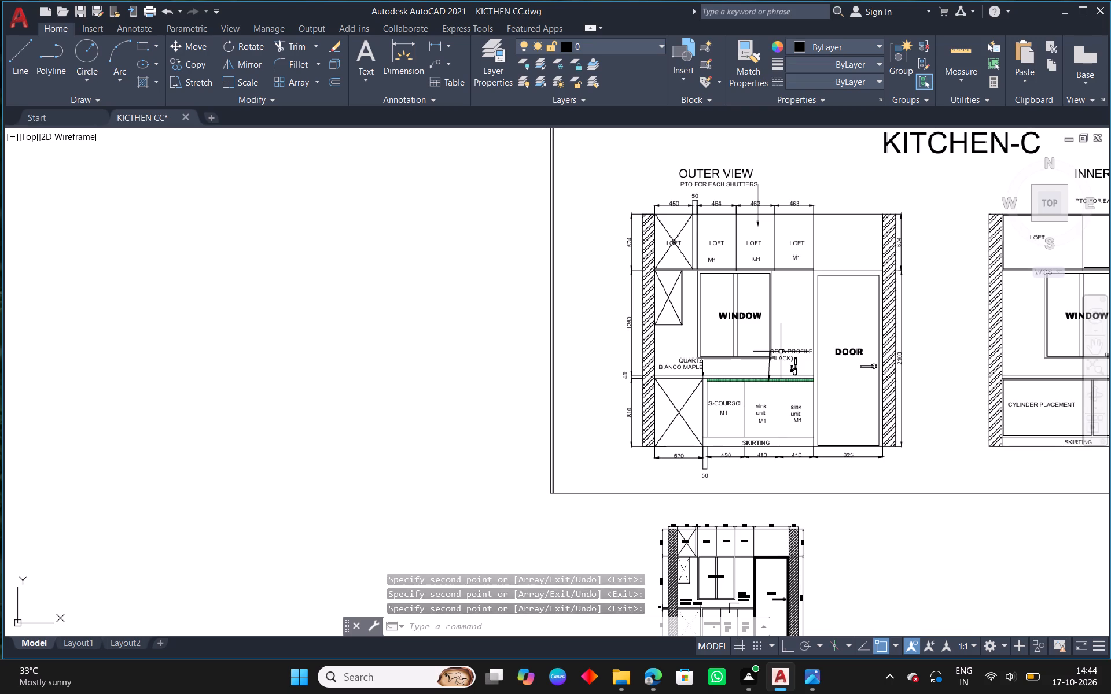
{"action": "middle_click_drag", "start_coordinate": [797, 407], "coordinate": [696, 180]}
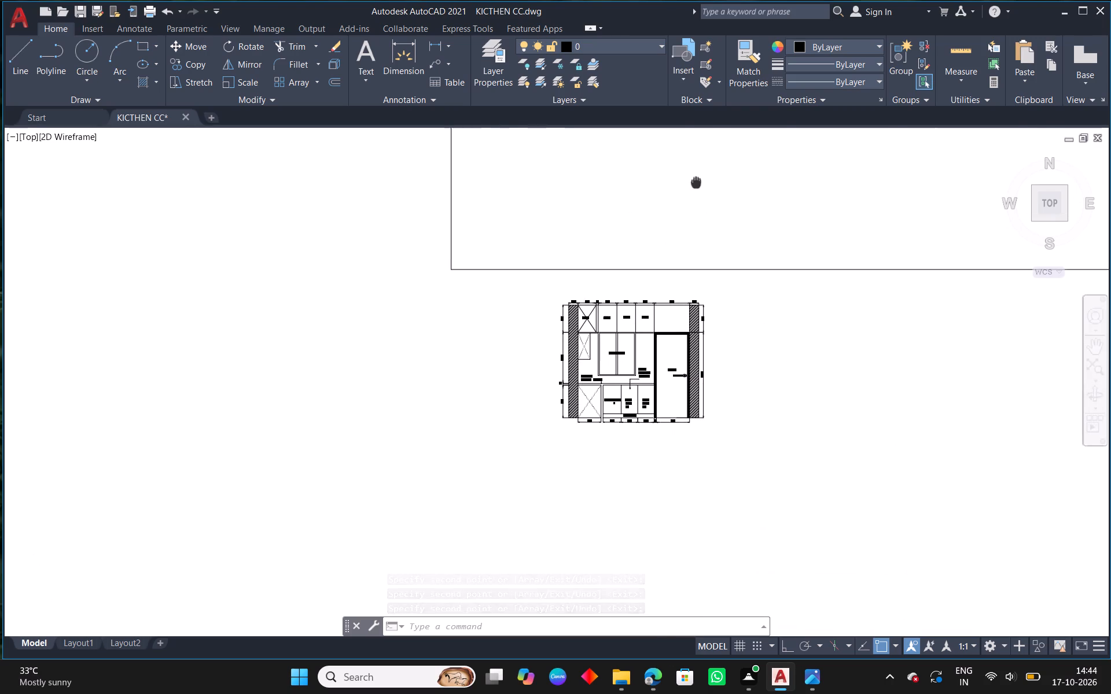
{"action": "middle_click_drag", "start_coordinate": [696, 180], "coordinate": [696, 179]}
{"action": "scroll", "coordinate": [645, 306], "scroll_direction": "up", "scroll_amount": 4}
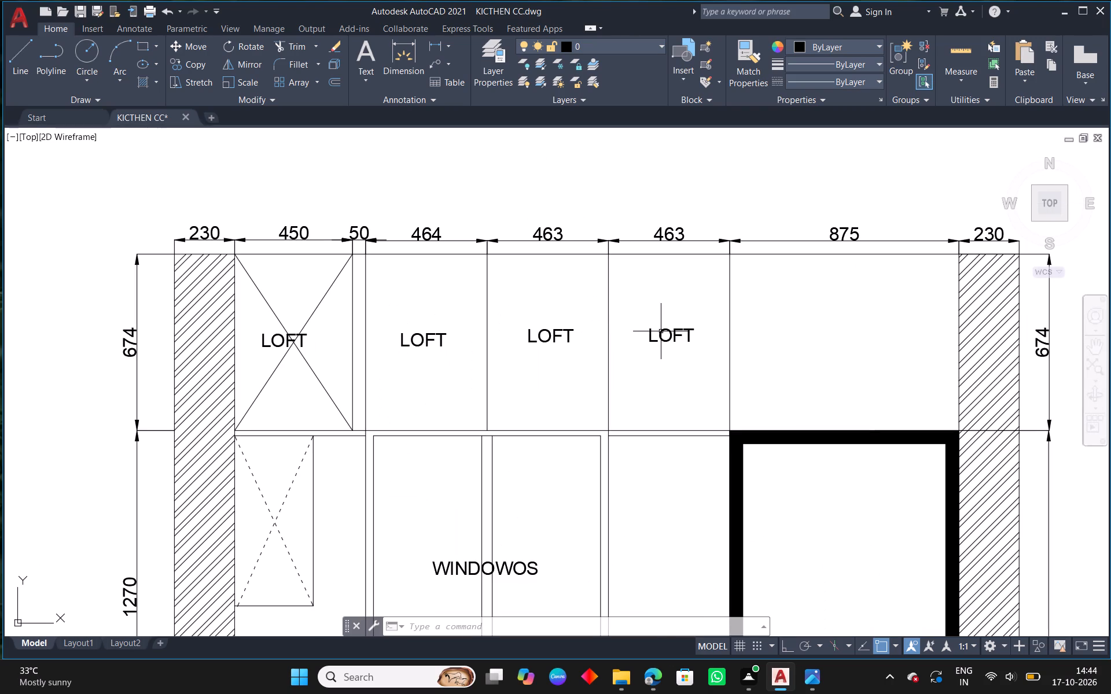
{"action": "left_click", "coordinate": [661, 331]}
{"action": "key", "text": "c"}
{"action": "type", "text": "O"}
{"action": "key", "text": "space"}
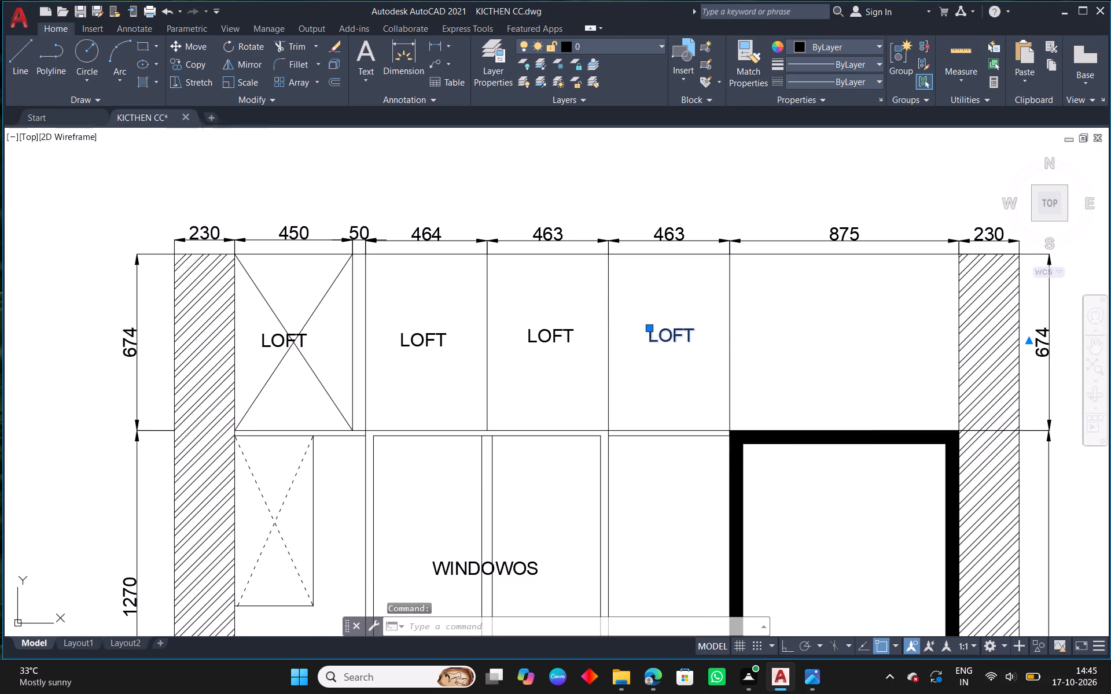
{"action": "scroll", "coordinate": [682, 350], "scroll_direction": "up", "scroll_amount": 1}
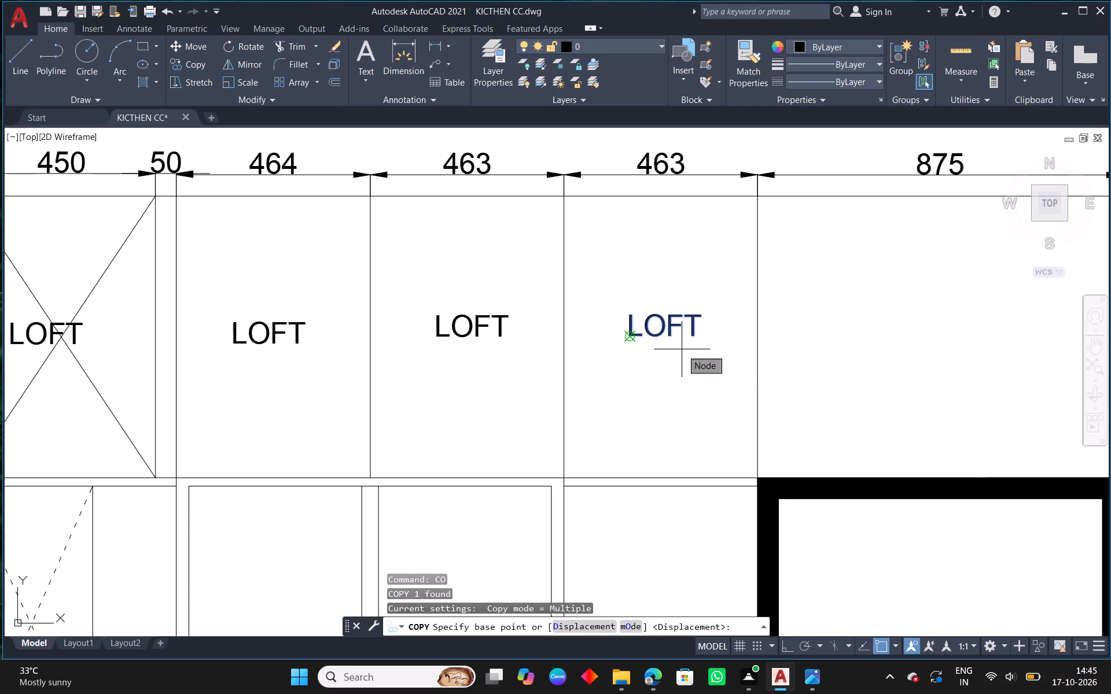
{"action": "left_click", "coordinate": [682, 349]}
{"action": "left_click", "coordinate": [627, 421]}
{"action": "key", "text": "Escape"}
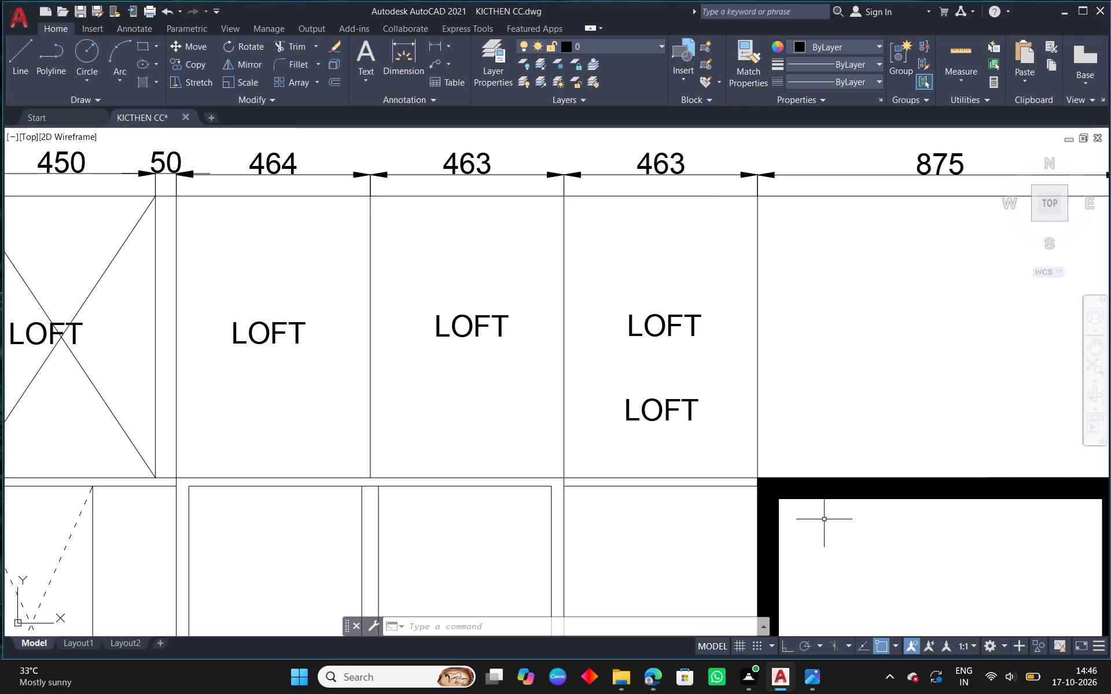
Compare the redrawn elevation with the labels of the reference outer view.
{"action": "scroll", "coordinate": [509, 459], "scroll_direction": "down", "scroll_amount": 2}
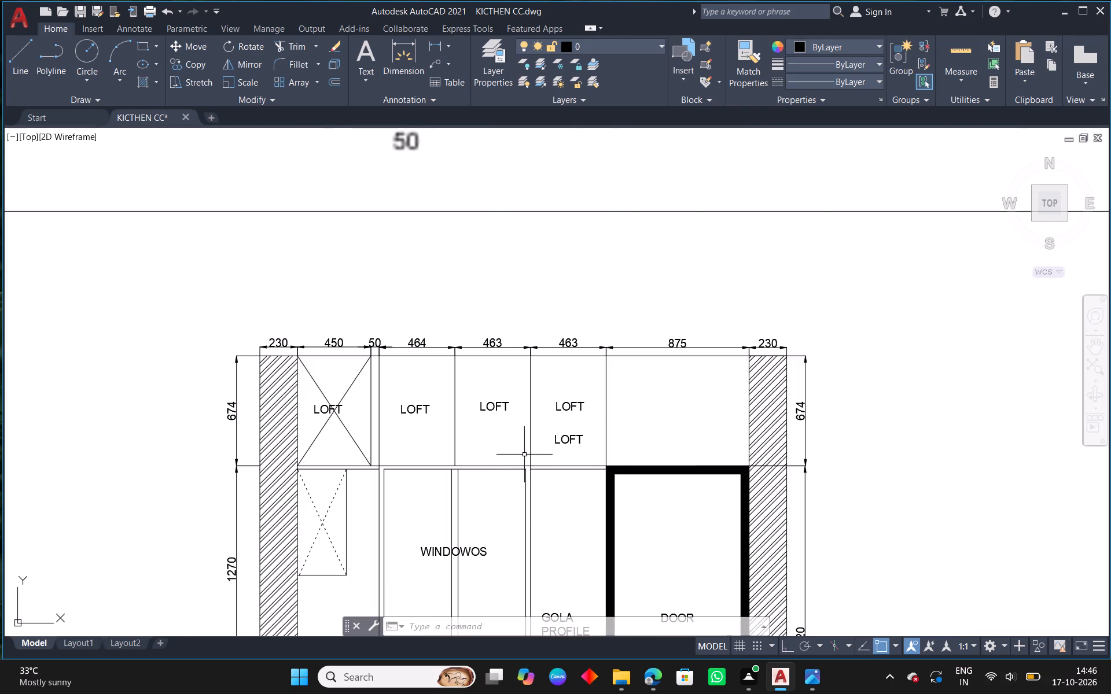
{"action": "scroll", "coordinate": [586, 477], "scroll_direction": "down", "scroll_amount": 1}
{"action": "middle_click_drag", "start_coordinate": [594, 481], "coordinate": [726, 472]}
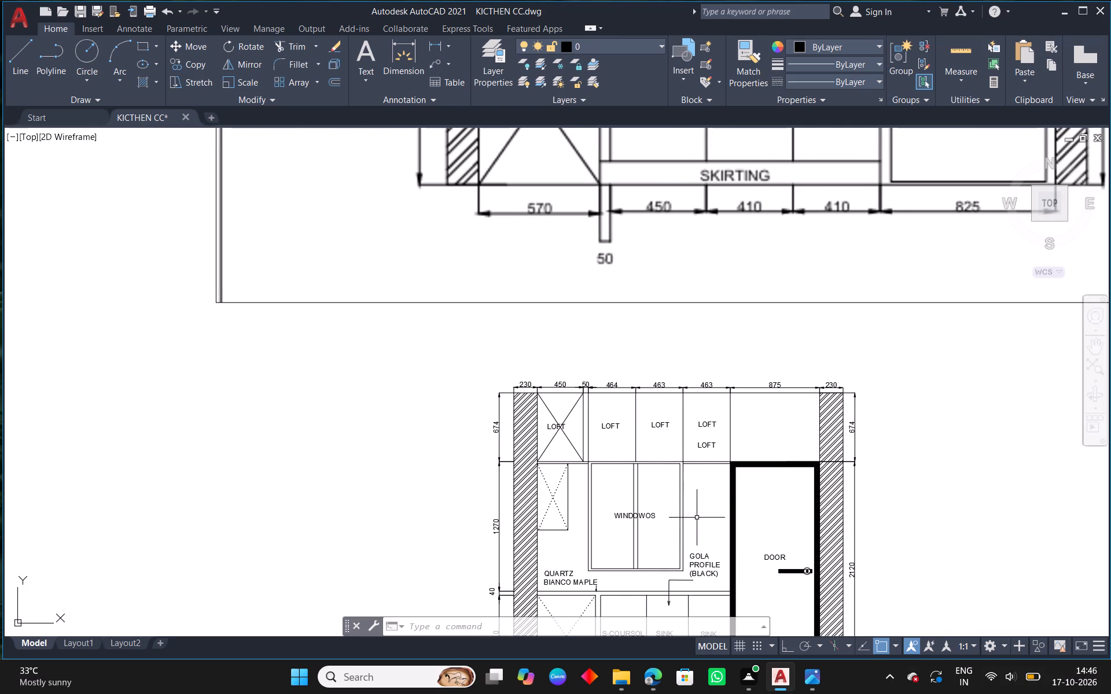
{"action": "middle_click_drag", "start_coordinate": [685, 473], "coordinate": [650, 233]}
{"action": "middle_click_drag", "start_coordinate": [639, 260], "coordinate": [642, 367]}
{"action": "scroll", "coordinate": [641, 371], "scroll_direction": "down", "scroll_amount": 2}
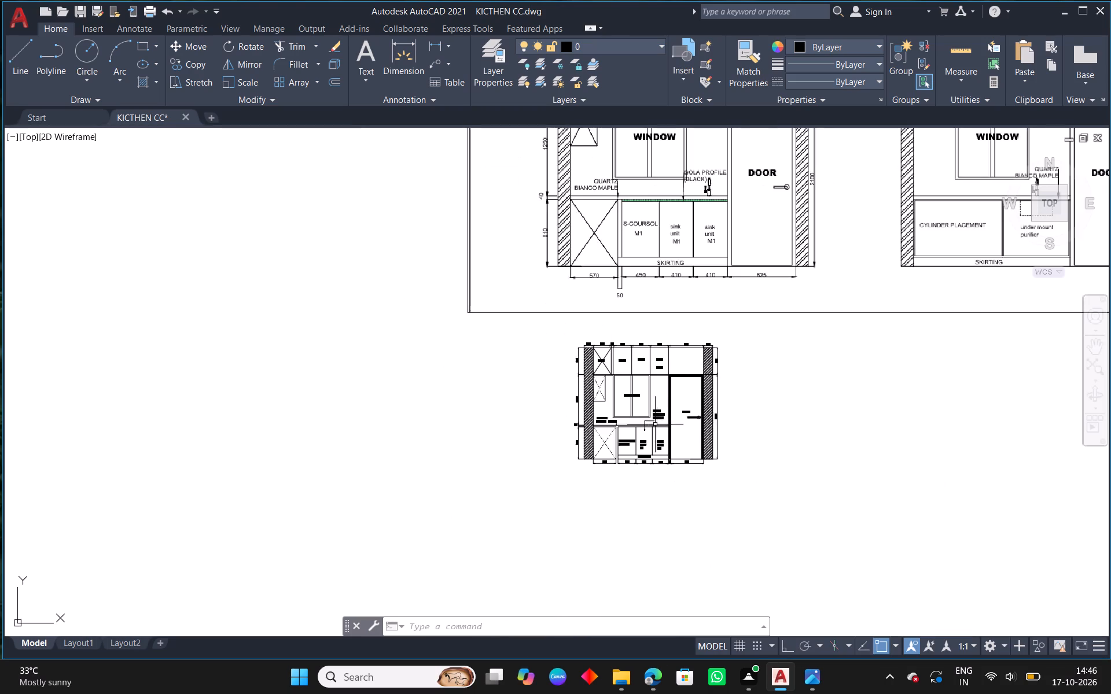
{"action": "middle_click_drag", "start_coordinate": [673, 290], "coordinate": [672, 372]}
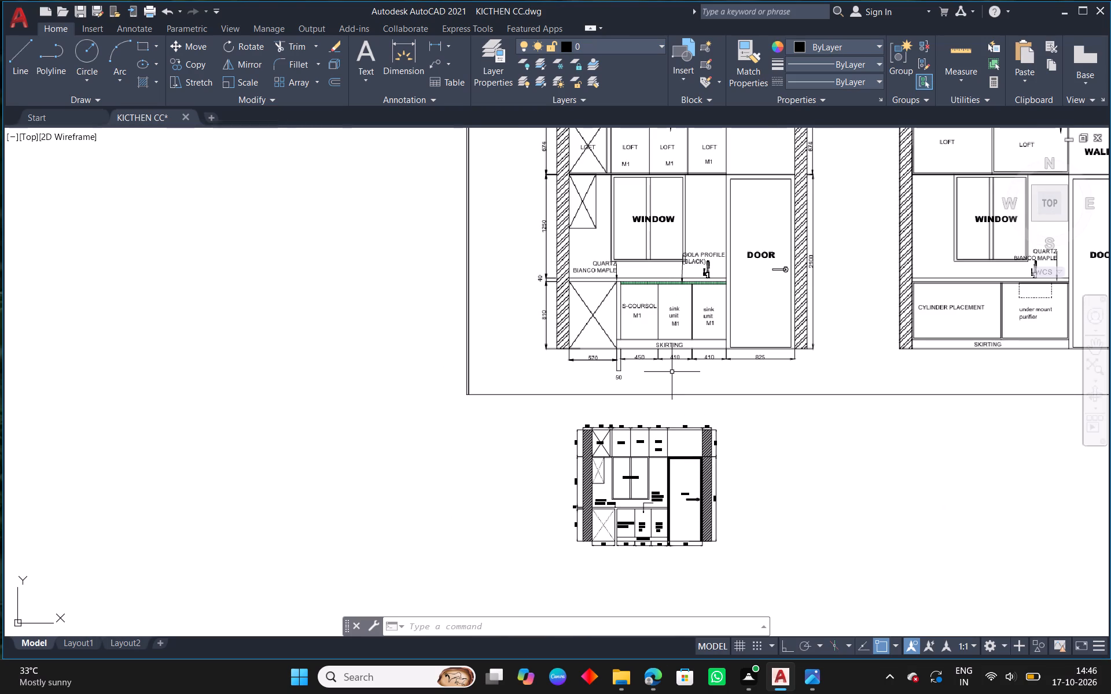
{"action": "middle_click_drag", "start_coordinate": [668, 375], "coordinate": [658, 412]}
Change the lower LOFT label in the 463-wide compartment beside the 875 bay to M1.
{"action": "scroll", "coordinate": [630, 519], "scroll_direction": "up", "scroll_amount": 2}
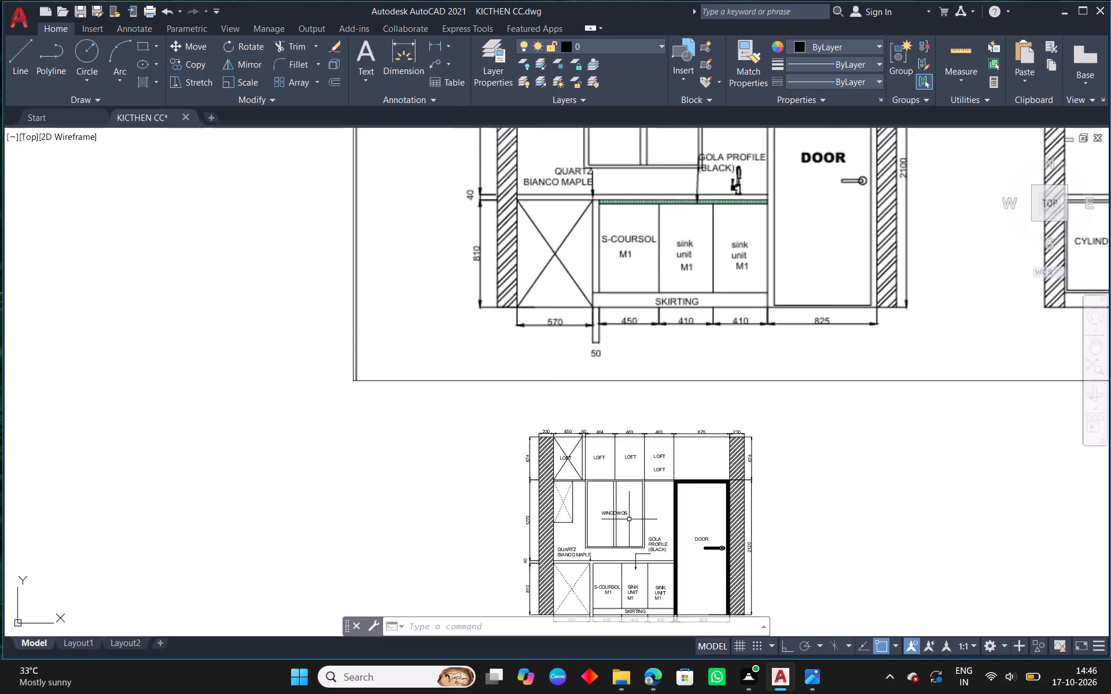
{"action": "scroll", "coordinate": [629, 519], "scroll_direction": "up", "scroll_amount": 1}
{"action": "scroll", "coordinate": [700, 391], "scroll_direction": "up", "scroll_amount": 1}
{"action": "right_click", "coordinate": [698, 393]}
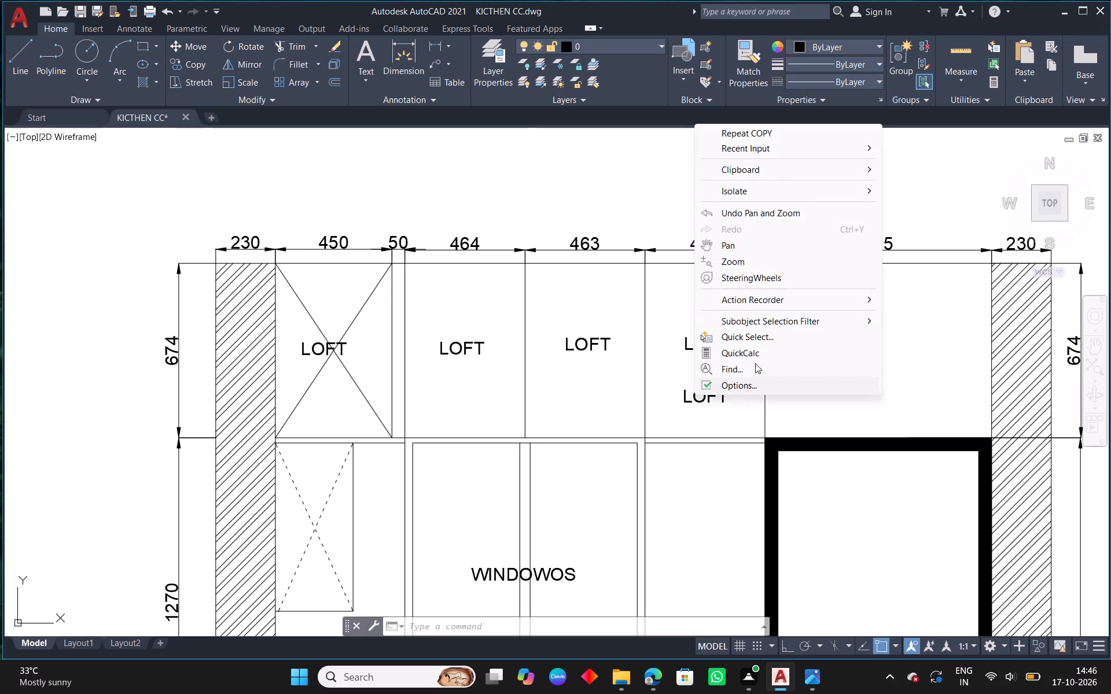
{"action": "left_click", "coordinate": [764, 151]}
{"action": "left_click", "coordinate": [980, 196]}
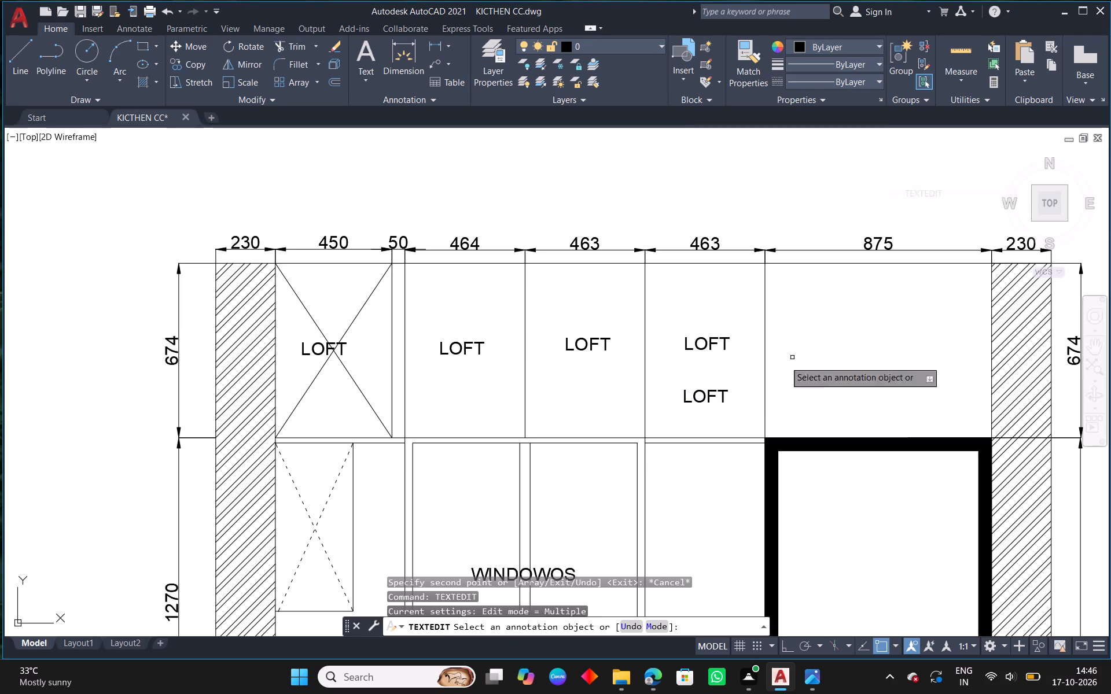
{"action": "left_click", "coordinate": [724, 394]}
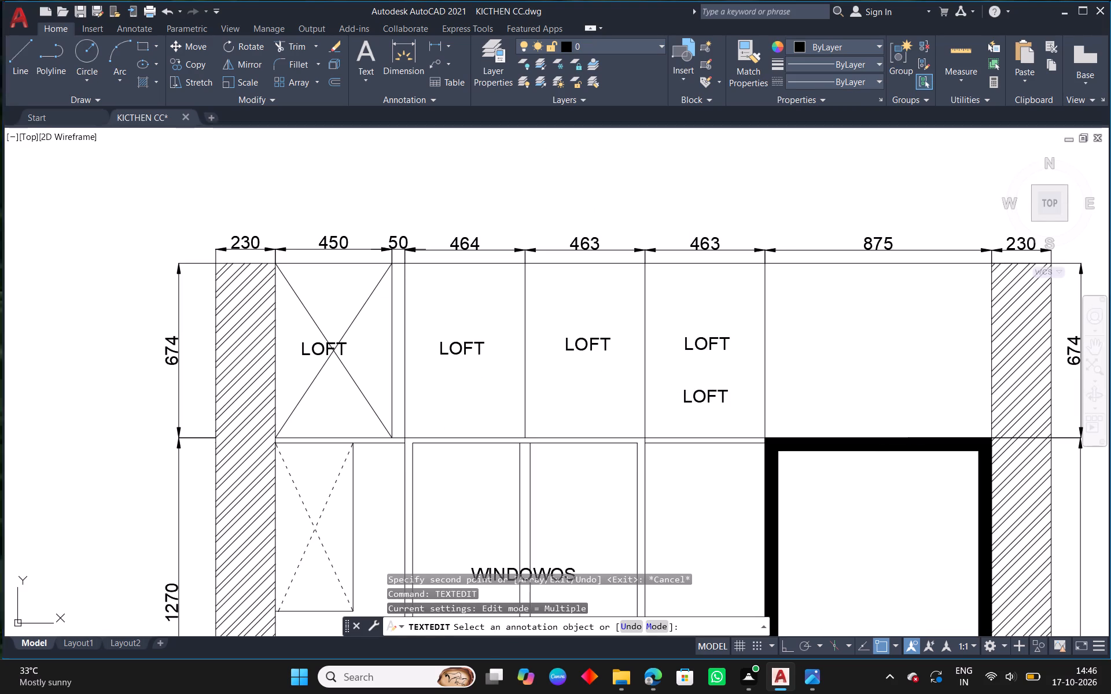
{"action": "left_click_drag", "start_coordinate": [730, 394], "coordinate": [682, 396]}
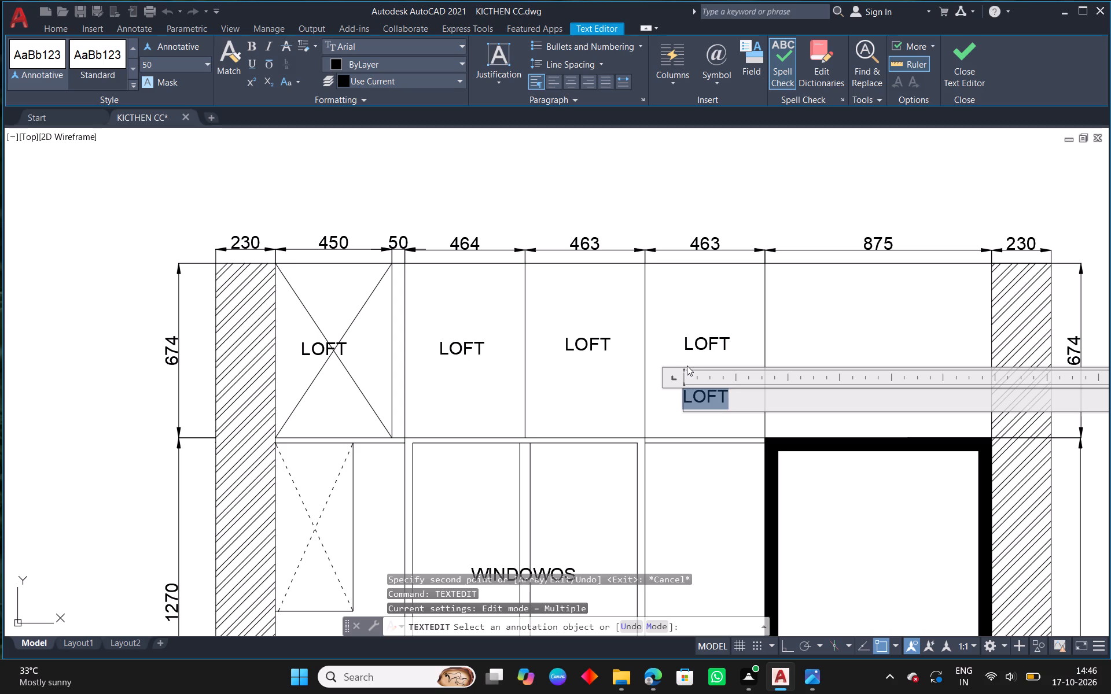
{"action": "key", "text": "BackSpace"}
{"action": "key", "text": "m"}
{"action": "key", "text": "1"}
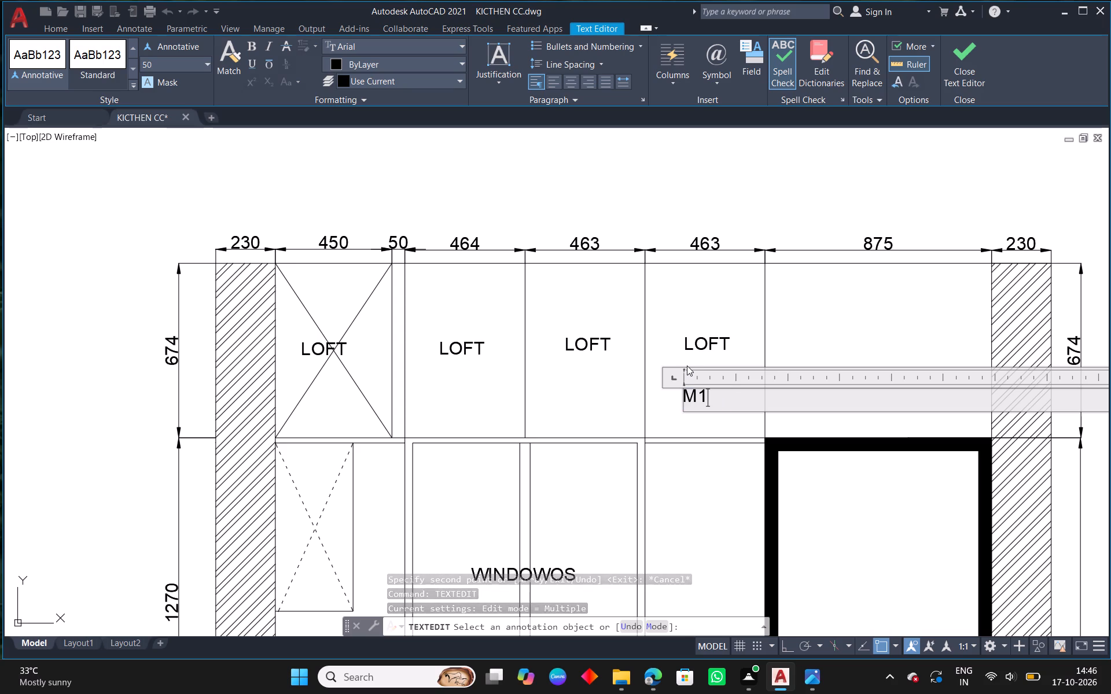
{"action": "left_click", "coordinate": [601, 385]}
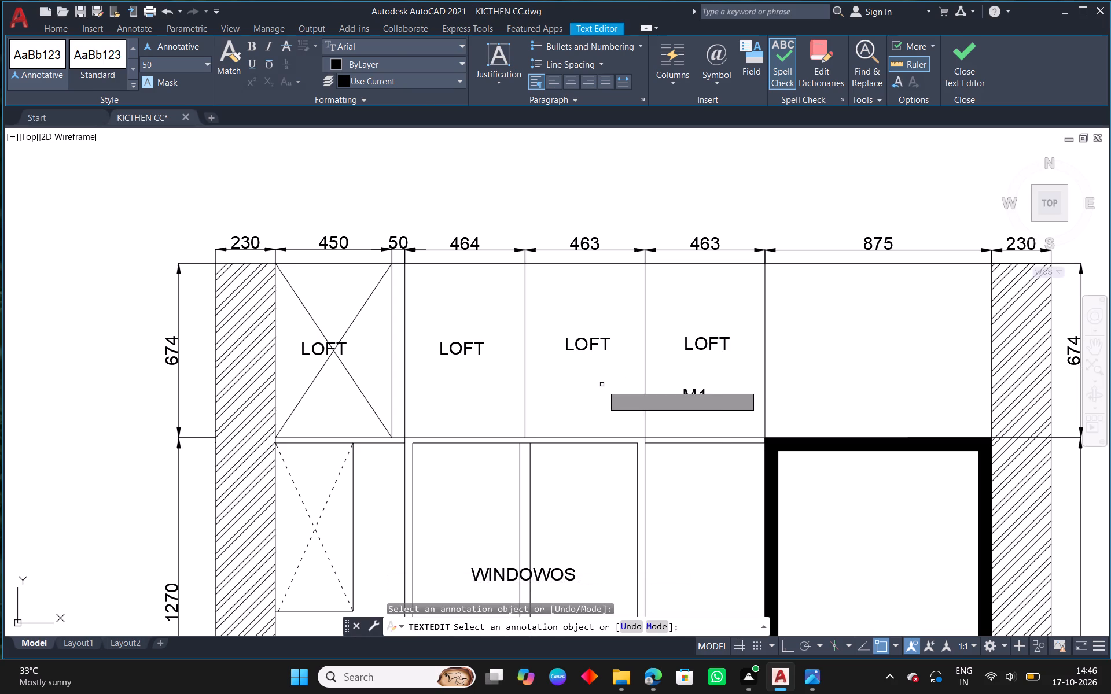
{"action": "right_click", "coordinate": [602, 385]}
{"action": "left_click", "coordinate": [652, 389]}
Copy the M1 label horizontally, with Ortho on, beneath the LOFT labels of the other 463-wide and the 464-wide compartments.
{"action": "left_click", "coordinate": [702, 400]}
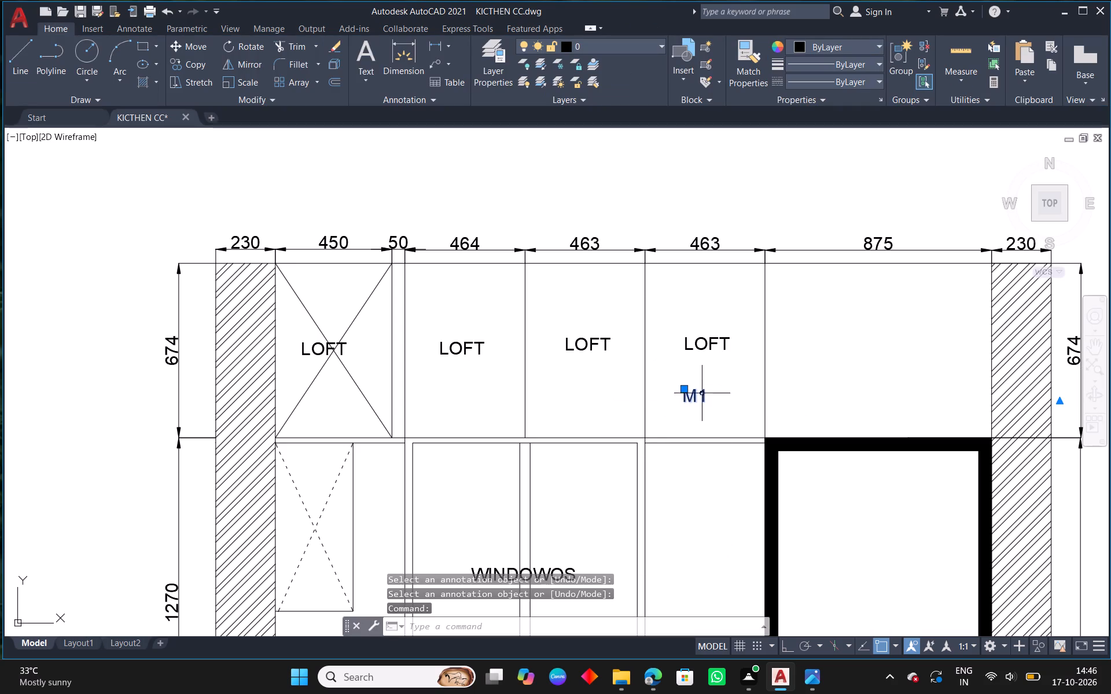
{"action": "left_click", "coordinate": [196, 64]}
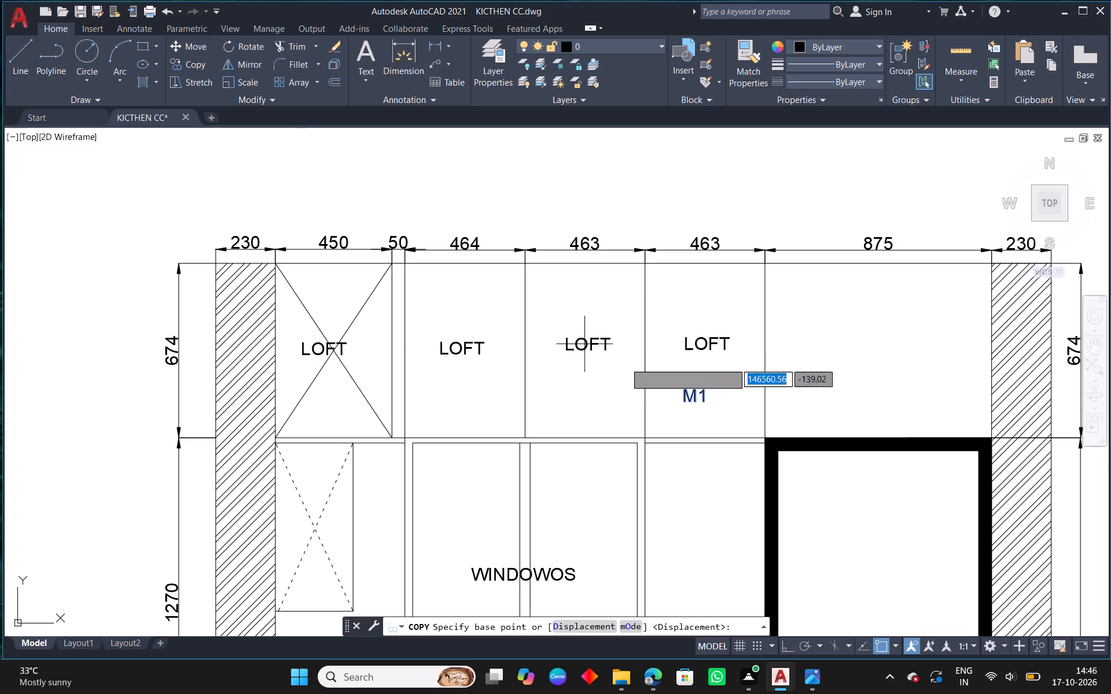
{"action": "scroll", "coordinate": [650, 392], "scroll_direction": "up", "scroll_amount": 1}
{"action": "left_click", "coordinate": [735, 408]}
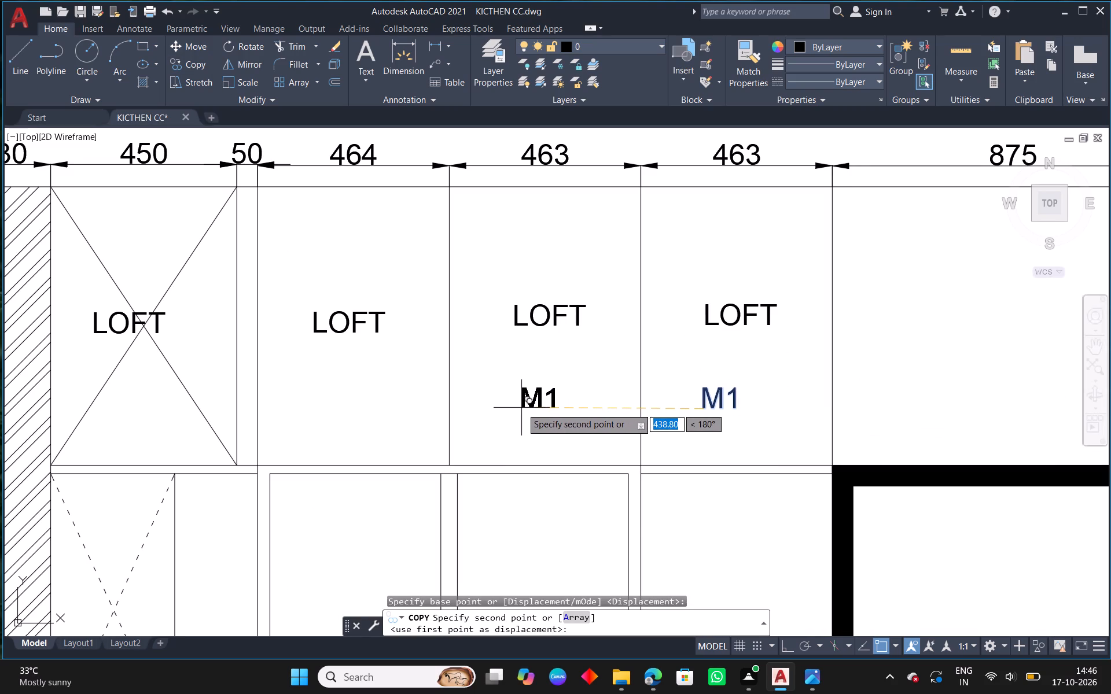
{"action": "left_click", "coordinate": [788, 648]}
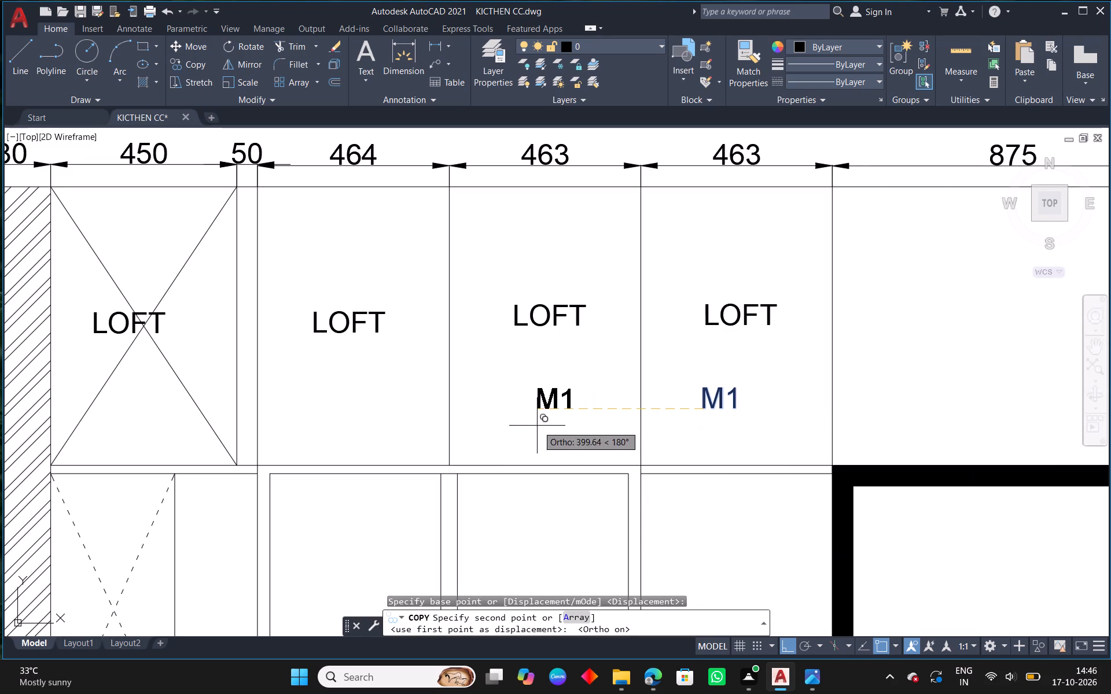
{"action": "left_click", "coordinate": [526, 422]}
{"action": "left_click", "coordinate": [333, 415]}
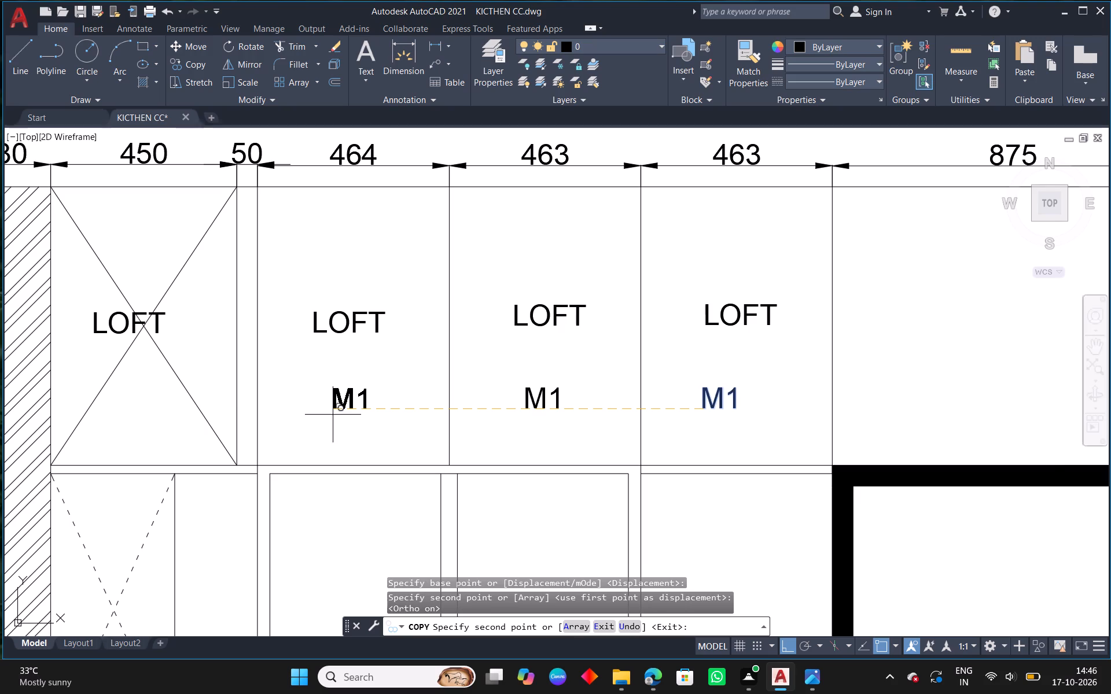
{"action": "scroll", "coordinate": [216, 411], "scroll_direction": "down", "scroll_amount": 6}
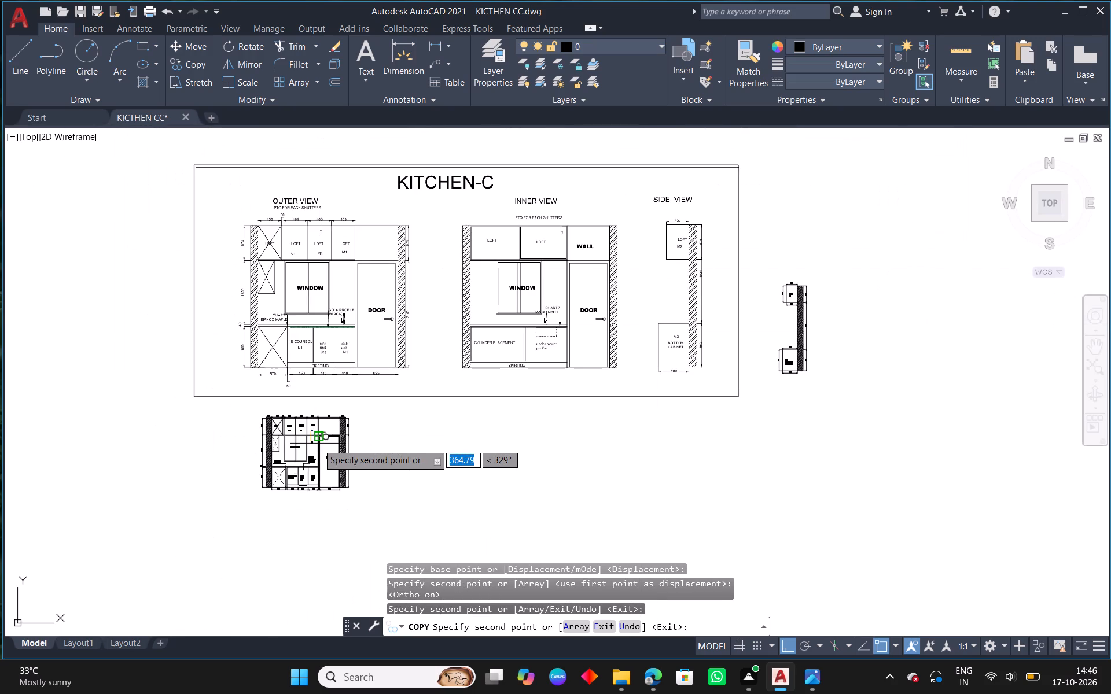
{"action": "scroll", "coordinate": [318, 444], "scroll_direction": "up", "scroll_amount": 2}
{"action": "right_click", "coordinate": [322, 424]}
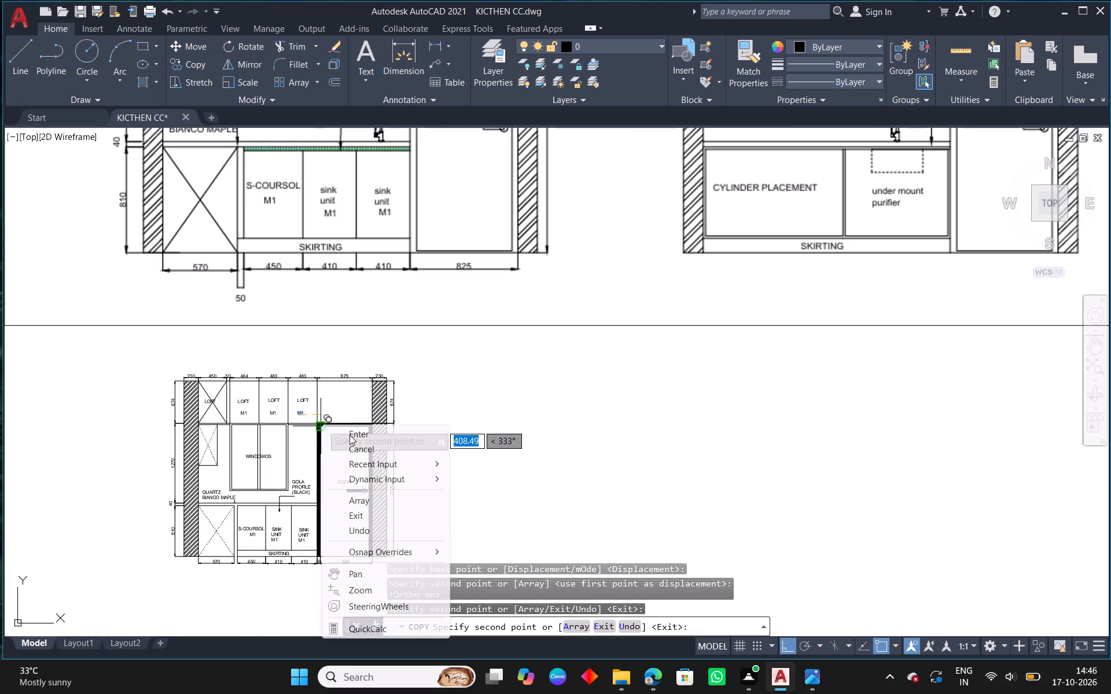
{"action": "left_click", "coordinate": [351, 436]}
Offset the door's base line 10 upward, into the door opening.
{"action": "middle_click_drag", "start_coordinate": [352, 418], "coordinate": [461, 390]}
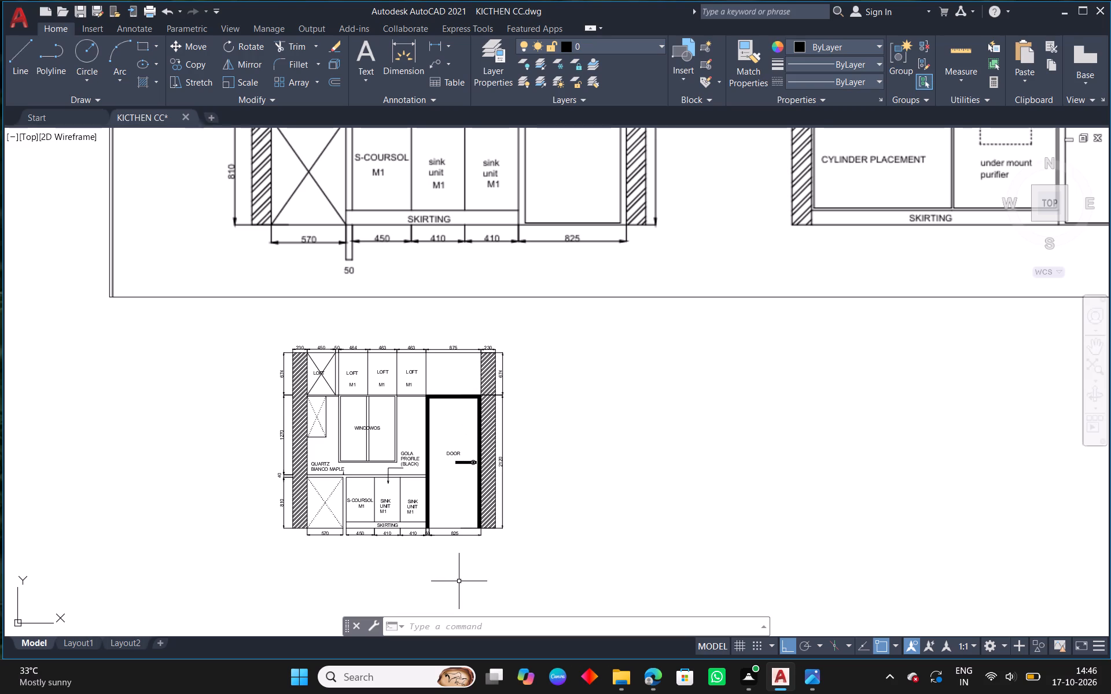
{"action": "scroll", "coordinate": [424, 531], "scroll_direction": "up", "scroll_amount": 3}
{"action": "scroll", "coordinate": [474, 539], "scroll_direction": "up", "scroll_amount": 2}
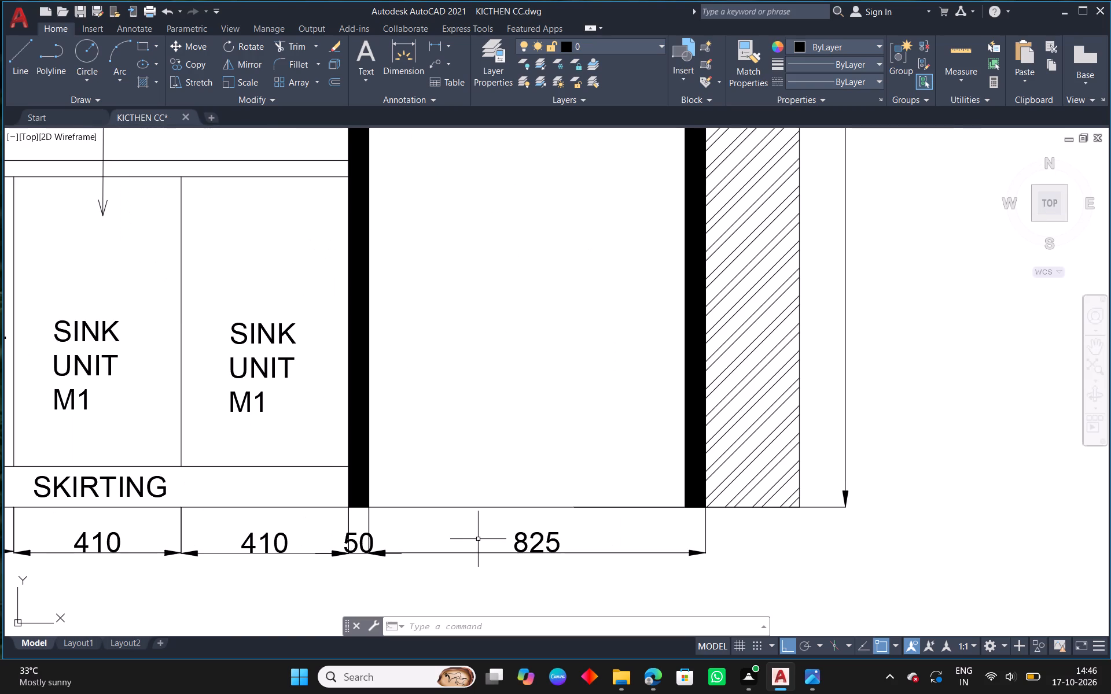
{"action": "type", "text": "O 10"}
{"action": "key", "text": "Return"}
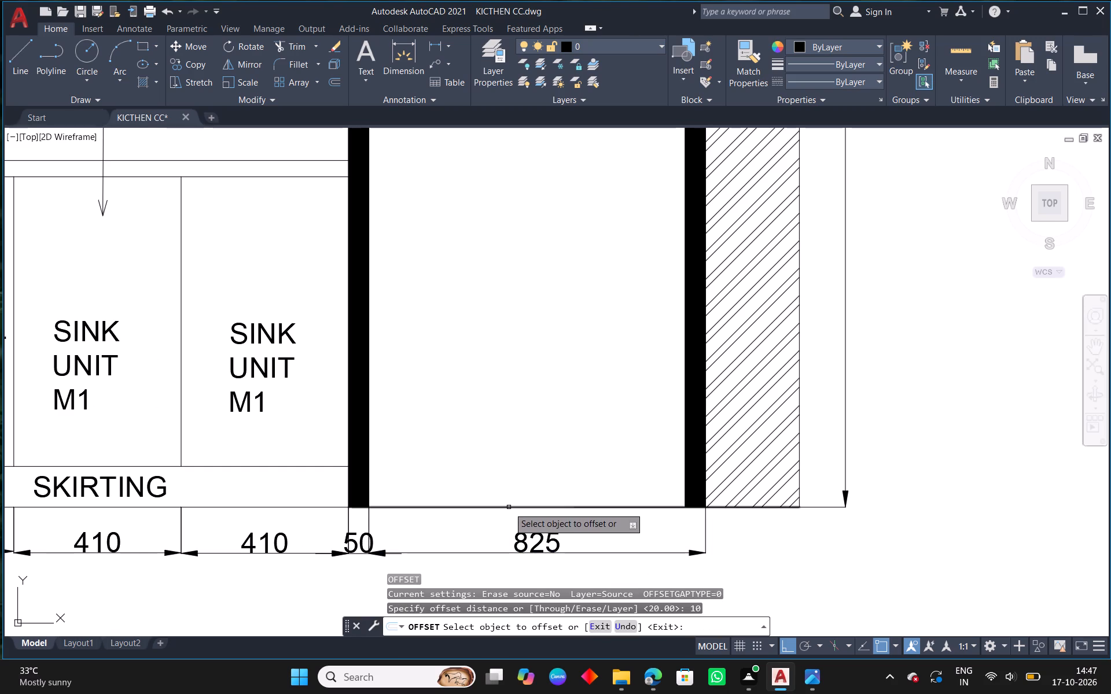
{"action": "left_click", "coordinate": [509, 507]}
{"action": "left_click", "coordinate": [509, 487]}
{"action": "right_click", "coordinate": [509, 484]}
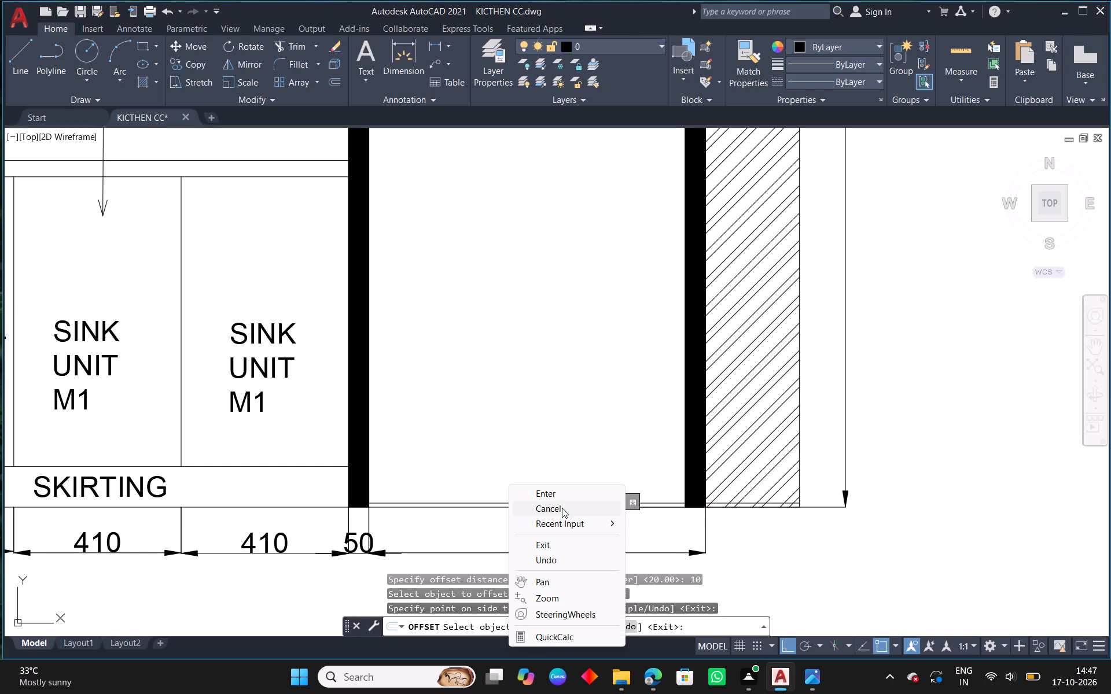
{"action": "left_click", "coordinate": [569, 492]}
Fillet the offset base line with the inner edge of the door frame on the hatched-wall side.
{"action": "scroll", "coordinate": [699, 501], "scroll_direction": "up", "scroll_amount": 2}
{"action": "type", "text": "F"}
{"action": "key", "text": "space"}
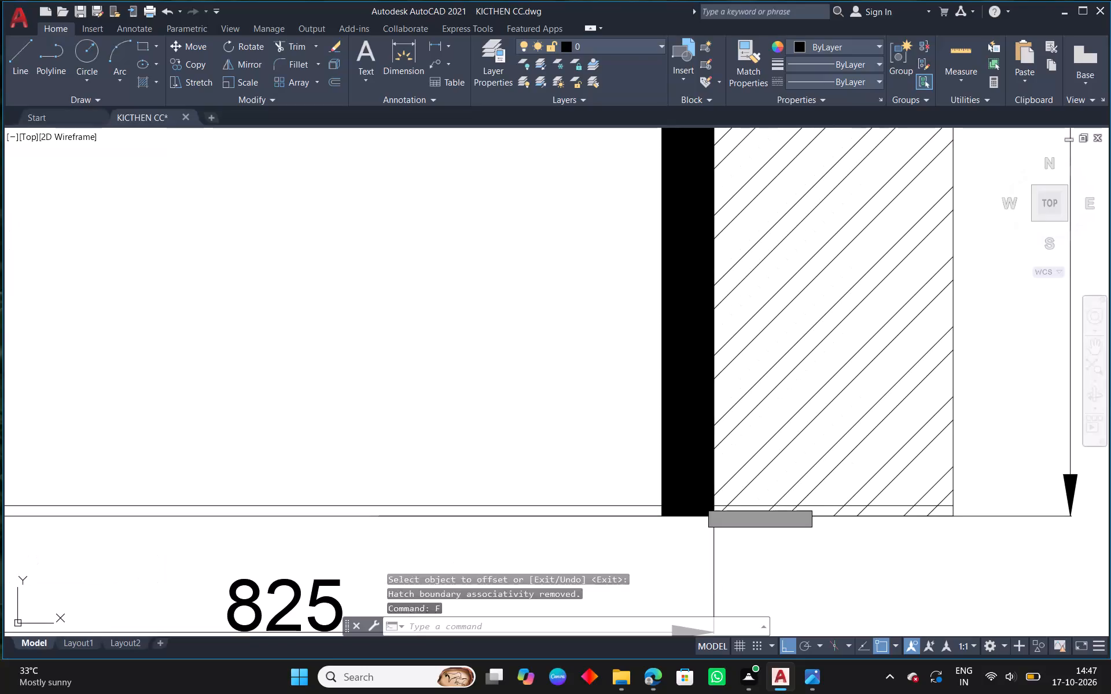
{"action": "left_click", "coordinate": [652, 505]}
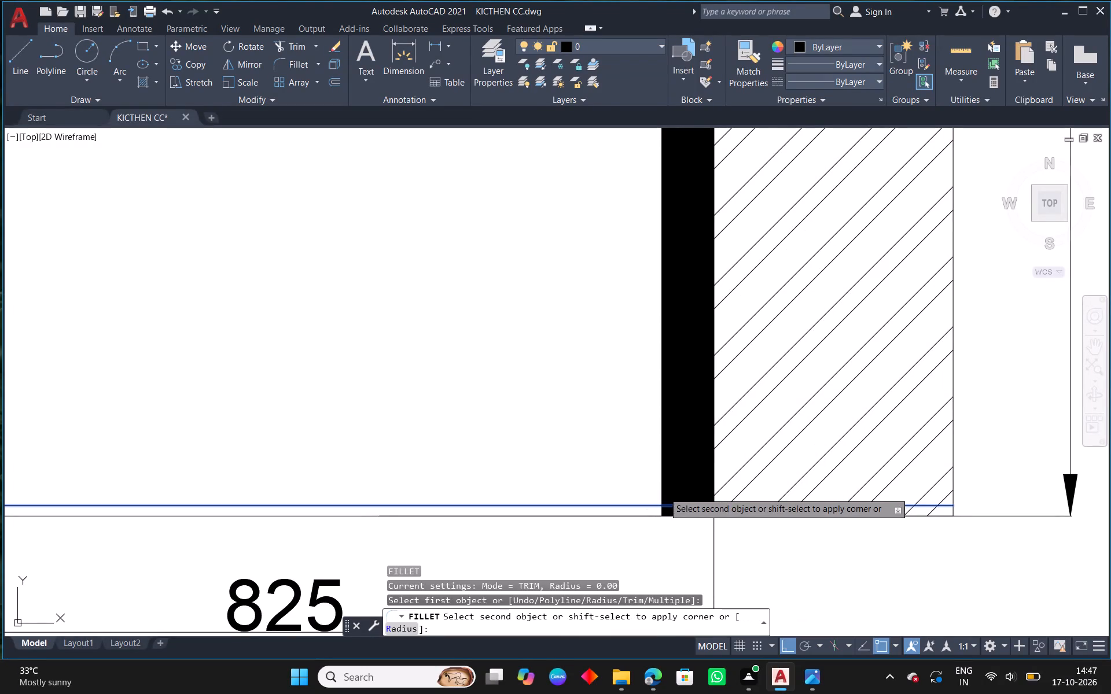
{"action": "left_click", "coordinate": [664, 492]}
Shorten both extension lines of the 2120 dimension so they start at the door frame's outer corners along the hatched wall.
{"action": "scroll", "coordinate": [607, 507], "scroll_direction": "down", "scroll_amount": 1}
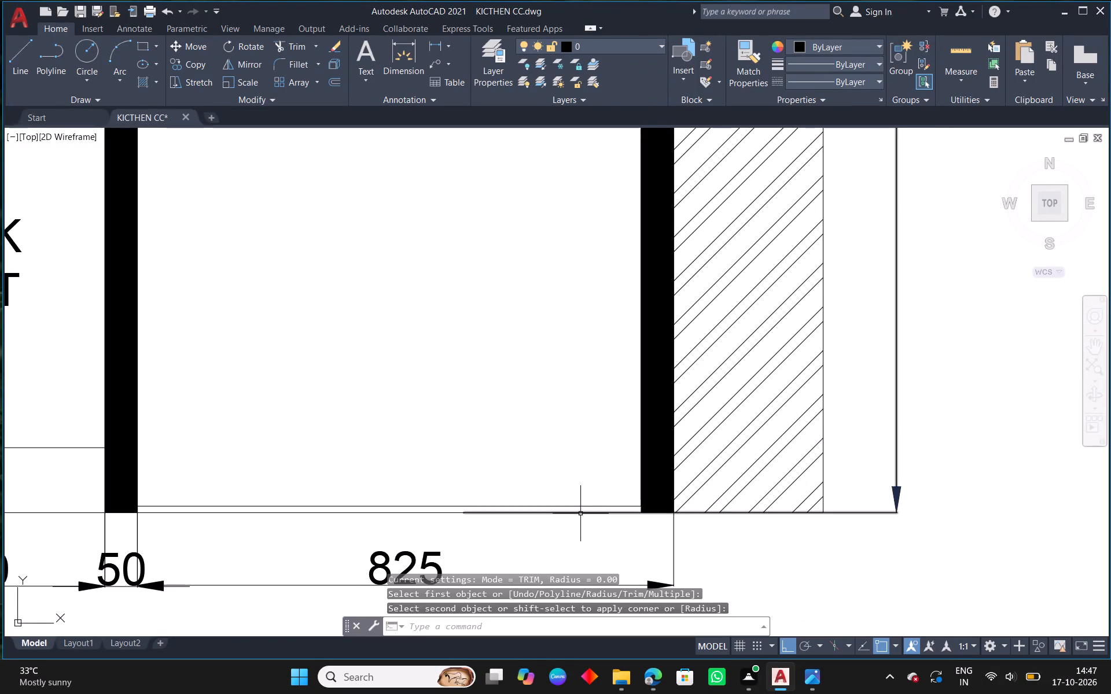
{"action": "left_click", "coordinate": [580, 514]}
{"action": "left_click", "coordinate": [466, 512]}
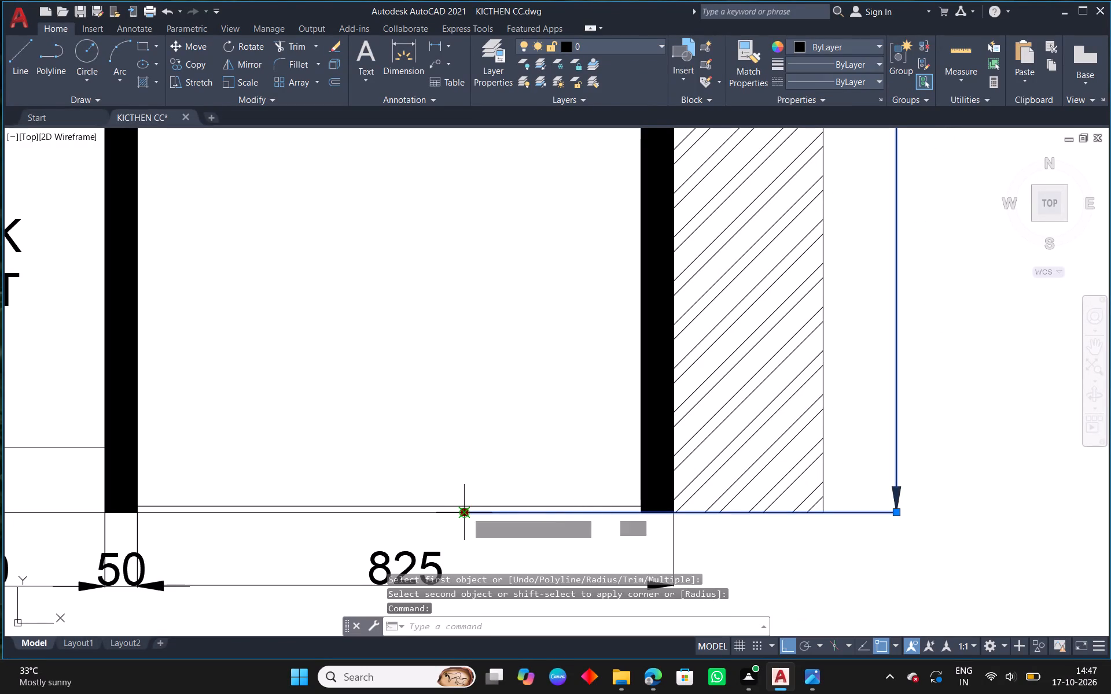
{"action": "left_click", "coordinate": [676, 512]}
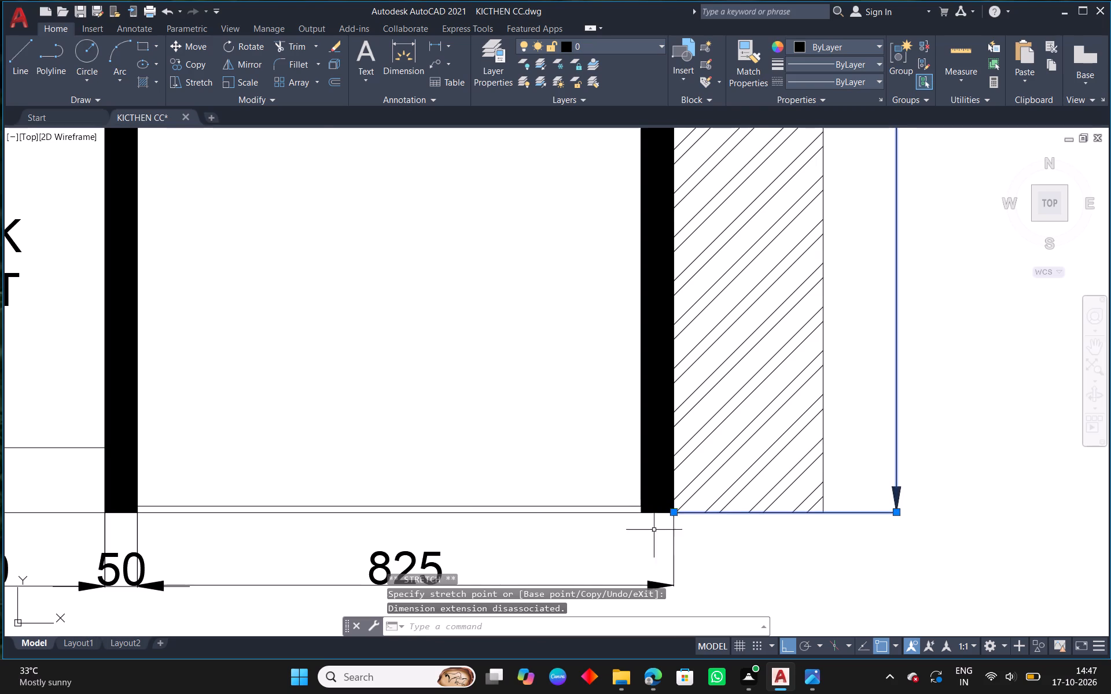
{"action": "scroll", "coordinate": [621, 527], "scroll_direction": "down", "scroll_amount": 4}
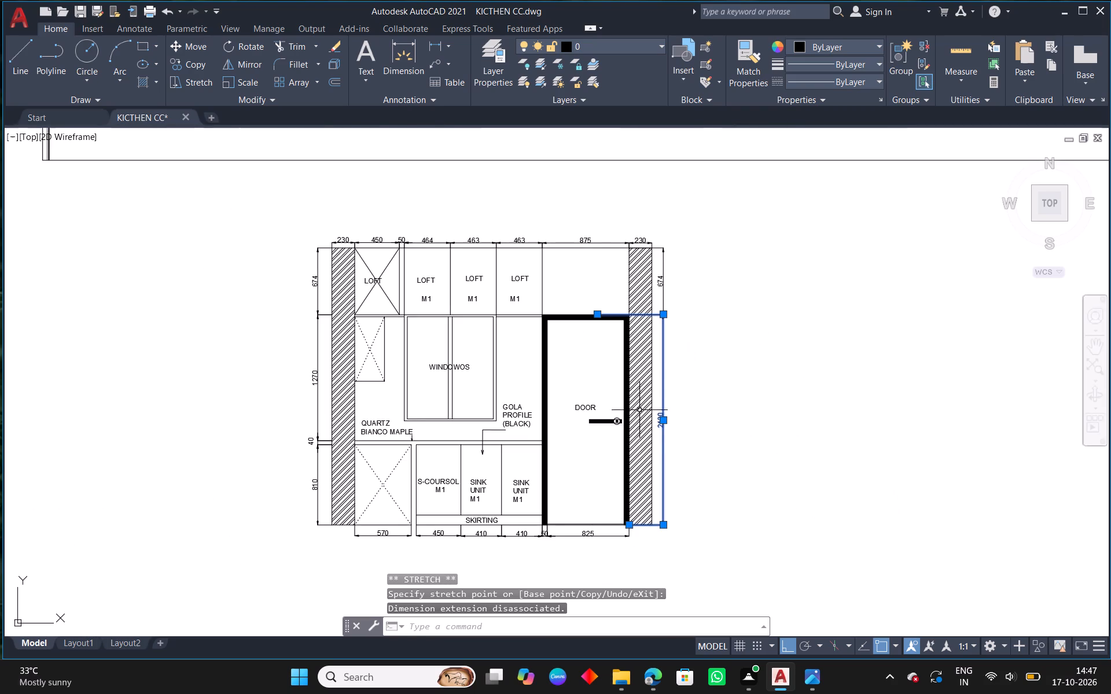
{"action": "scroll", "coordinate": [638, 307], "scroll_direction": "up", "scroll_amount": 2}
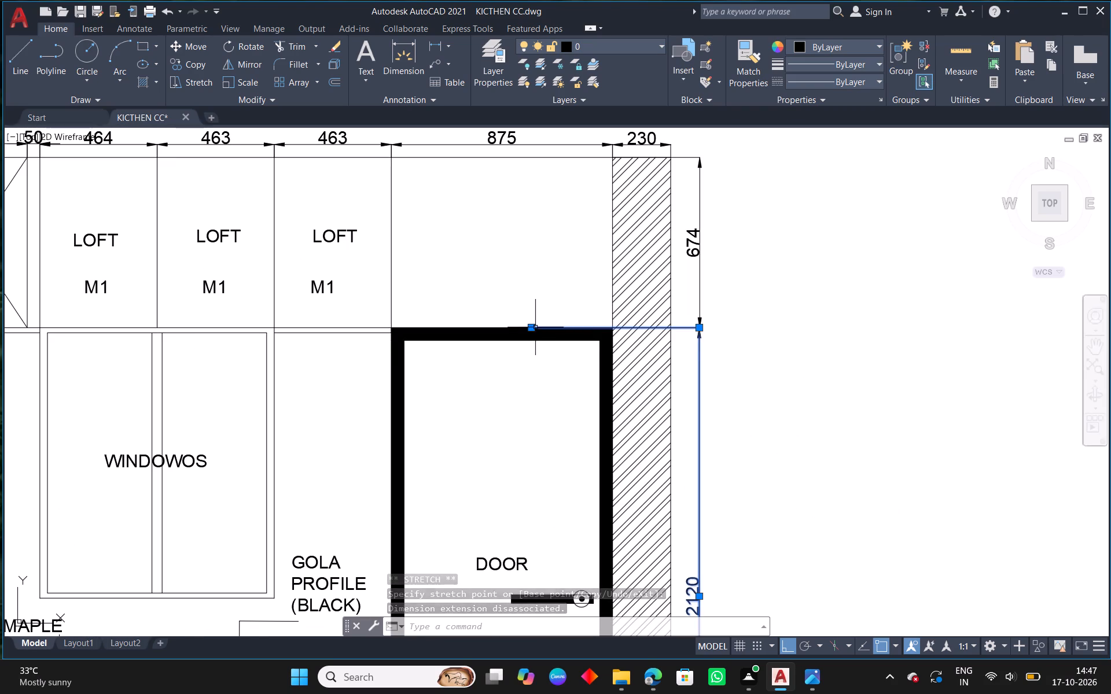
{"action": "left_click", "coordinate": [532, 328]}
{"action": "left_click", "coordinate": [611, 328]}
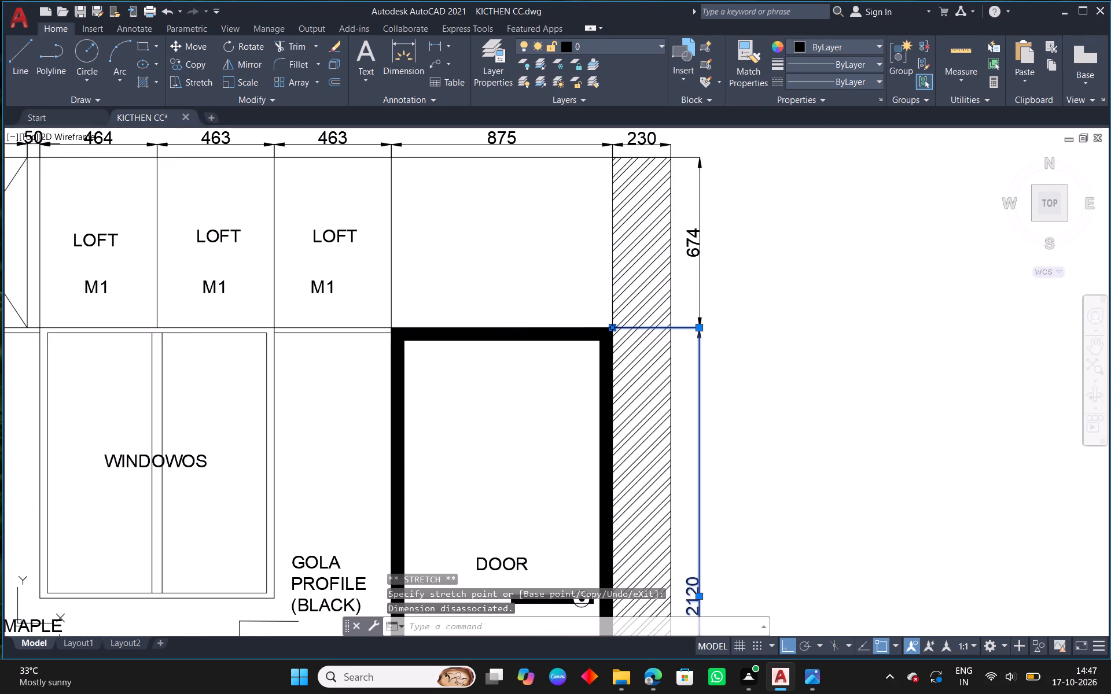
{"action": "scroll", "coordinate": [769, 424], "scroll_direction": "down", "scroll_amount": 3}
{"action": "key", "text": "Escape"}
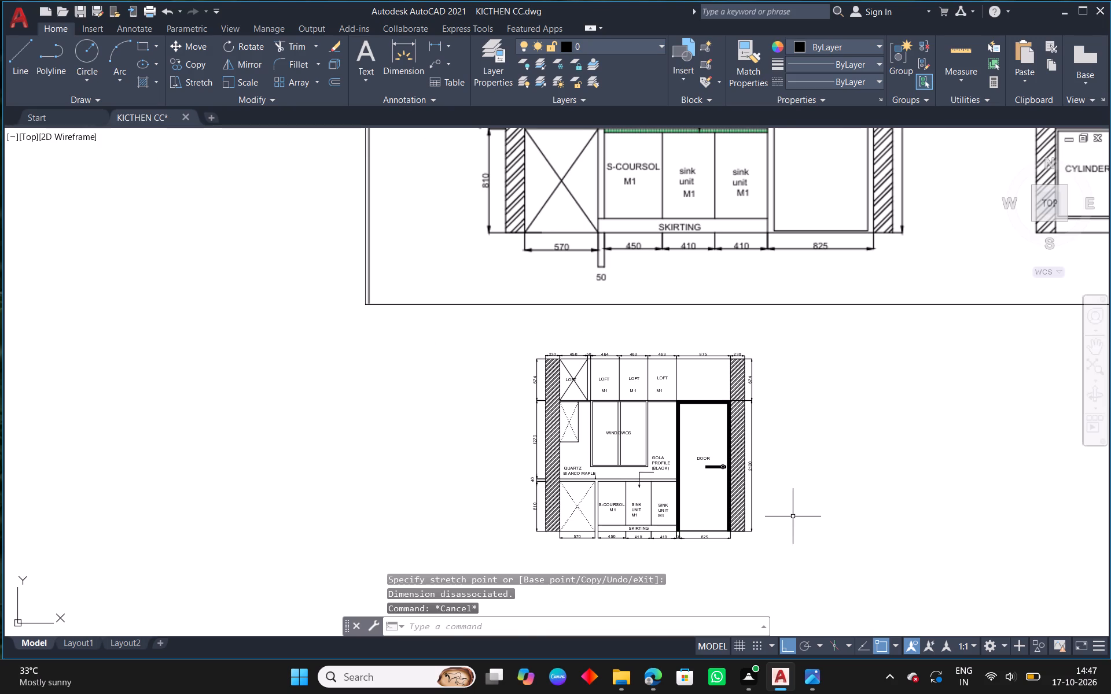
Select the whole redrawn elevation and save the drawing.
{"action": "left_click", "coordinate": [796, 568]}
{"action": "left_click", "coordinate": [476, 335]}
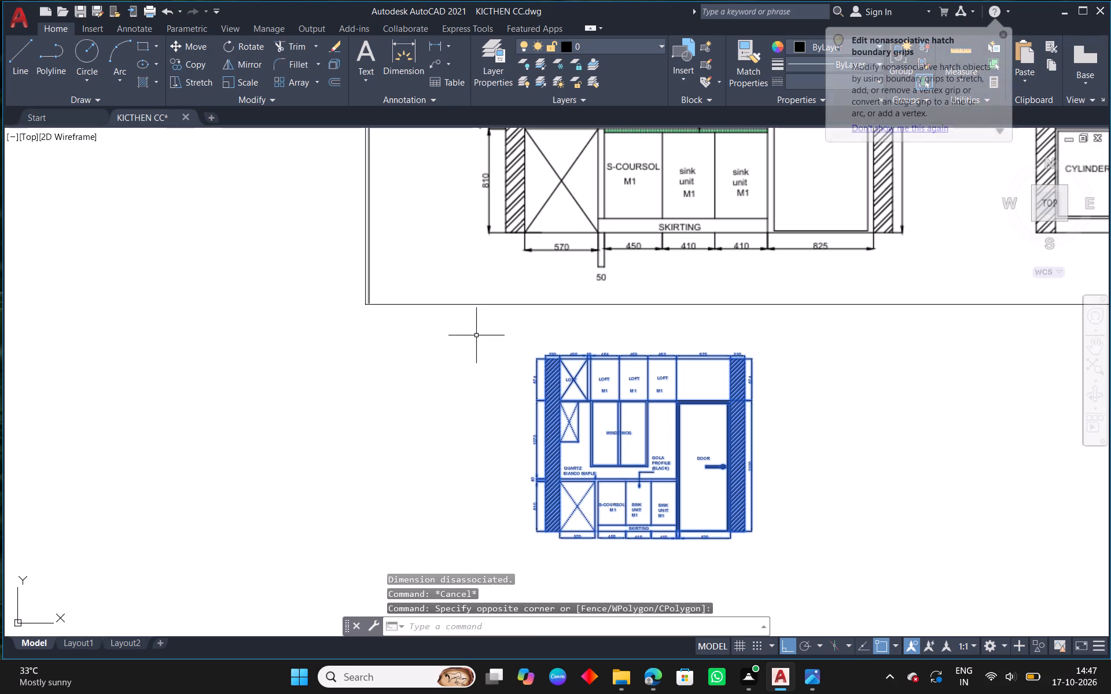
{"action": "key", "text": "ctrl+s"}
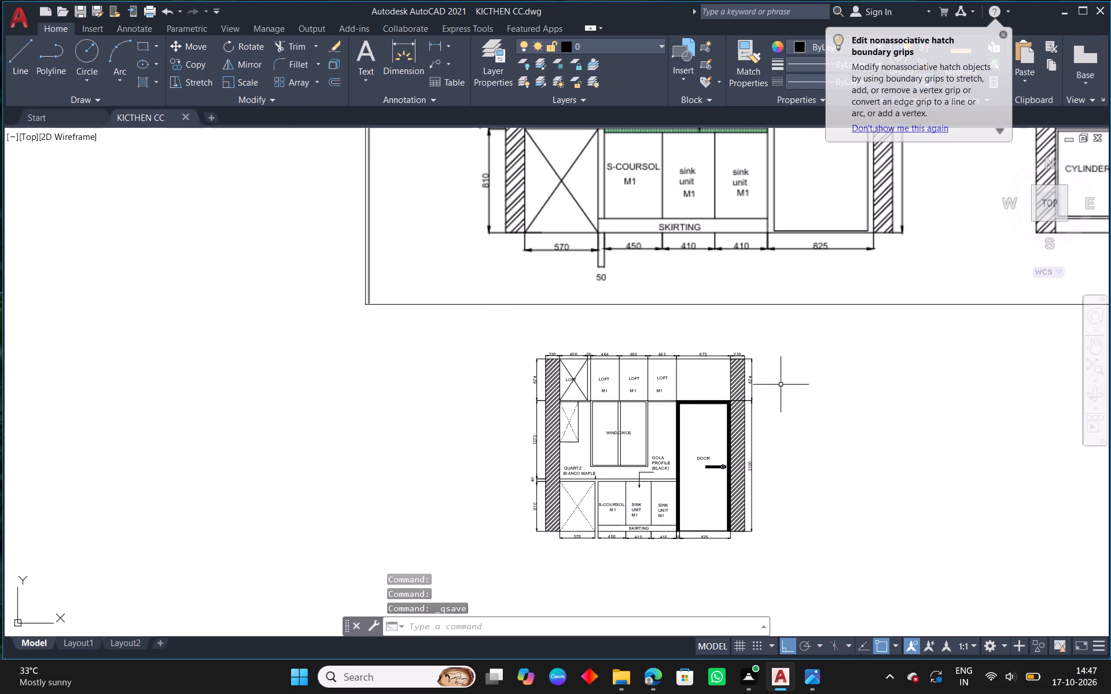
Fill the outer frame of the window in the redrawn elevation with a SOLID hatch.
{"action": "scroll", "coordinate": [760, 431], "scroll_direction": "down", "scroll_amount": 1}
{"action": "middle_click_drag", "start_coordinate": [845, 404], "coordinate": [720, 527]}
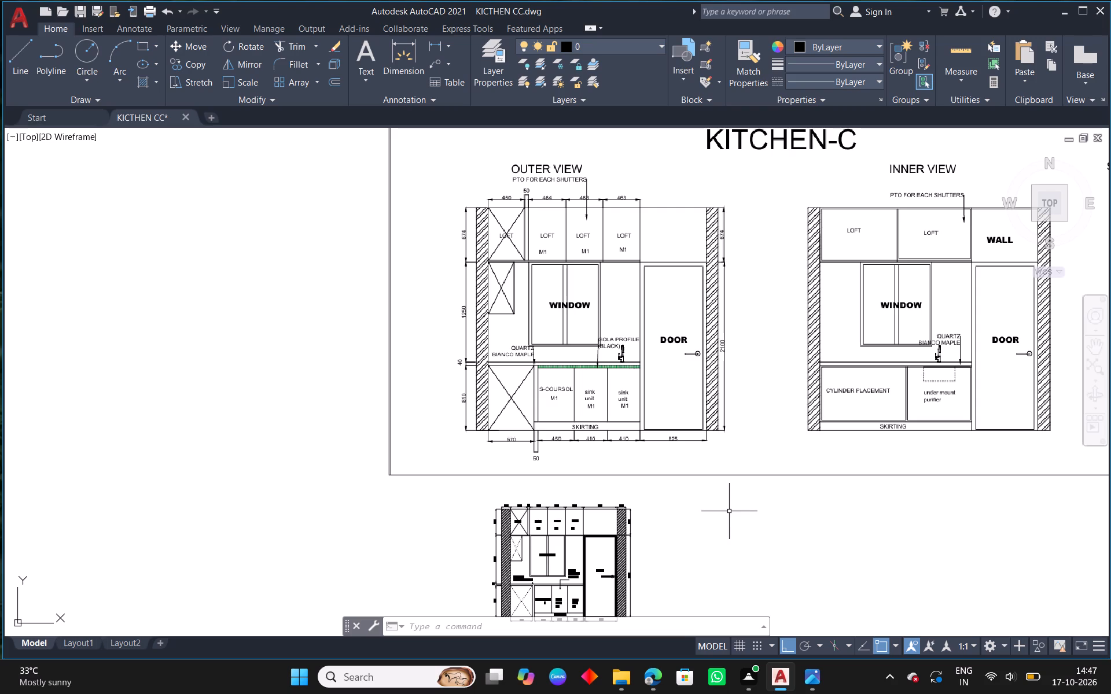
{"action": "middle_click_drag", "start_coordinate": [681, 479], "coordinate": [673, 293]}
{"action": "scroll", "coordinate": [470, 348], "scroll_direction": "up", "scroll_amount": 3}
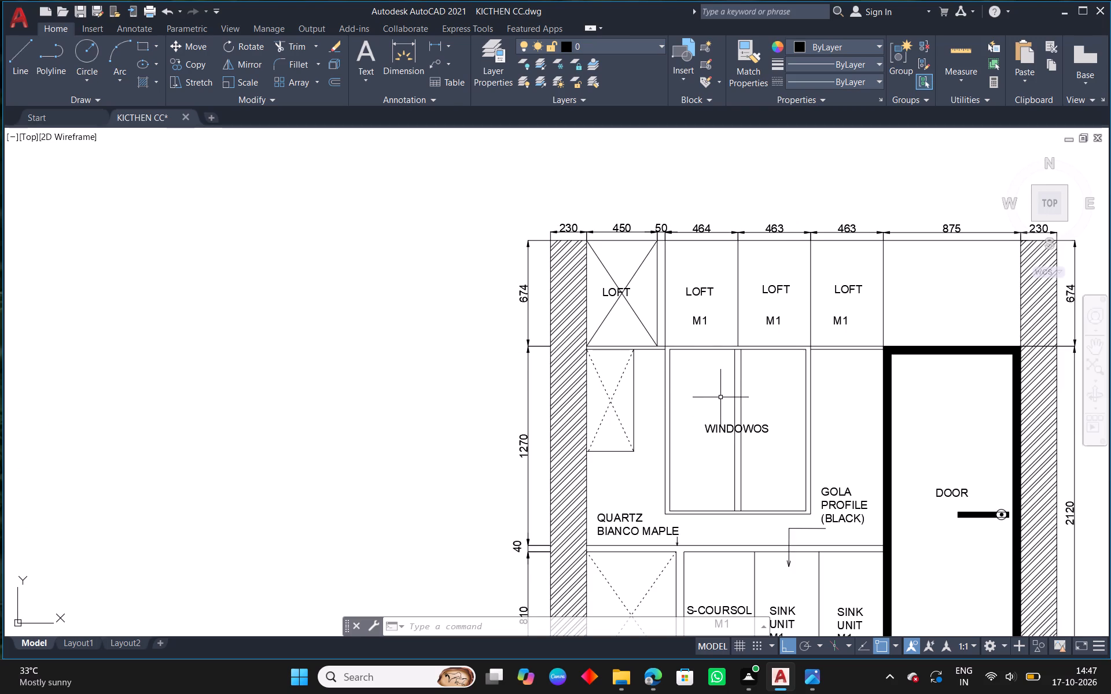
{"action": "right_click", "coordinate": [299, 272]}
{"action": "left_click", "coordinate": [352, 296]}
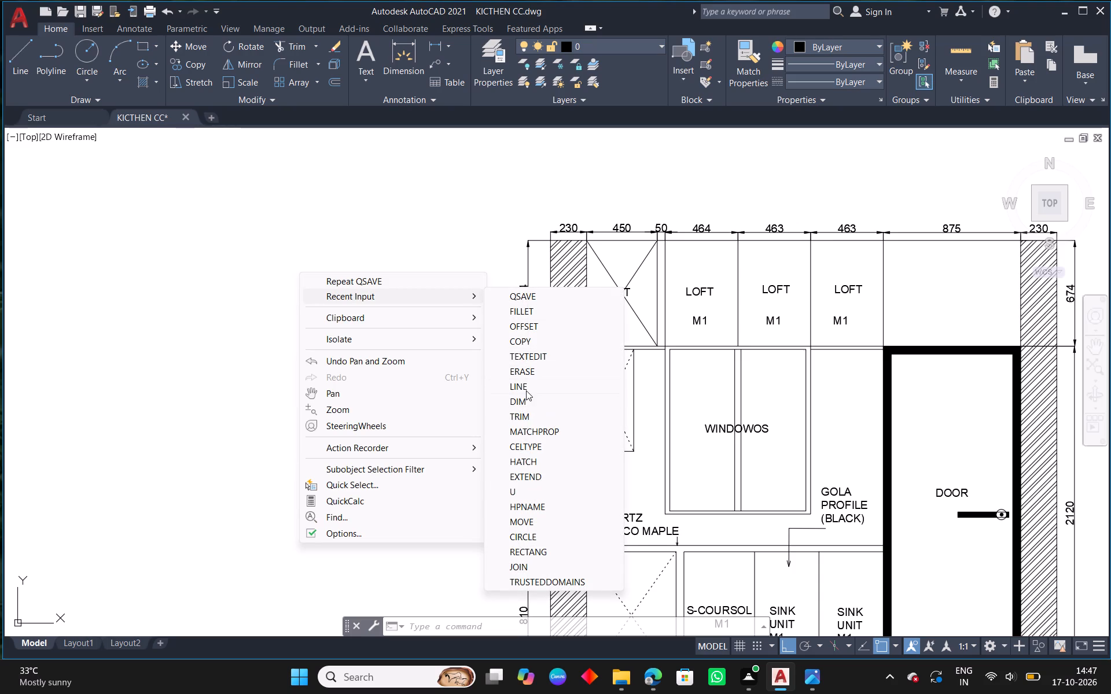
{"action": "left_click", "coordinate": [518, 459]}
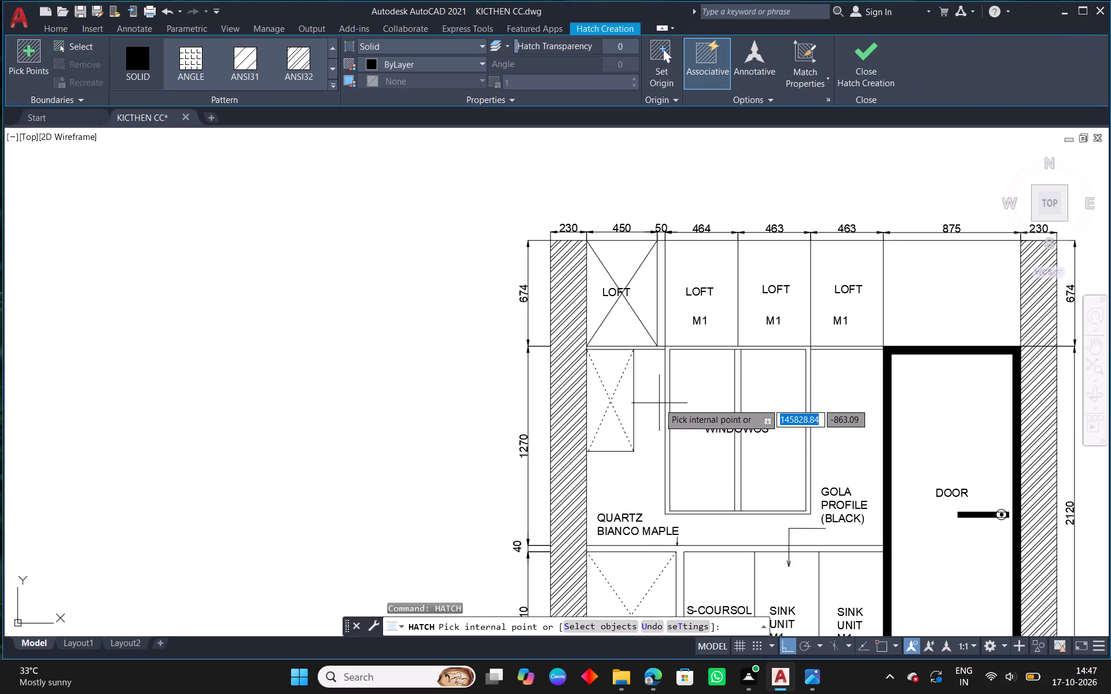
{"action": "left_click", "coordinate": [668, 397]}
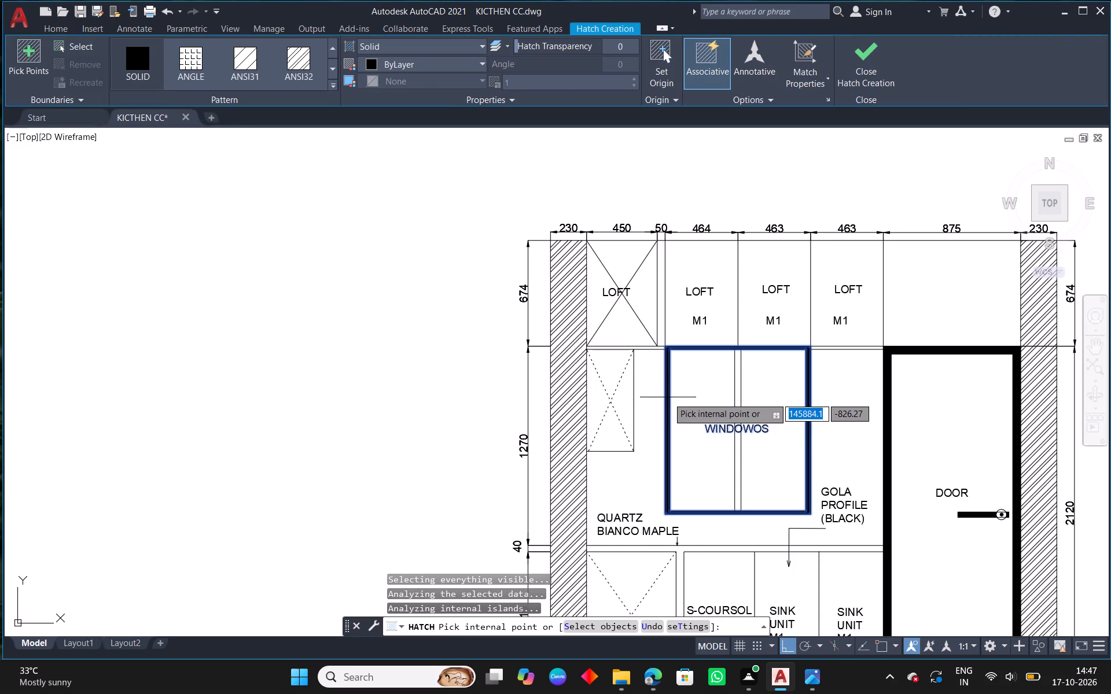
{"action": "left_click", "coordinate": [737, 416]}
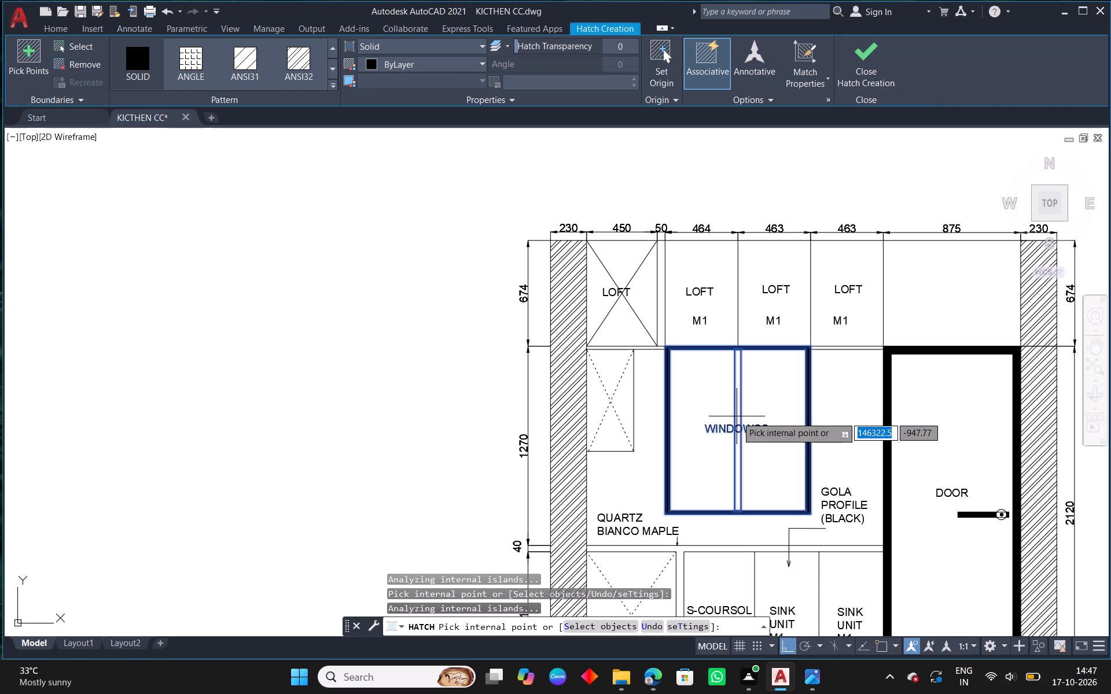
{"action": "left_click", "coordinate": [739, 412]}
{"action": "right_click", "coordinate": [739, 412]}
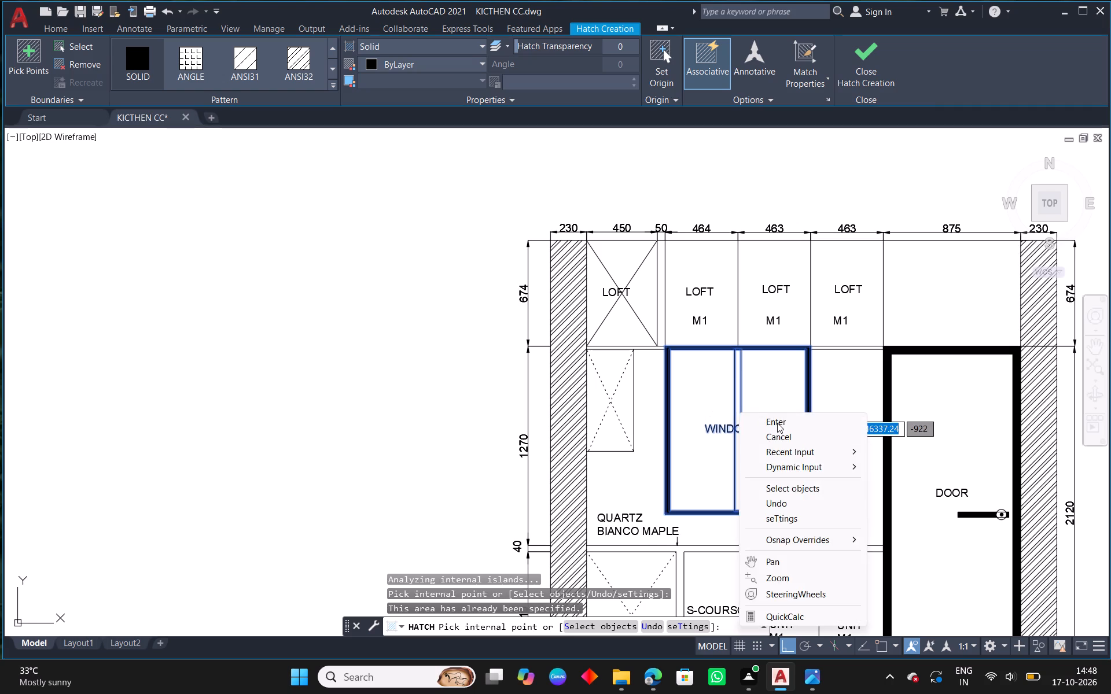
{"action": "left_click", "coordinate": [777, 423]}
Fill the window's central mullion with a SOLID hatch.
{"action": "scroll", "coordinate": [761, 425], "scroll_direction": "up", "scroll_amount": 2}
{"action": "right_click", "coordinate": [745, 367]}
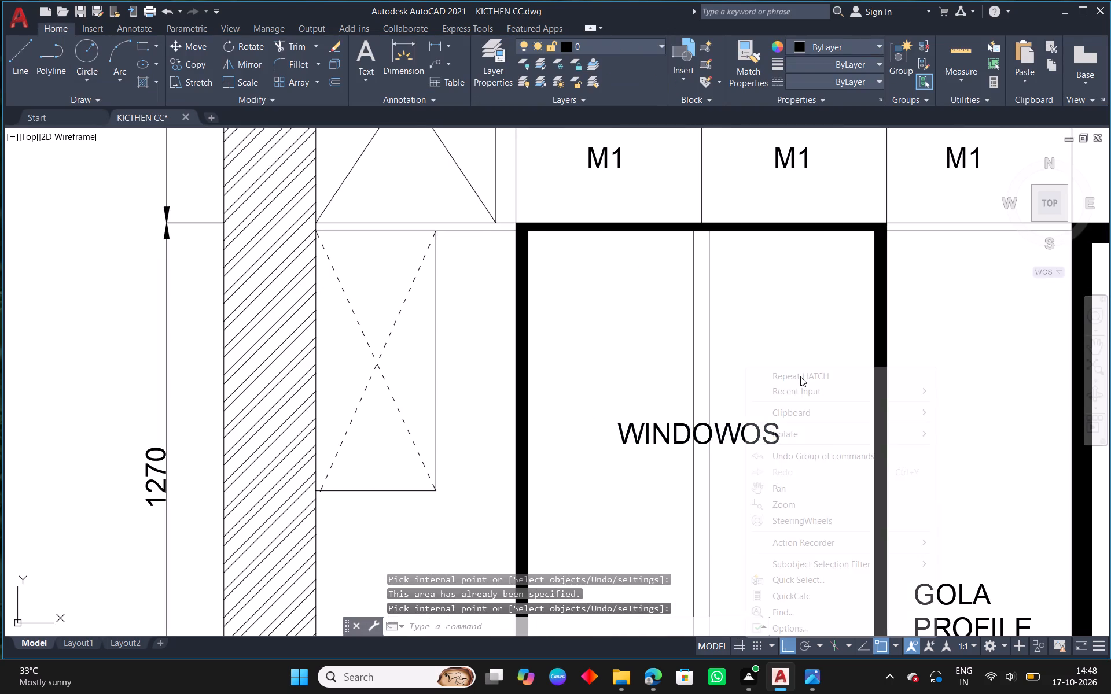
{"action": "left_click", "coordinate": [800, 376]}
{"action": "left_click", "coordinate": [706, 383]}
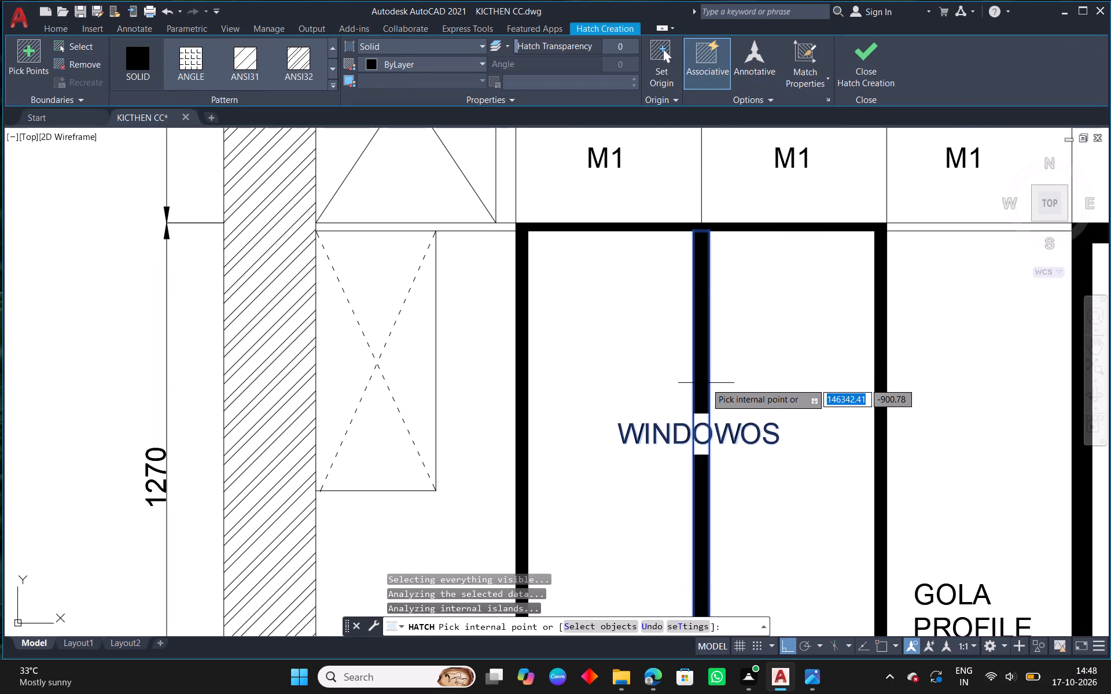
Solid-hatch the 50-wide strip beside the crossed loft and the thin strips beneath that loft and the 463 loft next to the 875 bay.
{"action": "scroll", "coordinate": [723, 392], "scroll_direction": "down", "scroll_amount": 2}
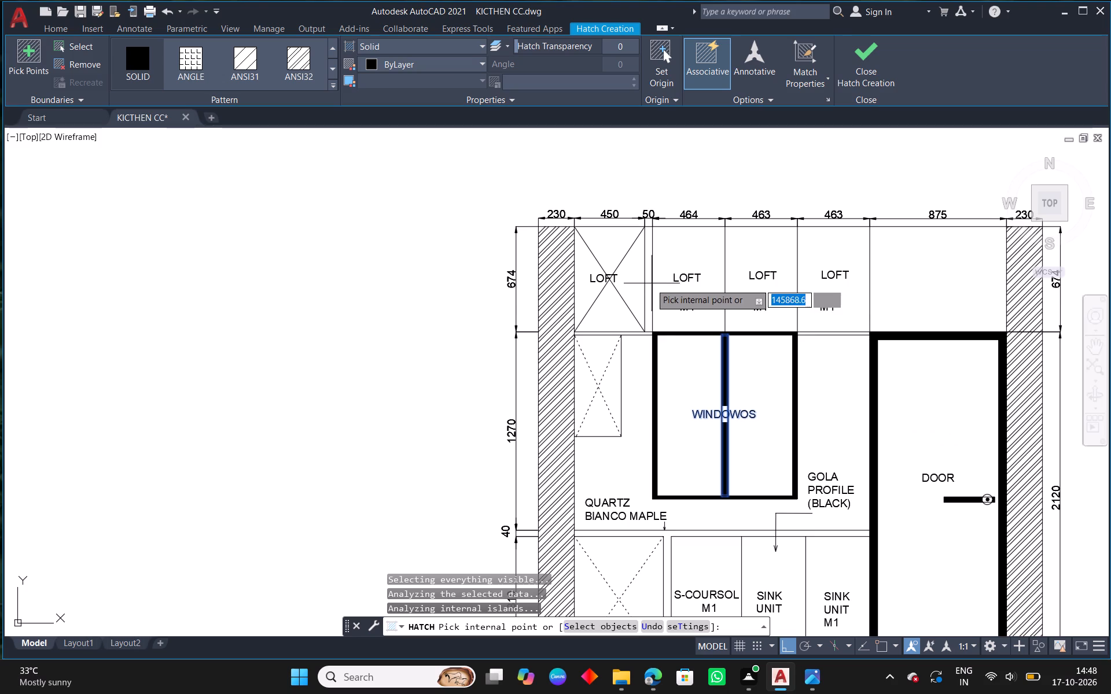
{"action": "left_click", "coordinate": [649, 282]}
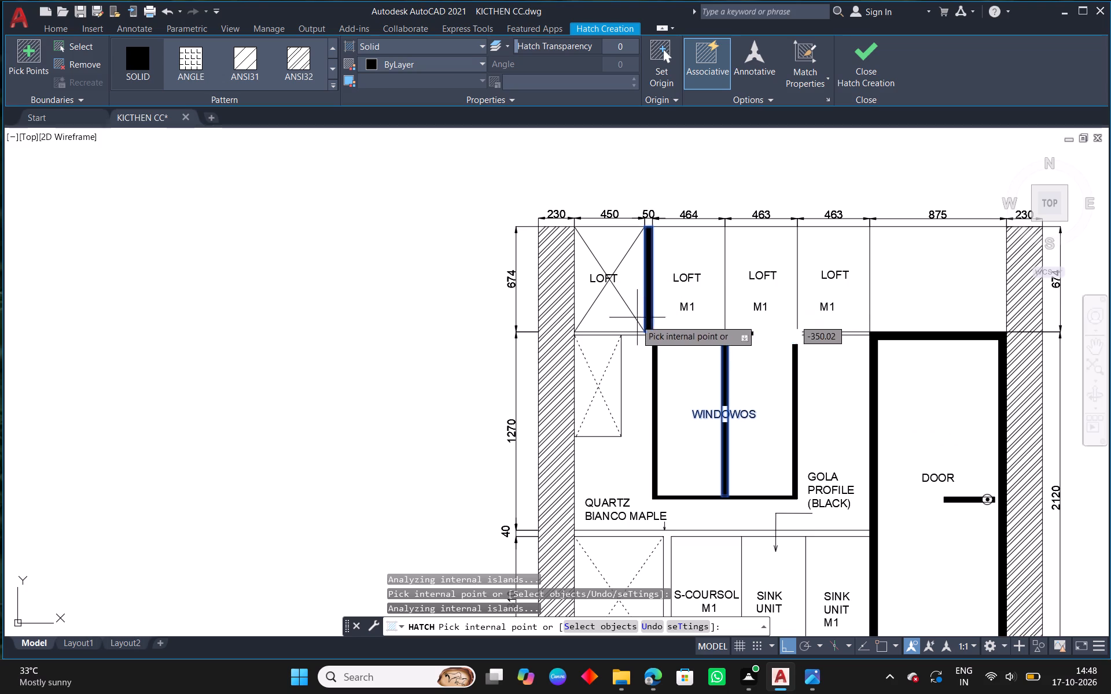
{"action": "scroll", "coordinate": [637, 332], "scroll_direction": "up", "scroll_amount": 2}
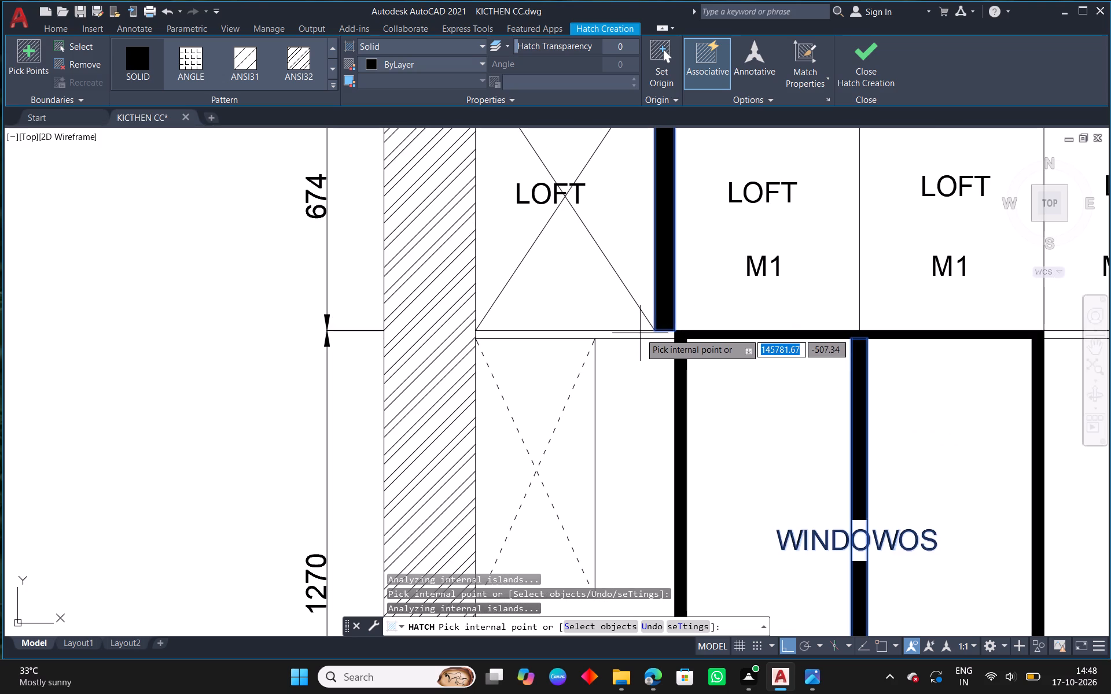
{"action": "left_click", "coordinate": [640, 333]}
{"action": "scroll", "coordinate": [701, 342], "scroll_direction": "down", "scroll_amount": 2}
{"action": "middle_click_drag", "start_coordinate": [741, 367], "coordinate": [739, 366]}
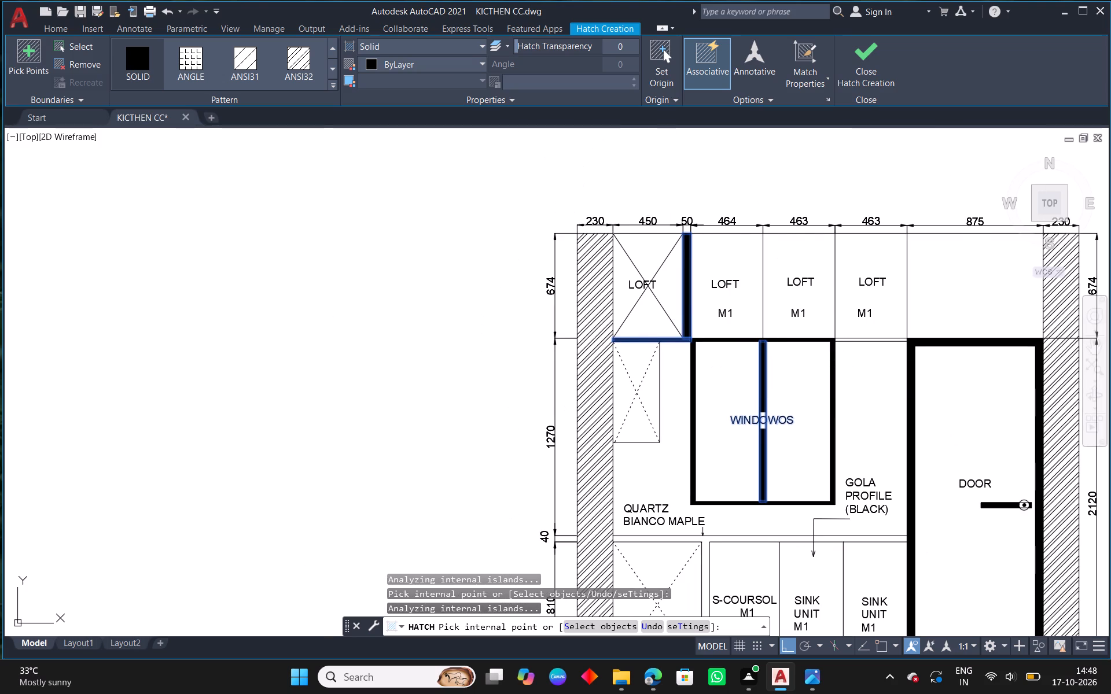
{"action": "middle_click_drag", "start_coordinate": [739, 366], "coordinate": [541, 278]}
{"action": "scroll", "coordinate": [702, 249], "scroll_direction": "up", "scroll_amount": 2}
{"action": "left_click", "coordinate": [686, 255]}
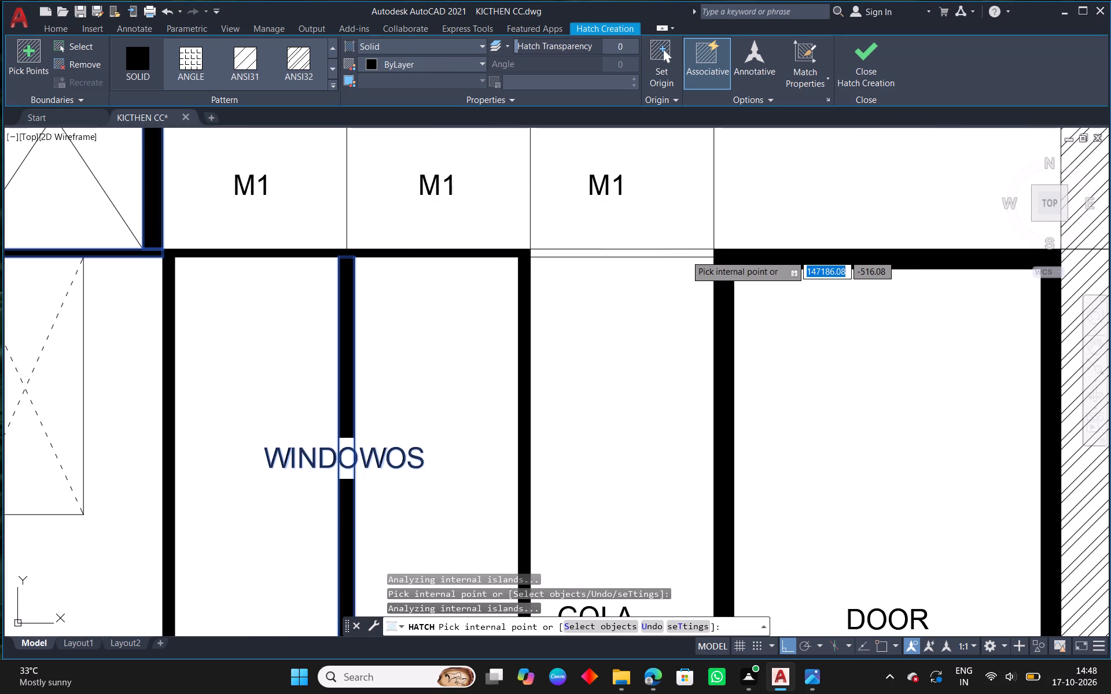
Solid-hatch the 40-high worktop strip between the GOLA PROFILE leader and the door frame.
{"action": "scroll", "coordinate": [687, 258], "scroll_direction": "down", "scroll_amount": 3}
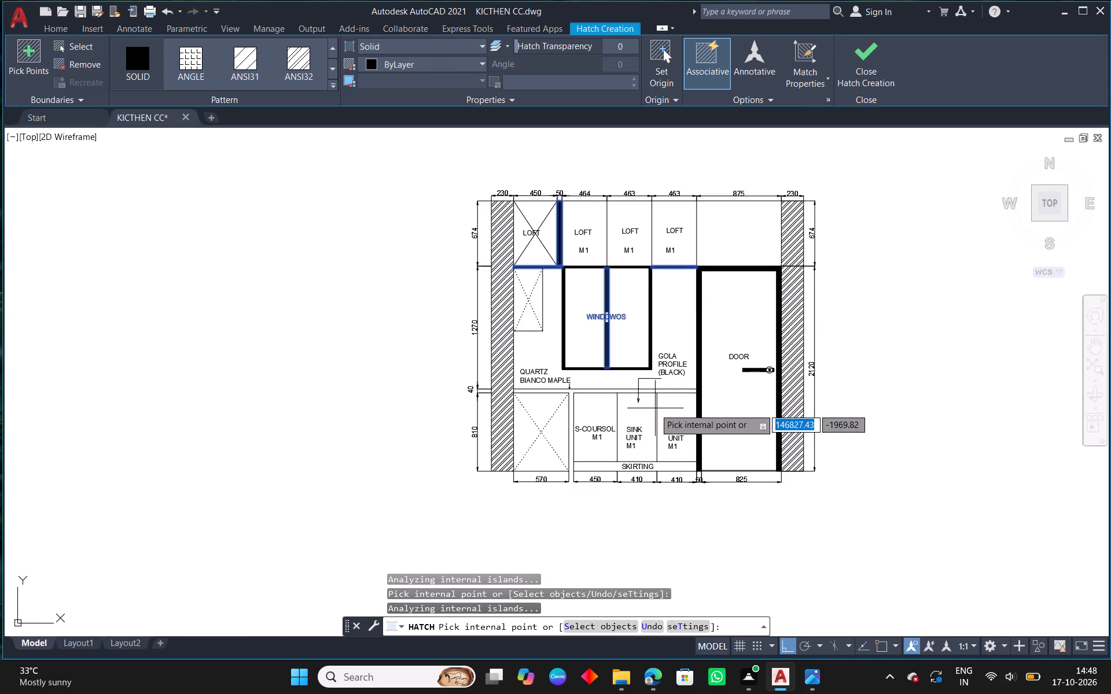
{"action": "scroll", "coordinate": [654, 393], "scroll_direction": "up", "scroll_amount": 2}
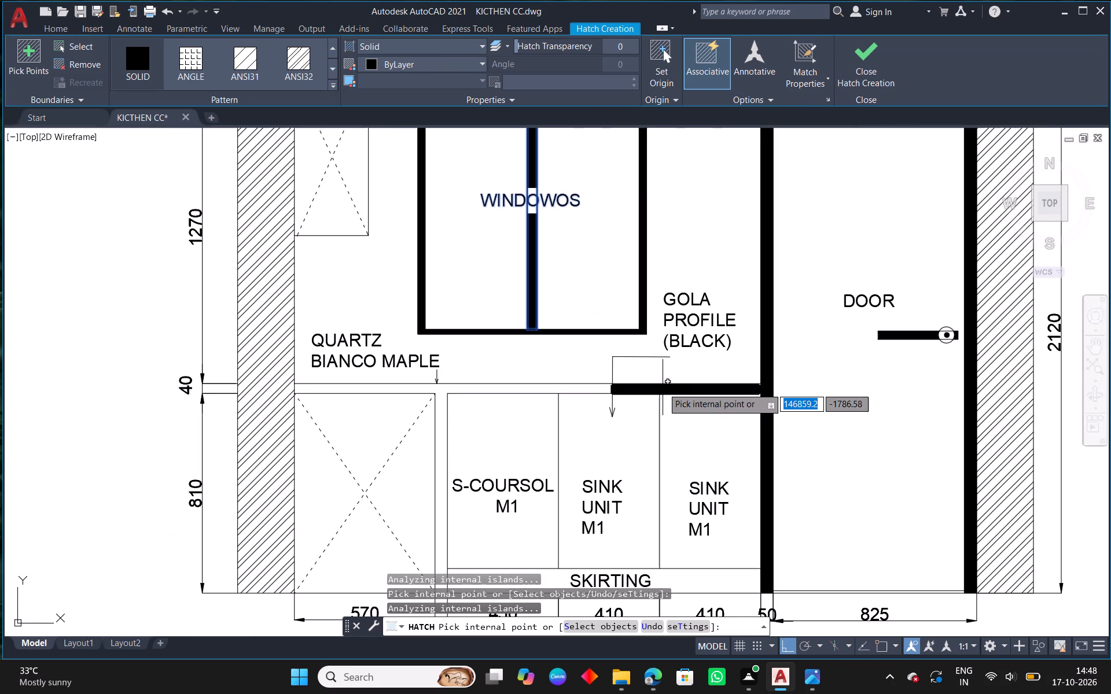
{"action": "left_click", "coordinate": [663, 387]}
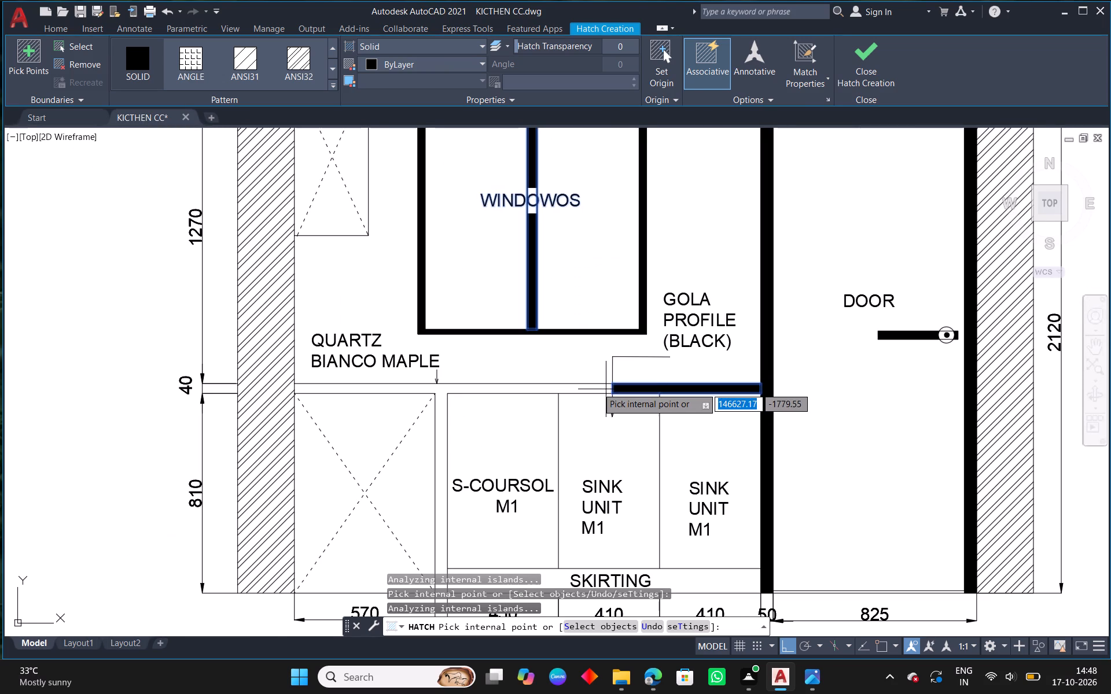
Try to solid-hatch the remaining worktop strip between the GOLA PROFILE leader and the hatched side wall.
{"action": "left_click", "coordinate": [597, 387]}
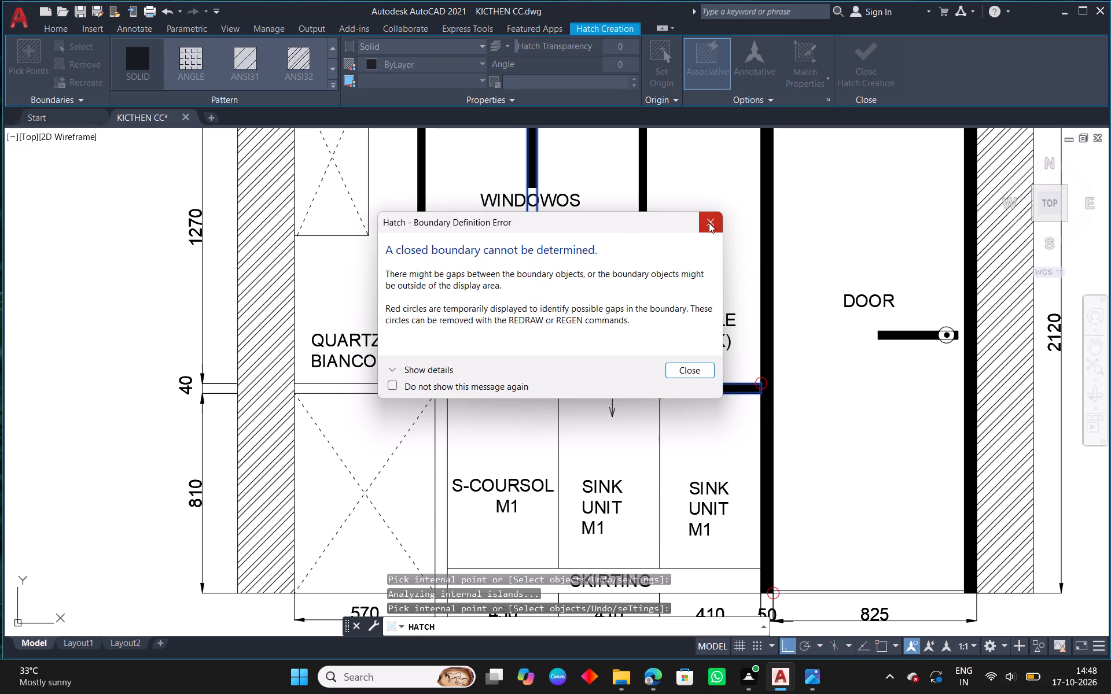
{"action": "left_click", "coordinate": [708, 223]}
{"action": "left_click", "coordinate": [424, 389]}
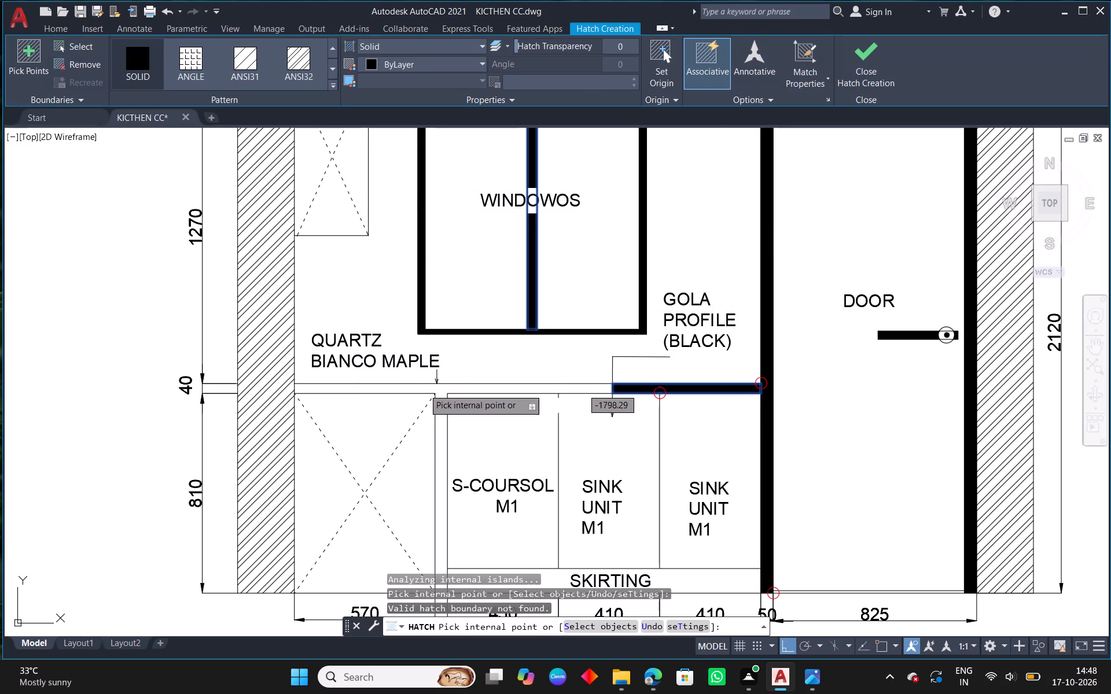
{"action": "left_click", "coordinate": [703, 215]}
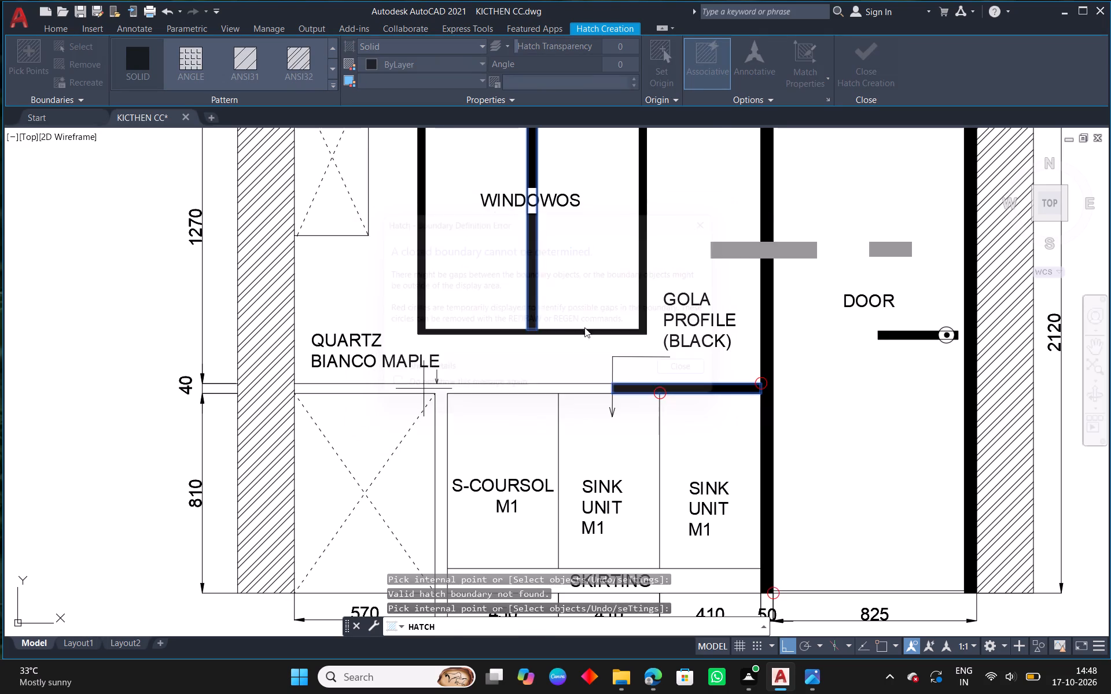
Fill the thin strip along the base of the 825-wide door opening with a SOLID hatch.
{"action": "middle_click_drag", "start_coordinate": [579, 346], "coordinate": [591, 173]}
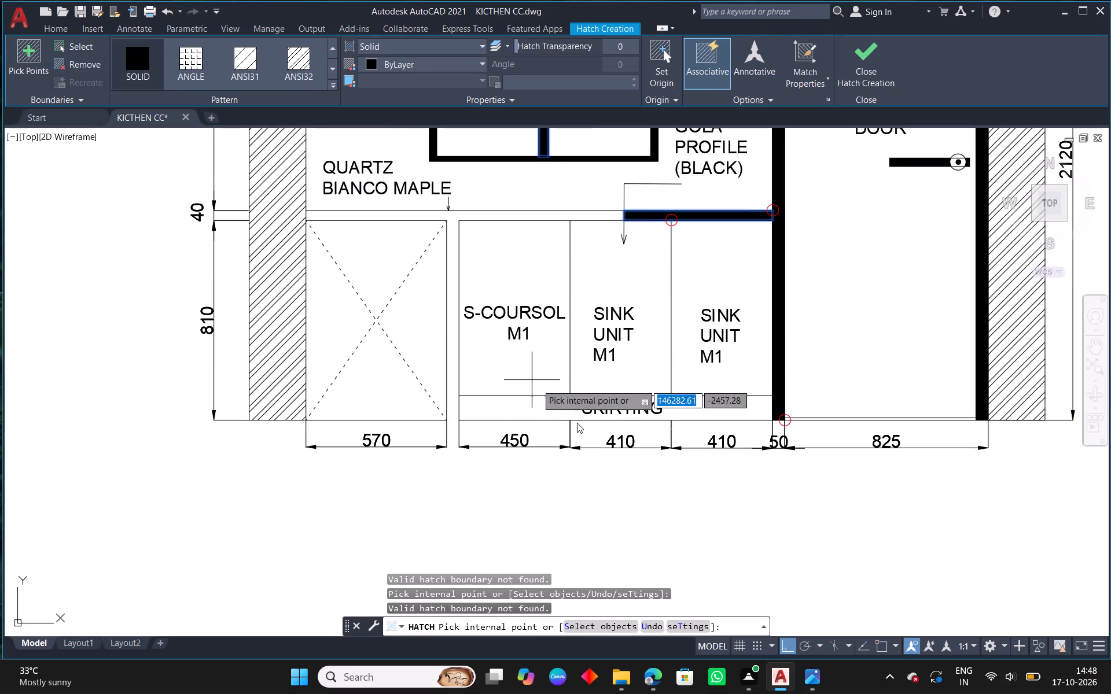
{"action": "scroll", "coordinate": [819, 421], "scroll_direction": "up", "scroll_amount": 6}
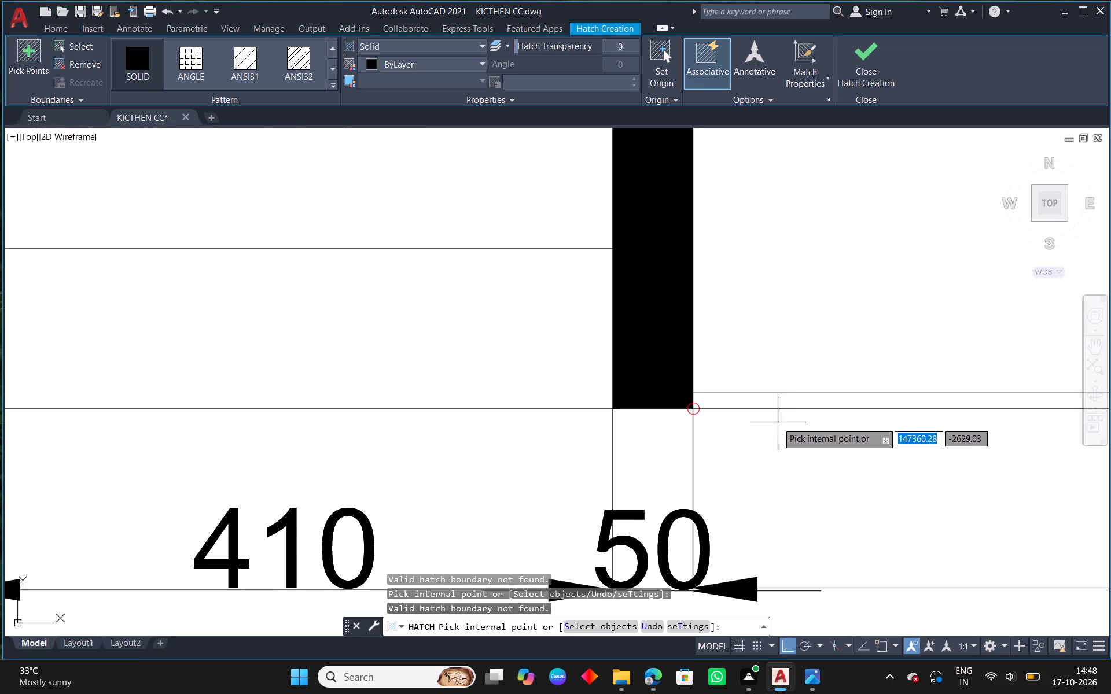
{"action": "left_click", "coordinate": [733, 401]}
{"action": "right_click", "coordinate": [733, 401]}
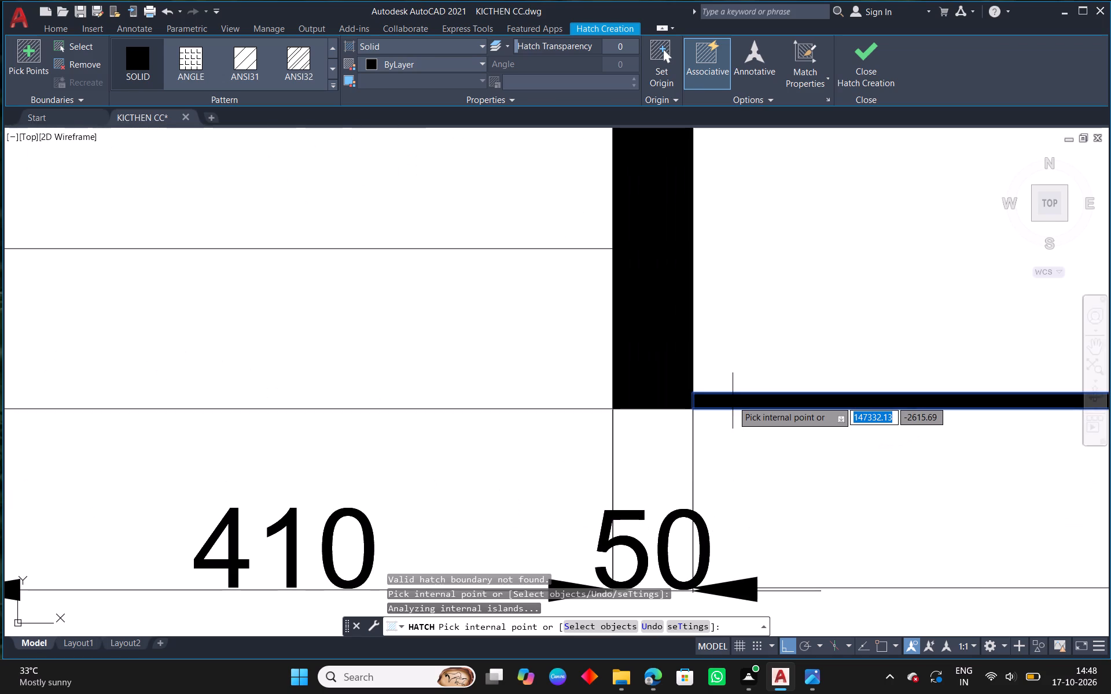
{"action": "left_click", "coordinate": [764, 412]}
{"action": "scroll", "coordinate": [794, 416], "scroll_direction": "down", "scroll_amount": 4}
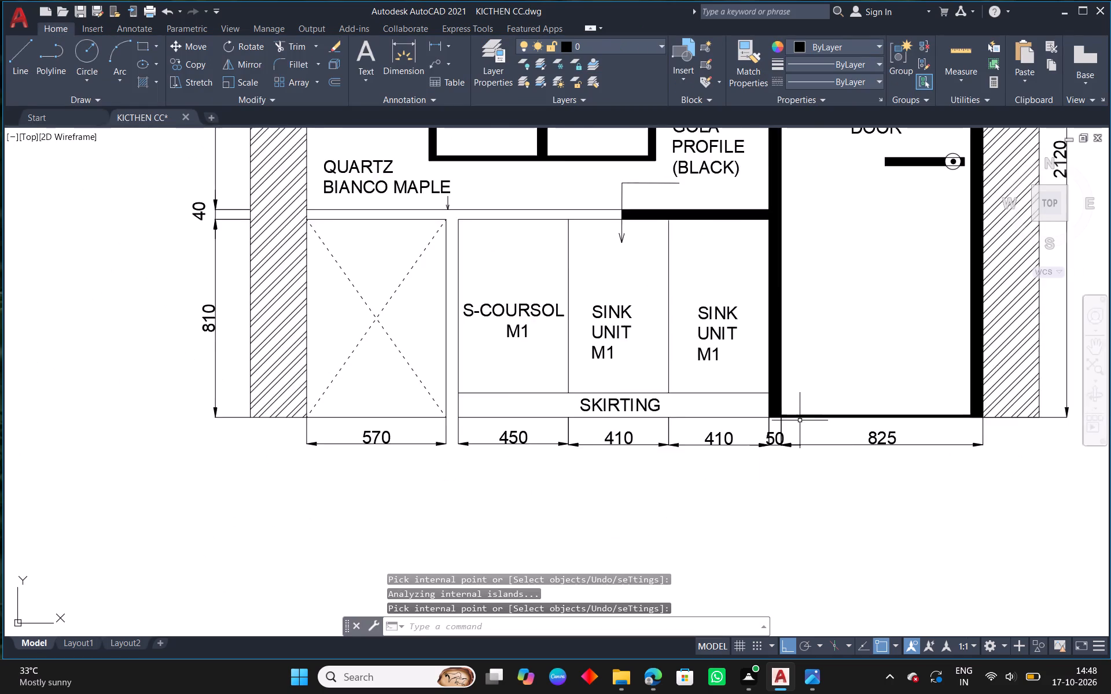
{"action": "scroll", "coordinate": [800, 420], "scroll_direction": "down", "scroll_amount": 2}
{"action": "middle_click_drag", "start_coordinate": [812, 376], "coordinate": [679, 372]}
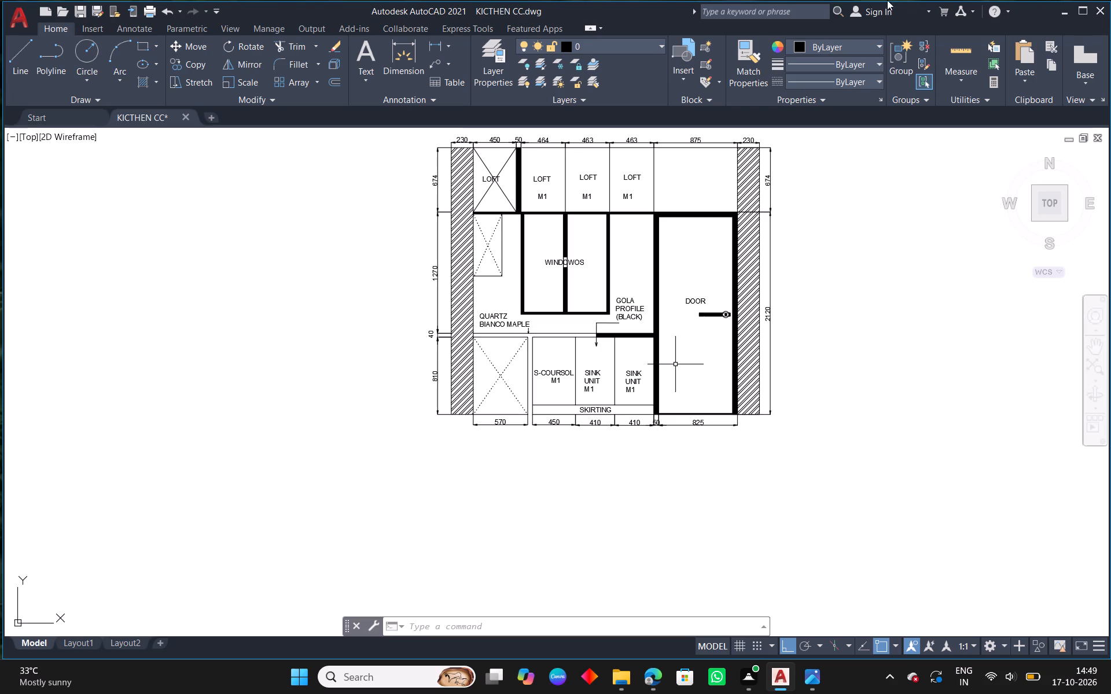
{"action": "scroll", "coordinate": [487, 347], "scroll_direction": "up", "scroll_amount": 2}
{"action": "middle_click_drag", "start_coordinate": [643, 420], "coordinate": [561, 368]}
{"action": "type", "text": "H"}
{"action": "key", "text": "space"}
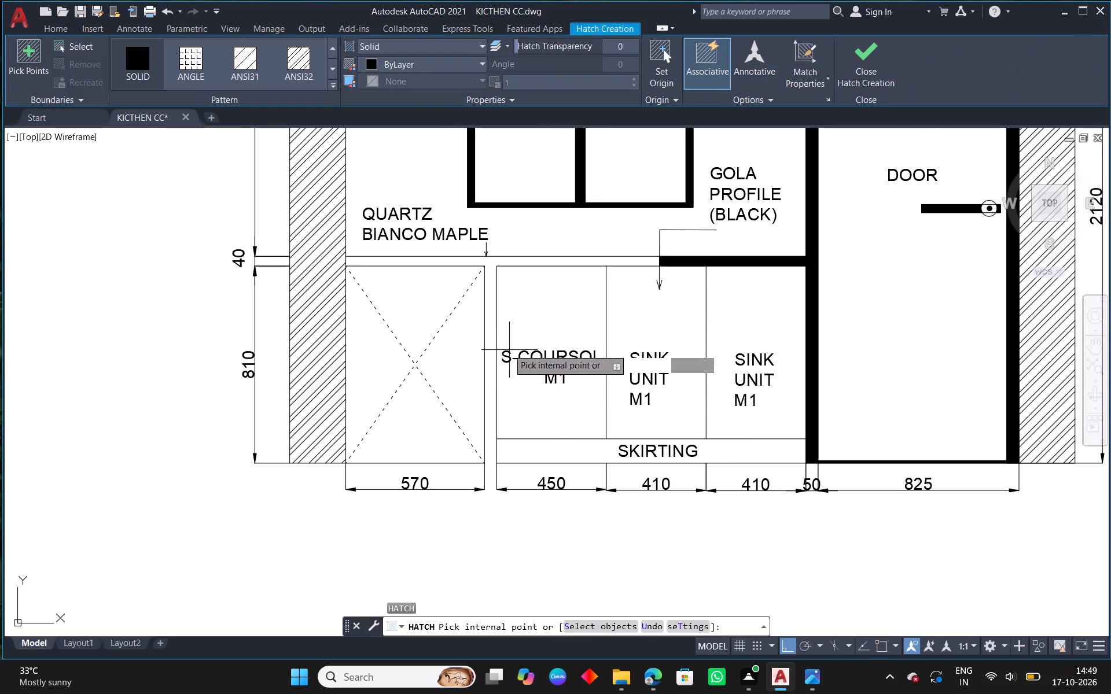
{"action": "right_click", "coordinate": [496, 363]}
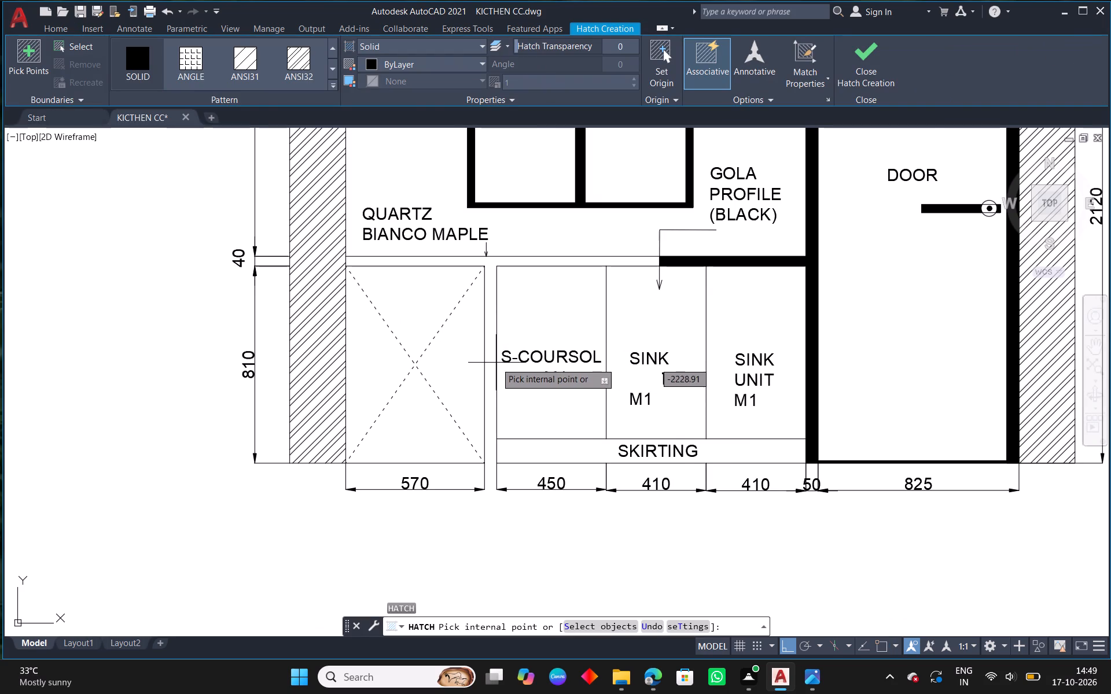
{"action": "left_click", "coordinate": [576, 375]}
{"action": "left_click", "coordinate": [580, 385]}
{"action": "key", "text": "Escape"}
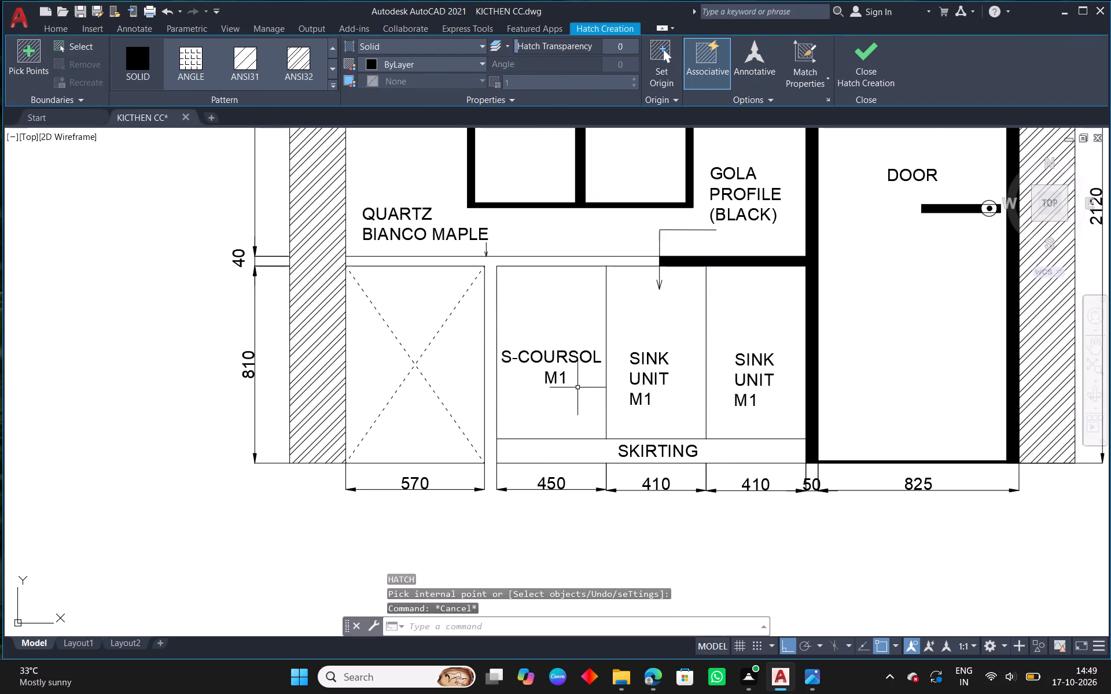
Draw a line closing the bottom of the gap between the dashed-cross 570 unit and the S-COURSOL unit.
{"action": "type", "text": "L"}
{"action": "key", "text": "space"}
{"action": "scroll", "coordinate": [495, 462], "scroll_direction": "up", "scroll_amount": 1}
{"action": "left_click", "coordinate": [495, 464]}
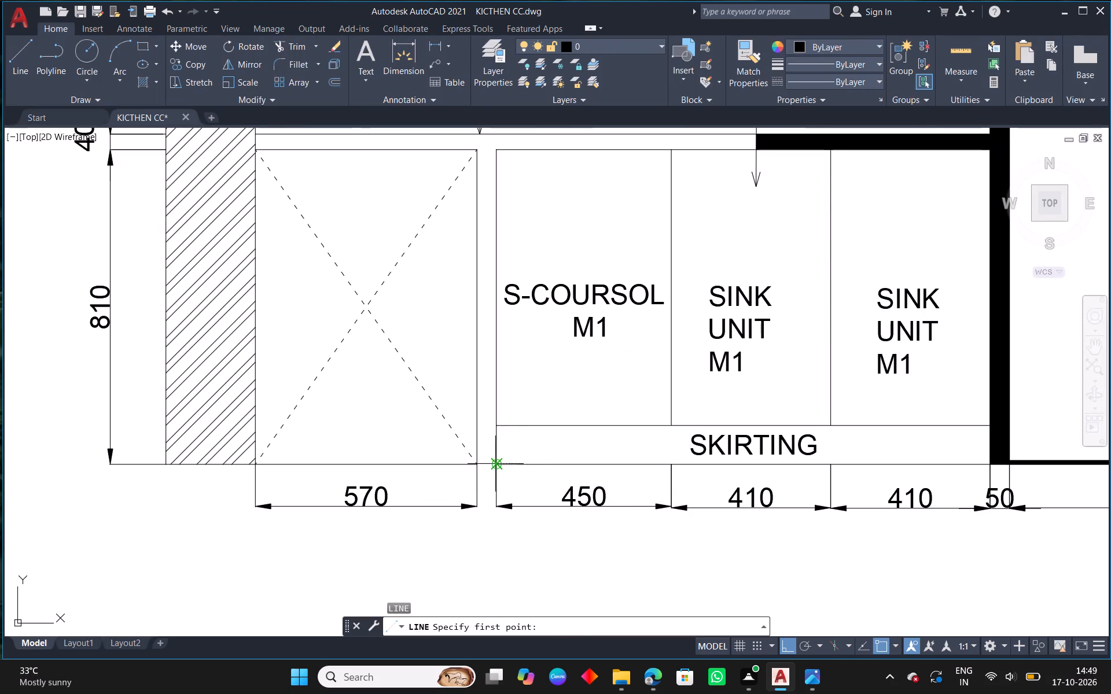
{"action": "left_click", "coordinate": [478, 462]}
{"action": "right_click", "coordinate": [478, 462]}
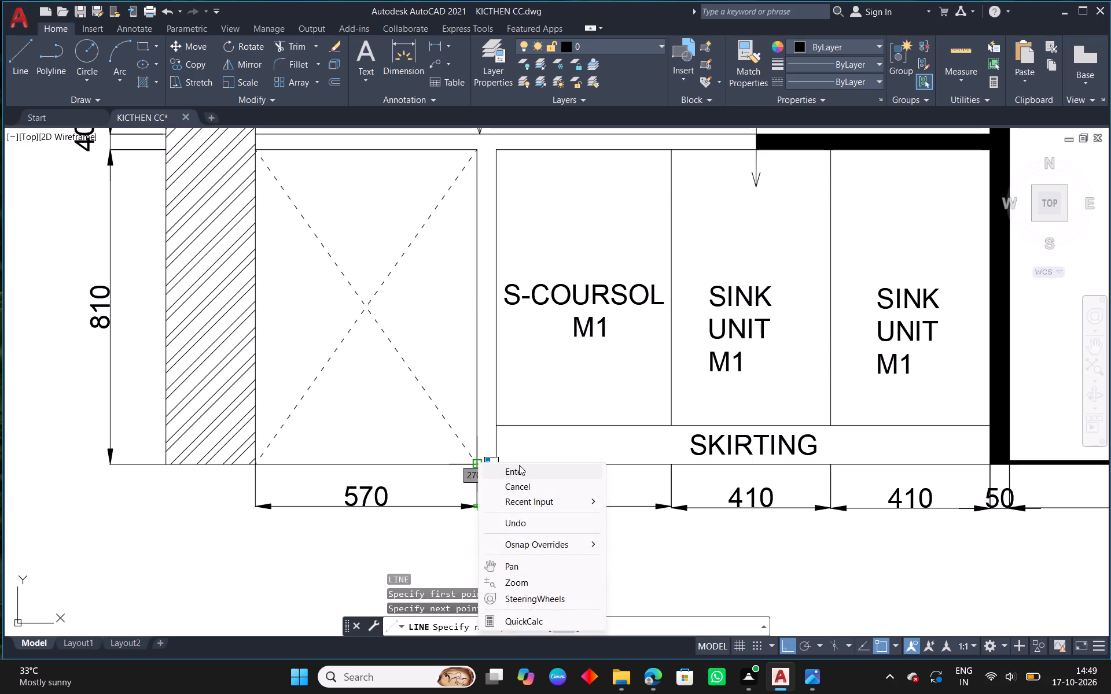
{"action": "left_click", "coordinate": [519, 465]}
Solid-hatch the vertical strip between the 570 unit and the S-COURSOL unit together with the adjoining rest of the worktop strip.
{"action": "key", "text": "h"}
{"action": "key", "text": "space"}
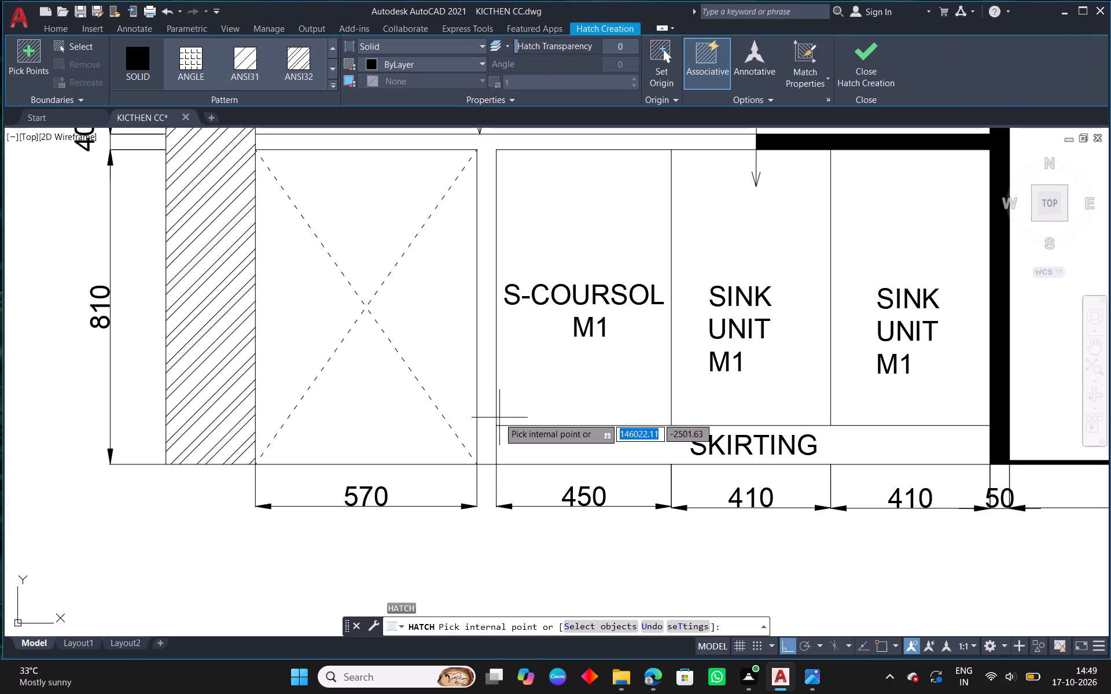
{"action": "left_click", "coordinate": [492, 416]}
{"action": "right_click", "coordinate": [494, 418]}
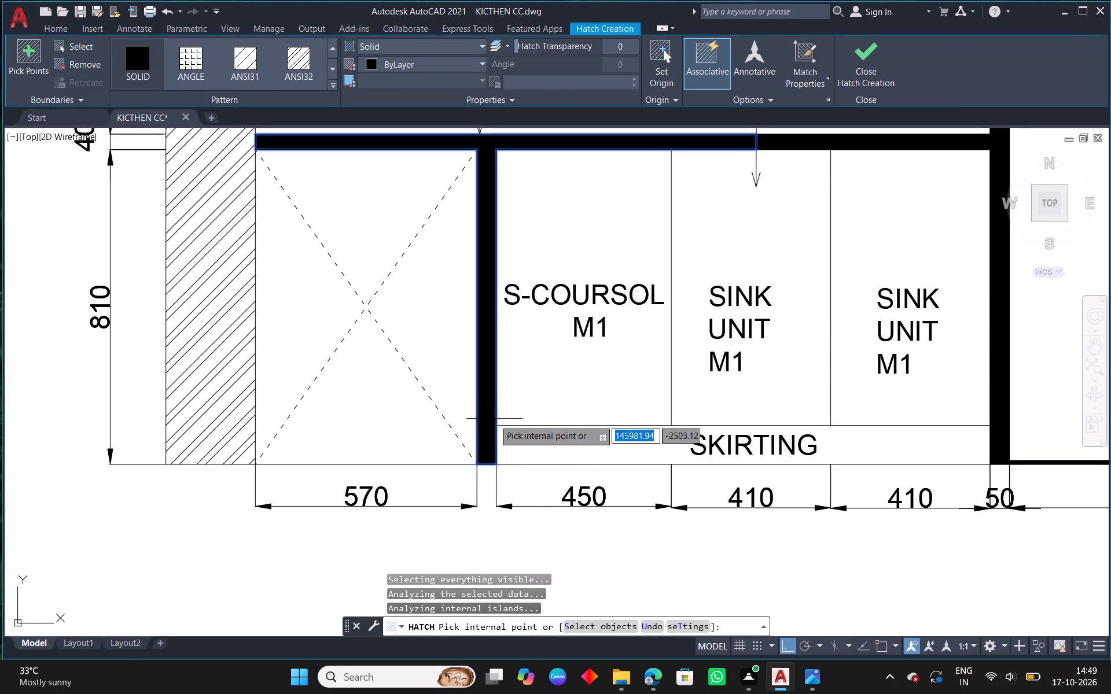
{"action": "left_click", "coordinate": [602, 434]}
Examine the redrawn outer-view elevation alongside the reference views on the KITCHEN-C sheet and the separate side-view redraw.
{"action": "scroll", "coordinate": [519, 442], "scroll_direction": "down", "scroll_amount": 2}
{"action": "middle_click_drag", "start_coordinate": [751, 402], "coordinate": [630, 476]}
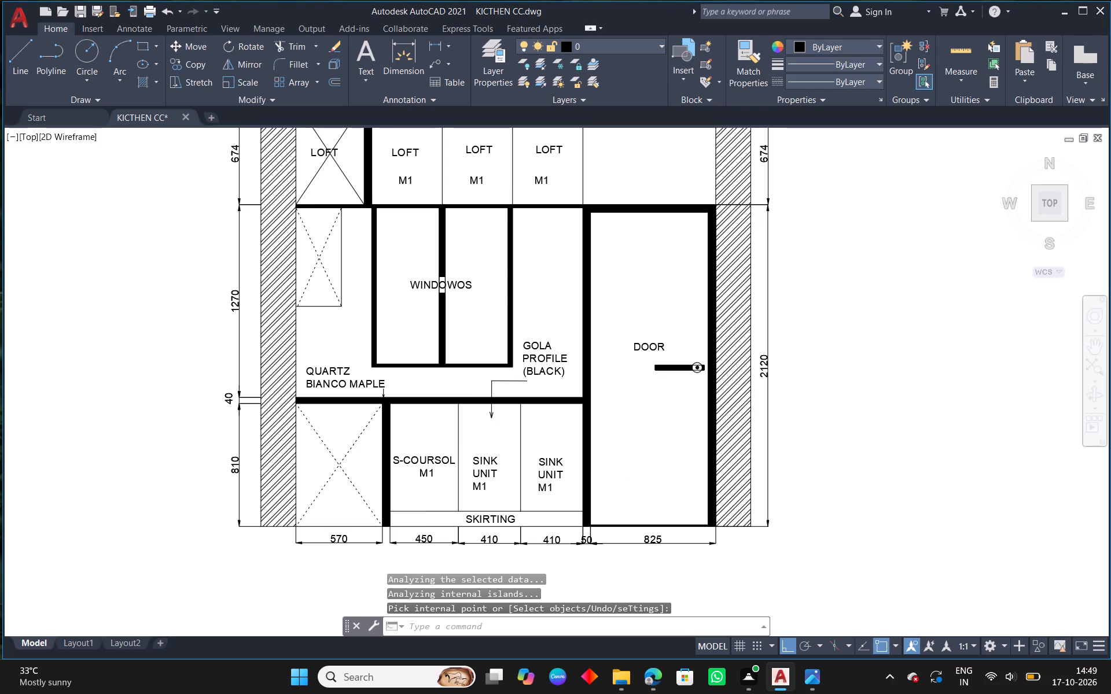
{"action": "scroll", "coordinate": [633, 478], "scroll_direction": "down", "scroll_amount": 1}
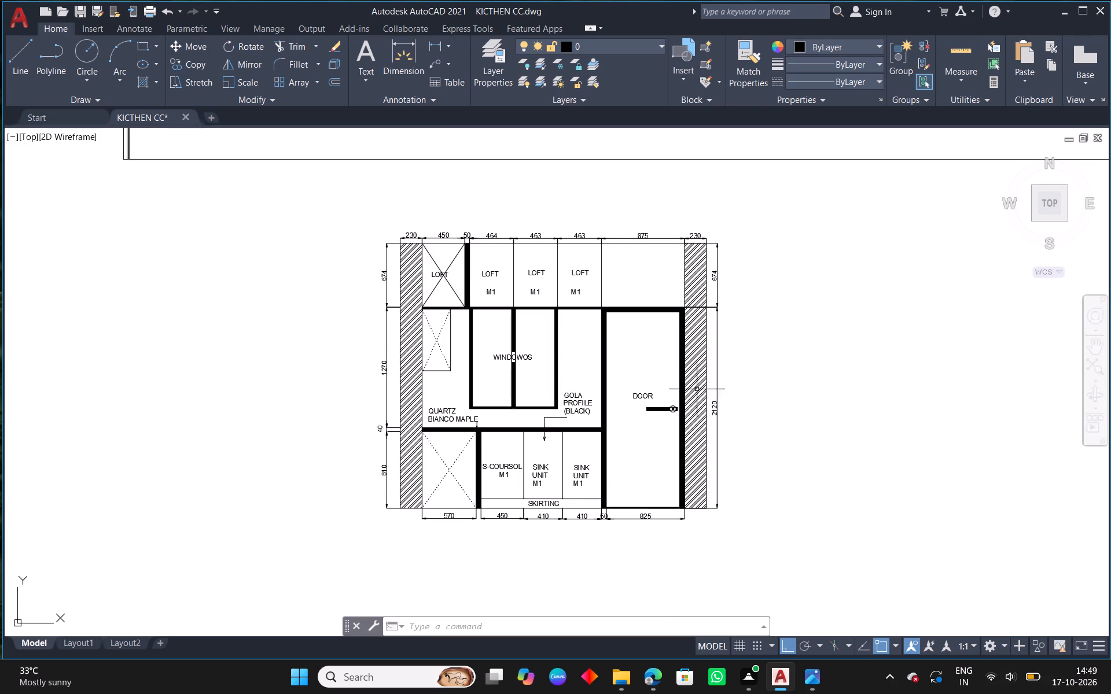
{"action": "scroll", "coordinate": [570, 433], "scroll_direction": "down", "scroll_amount": 3}
{"action": "middle_click_drag", "start_coordinate": [806, 411], "coordinate": [431, 427]}
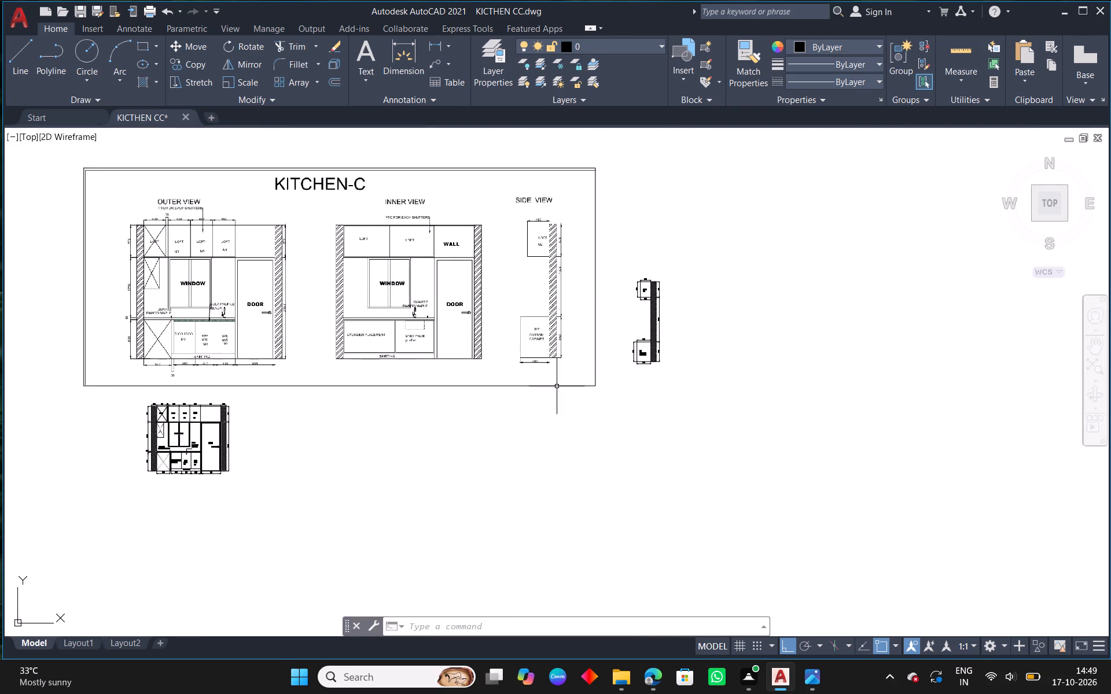
{"action": "scroll", "coordinate": [704, 272], "scroll_direction": "up", "scroll_amount": 3}
{"action": "scroll", "coordinate": [565, 305], "scroll_direction": "up", "scroll_amount": 1}
{"action": "middle_click_drag", "start_coordinate": [637, 409], "coordinate": [657, 183]}
{"action": "scroll", "coordinate": [672, 276], "scroll_direction": "down", "scroll_amount": 2}
{"action": "middle_click_drag", "start_coordinate": [473, 363], "coordinate": [698, 359]}
{"action": "scroll", "coordinate": [696, 362], "scroll_direction": "down", "scroll_amount": 1}
{"action": "middle_click_drag", "start_coordinate": [260, 405], "coordinate": [332, 421]}
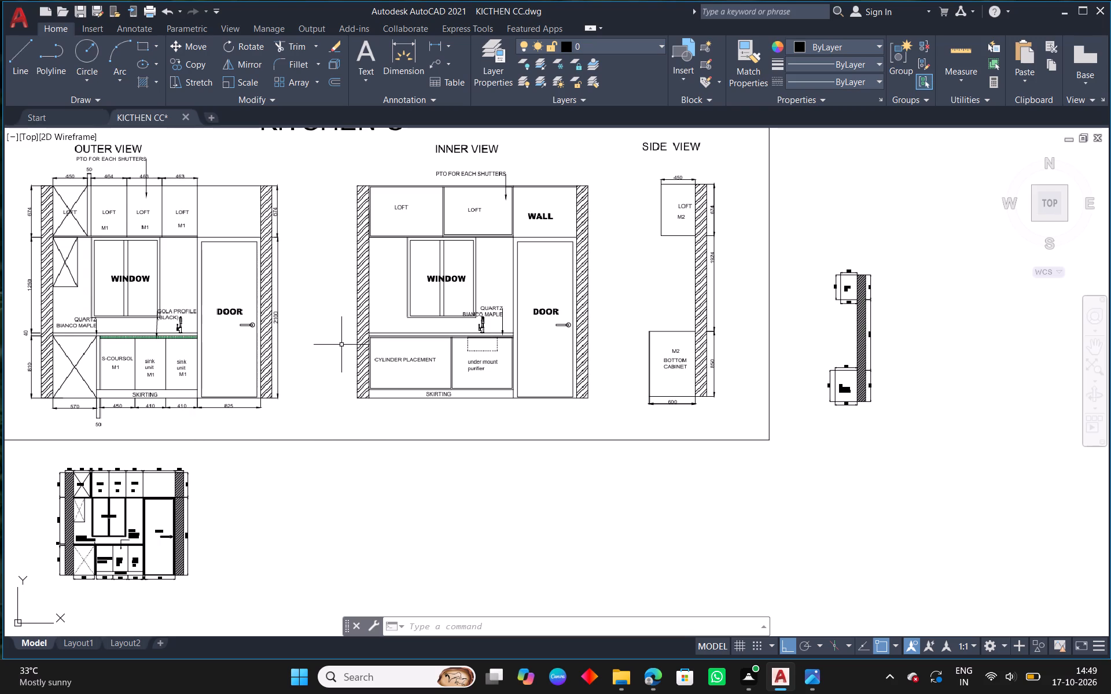
{"action": "scroll", "coordinate": [234, 402], "scroll_direction": "down", "scroll_amount": 2}
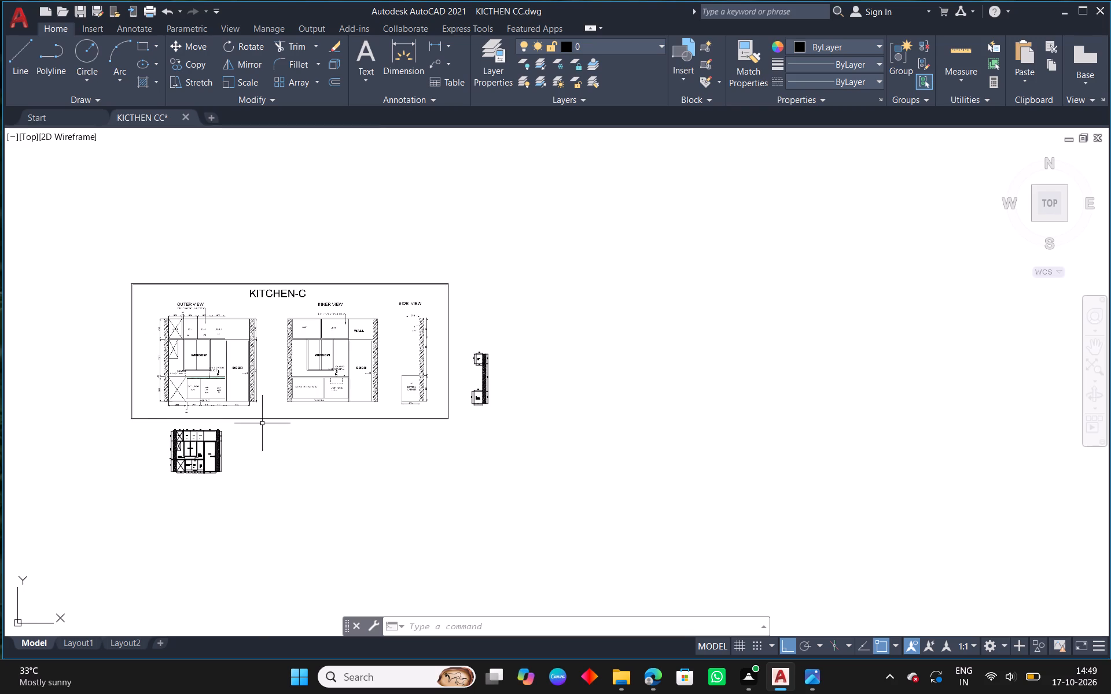
Copy the LOFT label of the middle 463 bay about 700 straight up, above the redrawn elevation's top dimensions.
{"action": "middle_click_drag", "start_coordinate": [268, 423], "coordinate": [492, 334]}
{"action": "scroll", "coordinate": [412, 341], "scroll_direction": "up", "scroll_amount": 6}
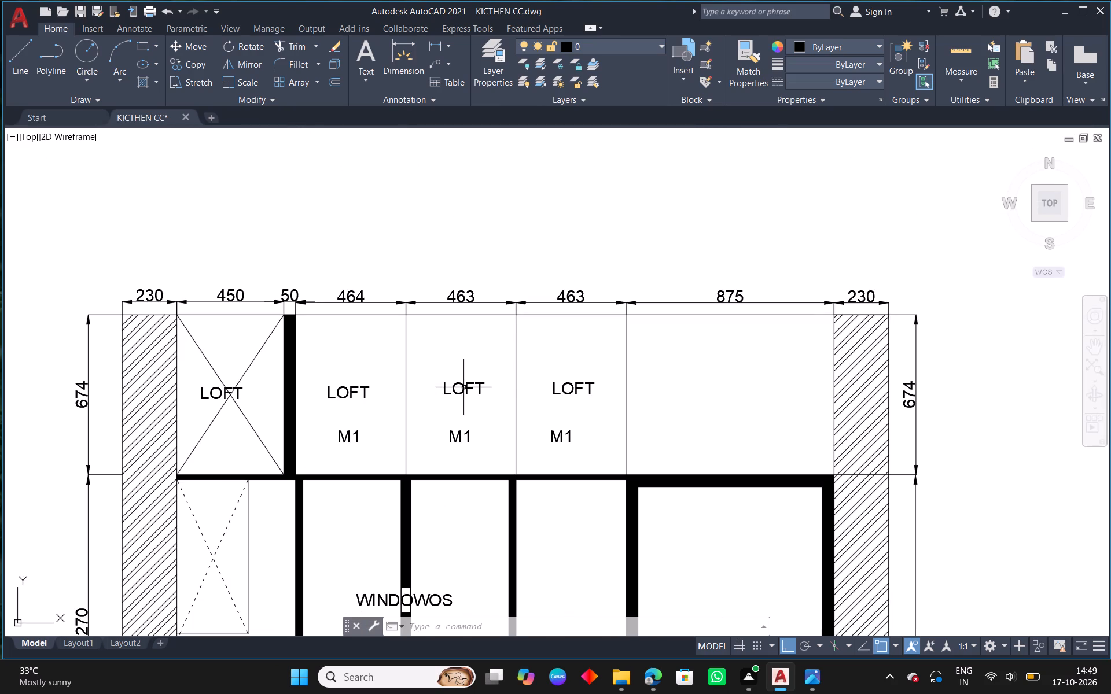
{"action": "left_click", "coordinate": [463, 387]}
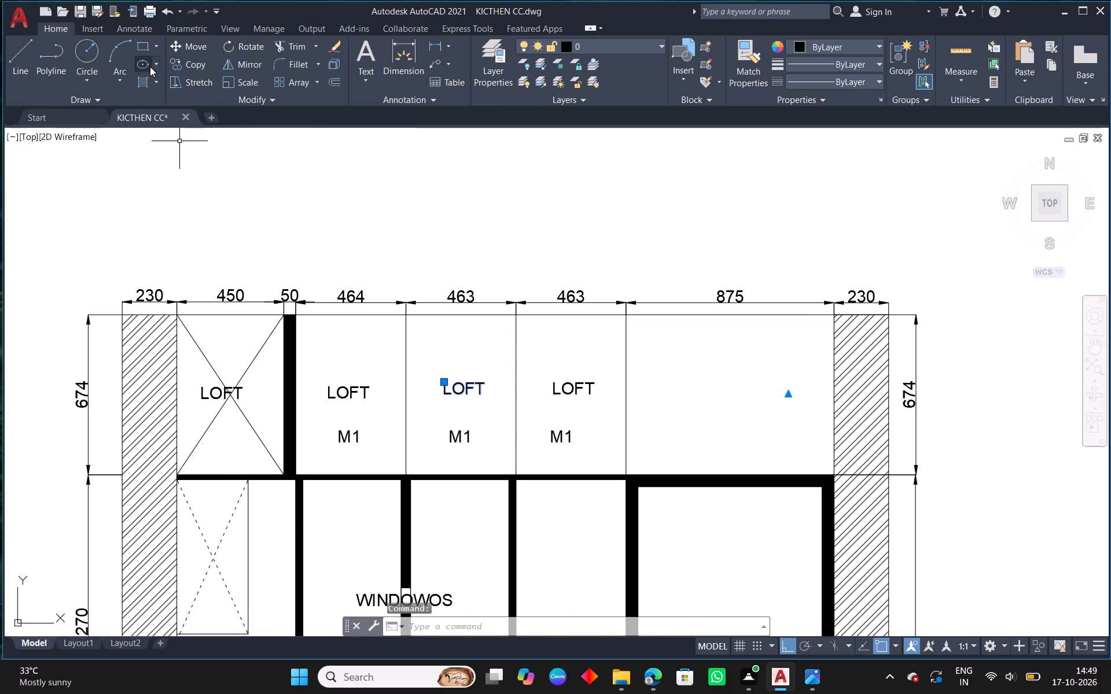
{"action": "left_click", "coordinate": [188, 63]}
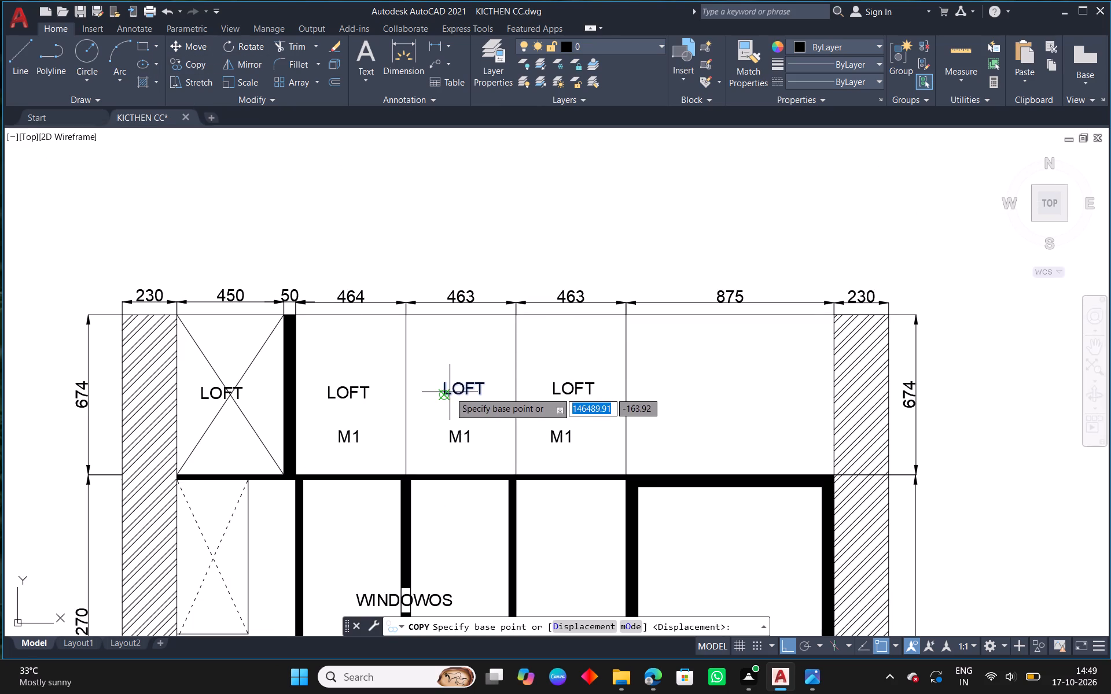
{"action": "left_click", "coordinate": [450, 392]}
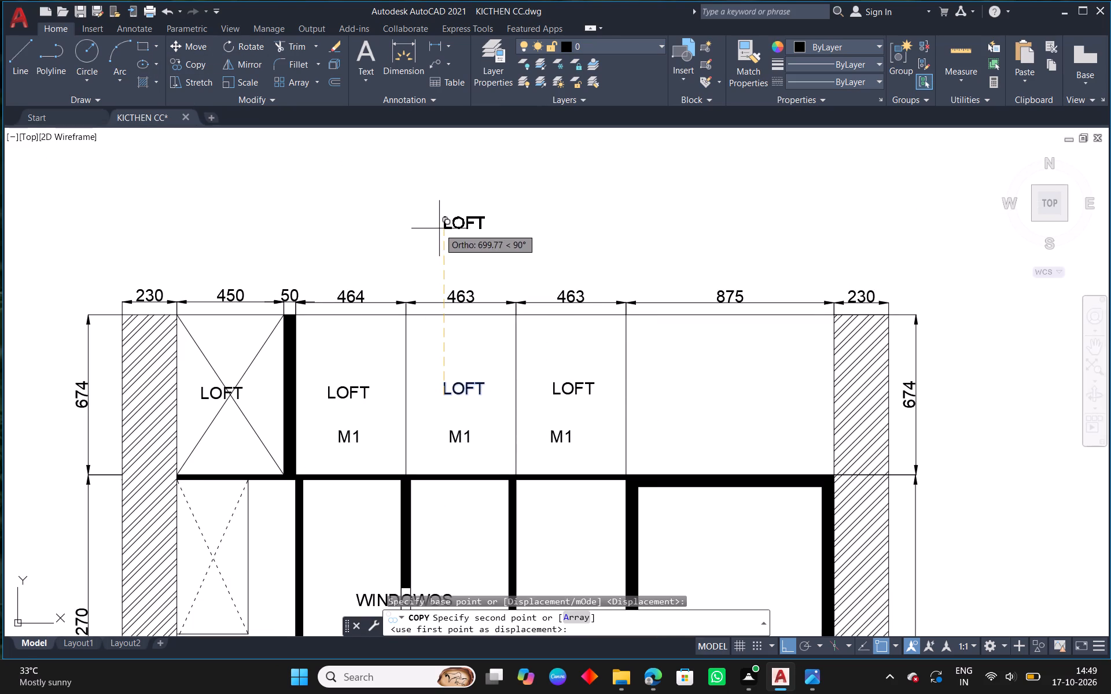
{"action": "left_click", "coordinate": [439, 228]}
{"action": "right_click", "coordinate": [439, 228]}
{"action": "left_click", "coordinate": [479, 240]}
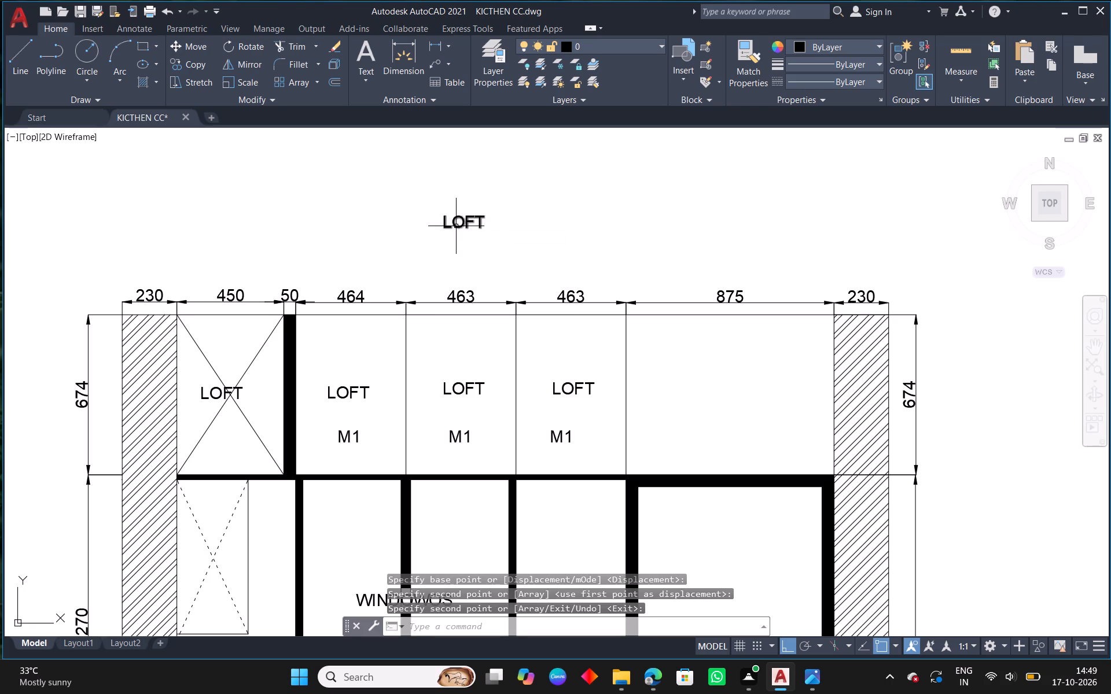
Scale the LOFT copy above the elevation up to title size, using its lower-left corner as the base point.
{"action": "left_click", "coordinate": [456, 226]}
{"action": "type", "text": "SC"}
{"action": "key", "text": "space"}
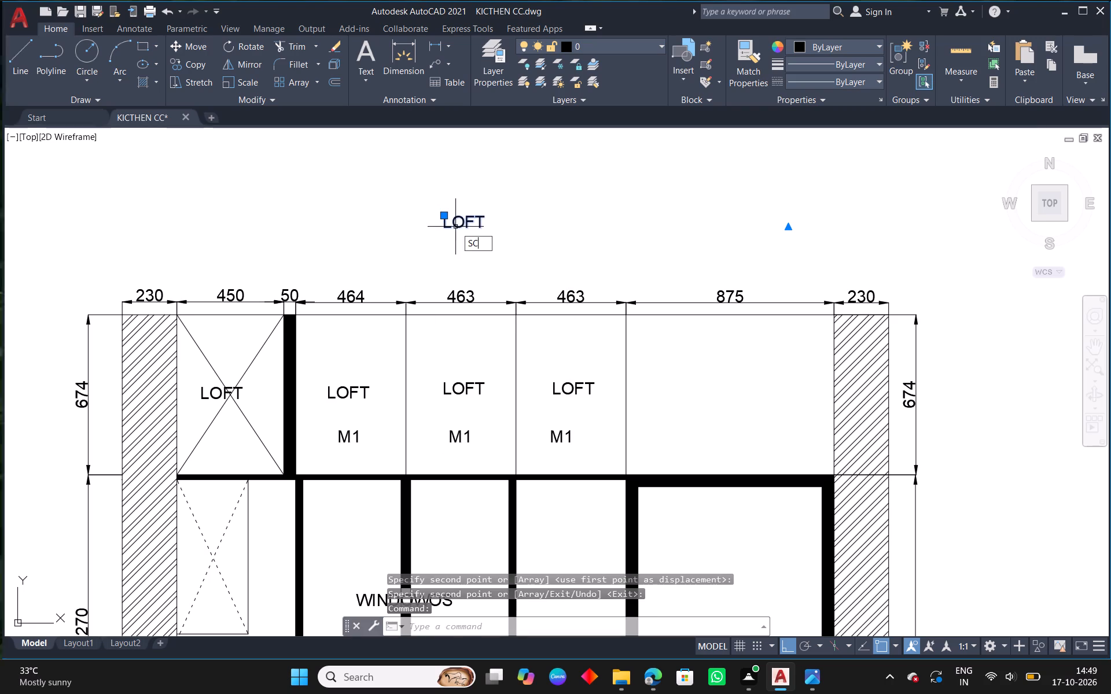
{"action": "left_click", "coordinate": [442, 227]}
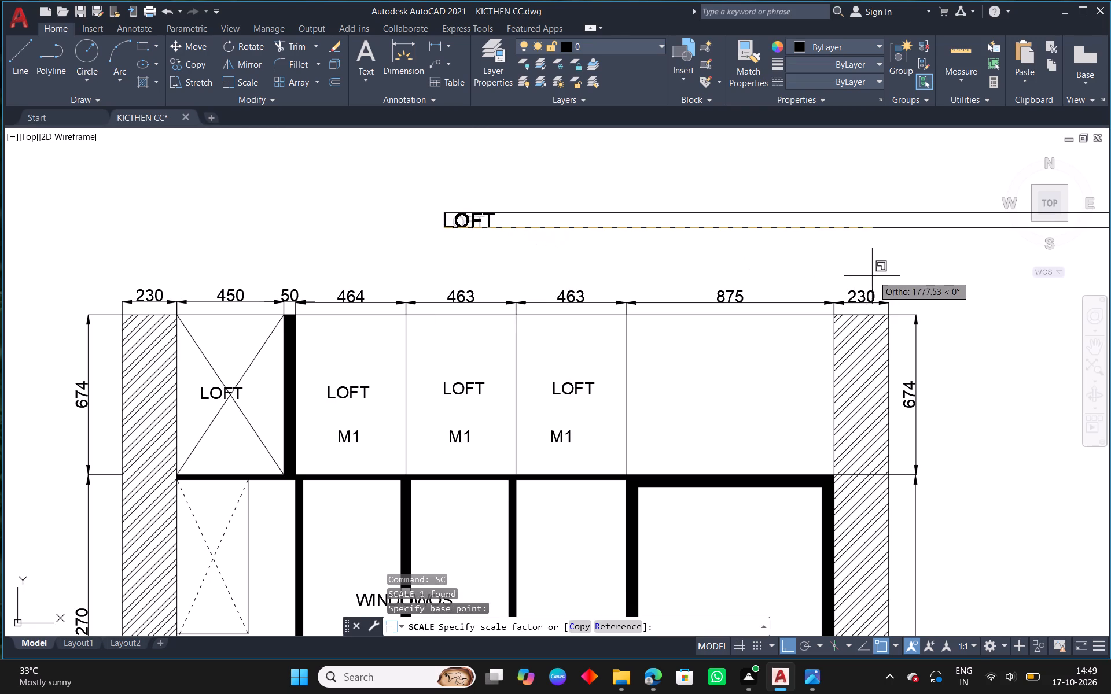
{"action": "scroll", "coordinate": [675, 268], "scroll_direction": "down", "scroll_amount": 3}
{"action": "left_click", "coordinate": [877, 294]}
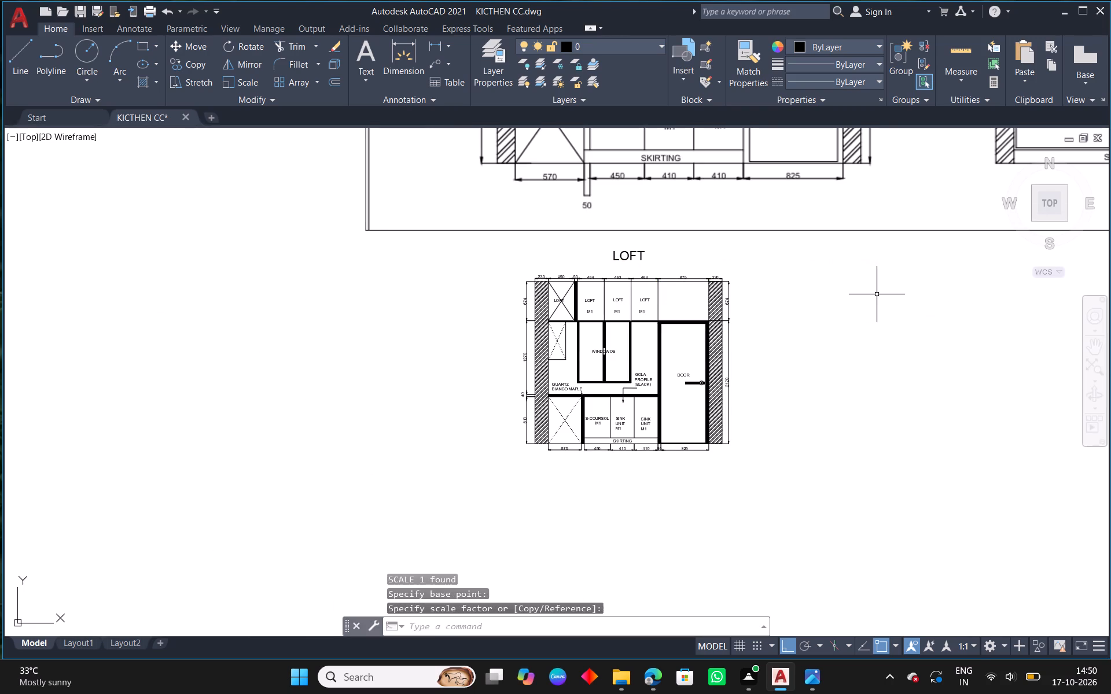
Copy the enlarged LOFT text to just beside the OUTER VIEW title on the reference sheet, with ortho off.
{"action": "scroll", "coordinate": [612, 267], "scroll_direction": "up", "scroll_amount": 3}
{"action": "middle_click_drag", "start_coordinate": [746, 252], "coordinate": [531, 386]}
{"action": "scroll", "coordinate": [536, 381], "scroll_direction": "down", "scroll_amount": 6}
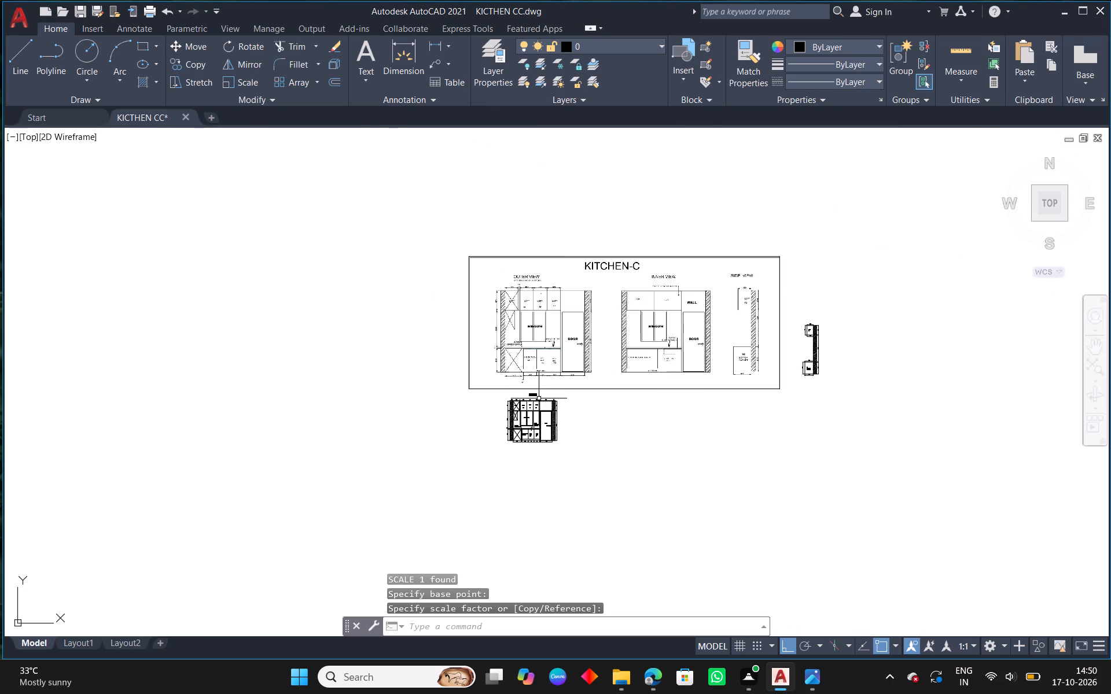
{"action": "scroll", "coordinate": [538, 388], "scroll_direction": "up", "scroll_amount": 3}
{"action": "middle_click_drag", "start_coordinate": [529, 382], "coordinate": [528, 543]}
{"action": "scroll", "coordinate": [528, 543], "scroll_direction": "down", "scroll_amount": 1}
{"action": "scroll", "coordinate": [528, 542], "scroll_direction": "up", "scroll_amount": 1}
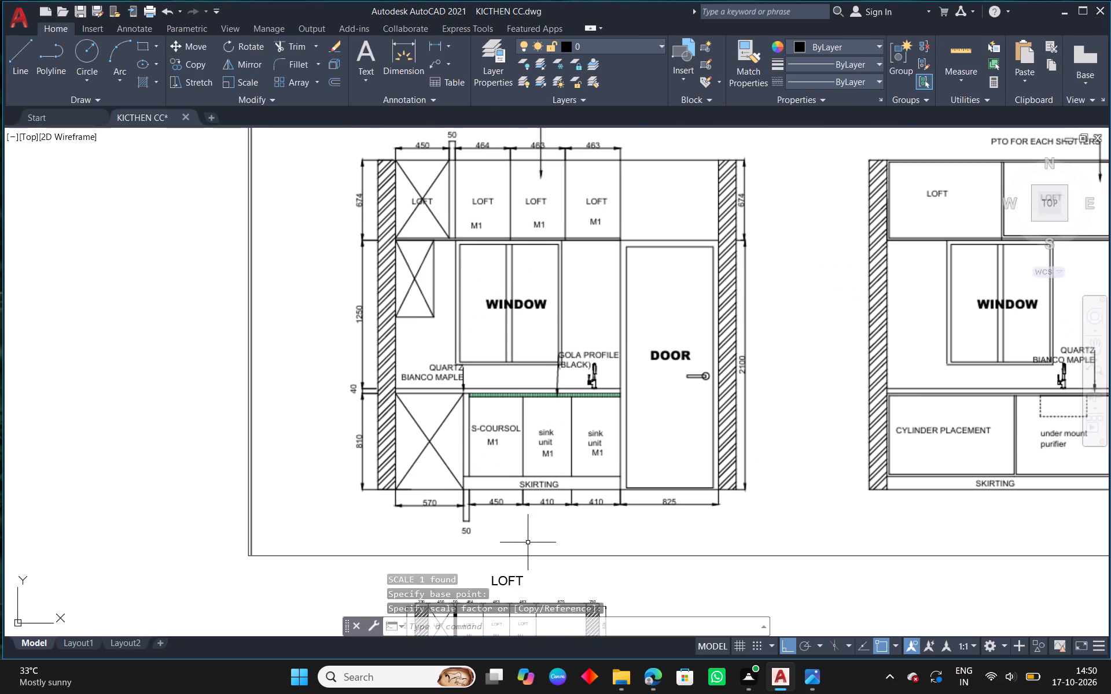
{"action": "middle_click_drag", "start_coordinate": [535, 540], "coordinate": [553, 478]}
{"action": "left_click", "coordinate": [517, 520]}
{"action": "type", "text": "CO"}
{"action": "key", "text": "space"}
{"action": "left_click", "coordinate": [517, 520]}
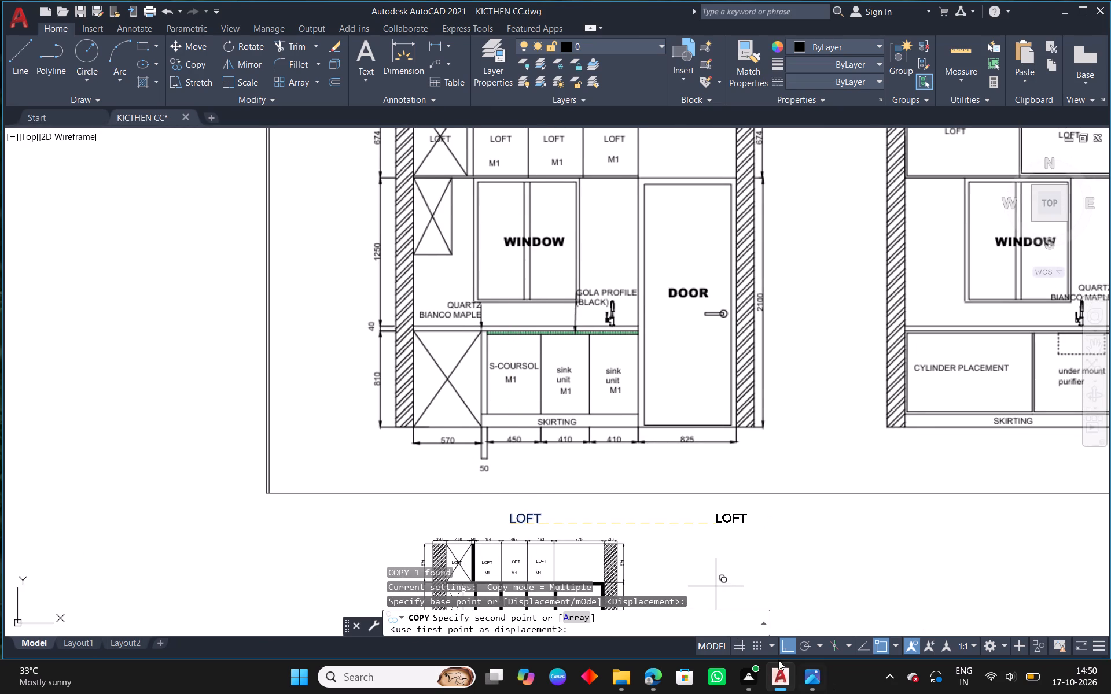
{"action": "left_click", "coordinate": [787, 645]}
{"action": "middle_click_drag", "start_coordinate": [697, 275], "coordinate": [599, 555]}
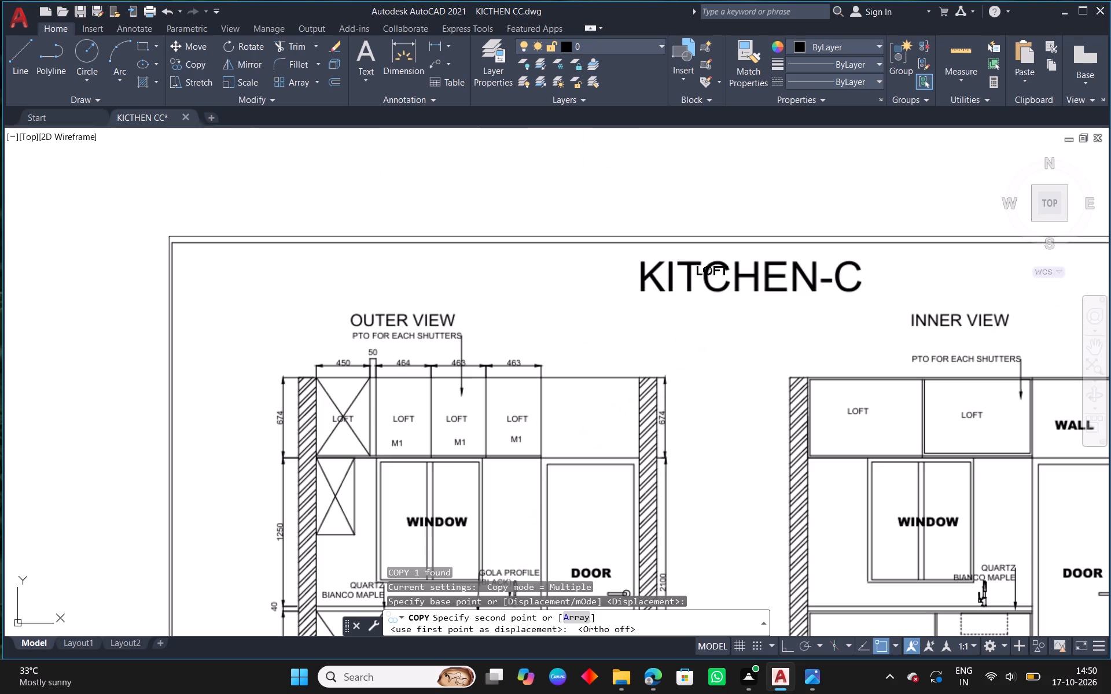
{"action": "scroll", "coordinate": [454, 315], "scroll_direction": "up", "scroll_amount": 3}
{"action": "left_click", "coordinate": [526, 342]}
{"action": "right_click", "coordinate": [526, 342]}
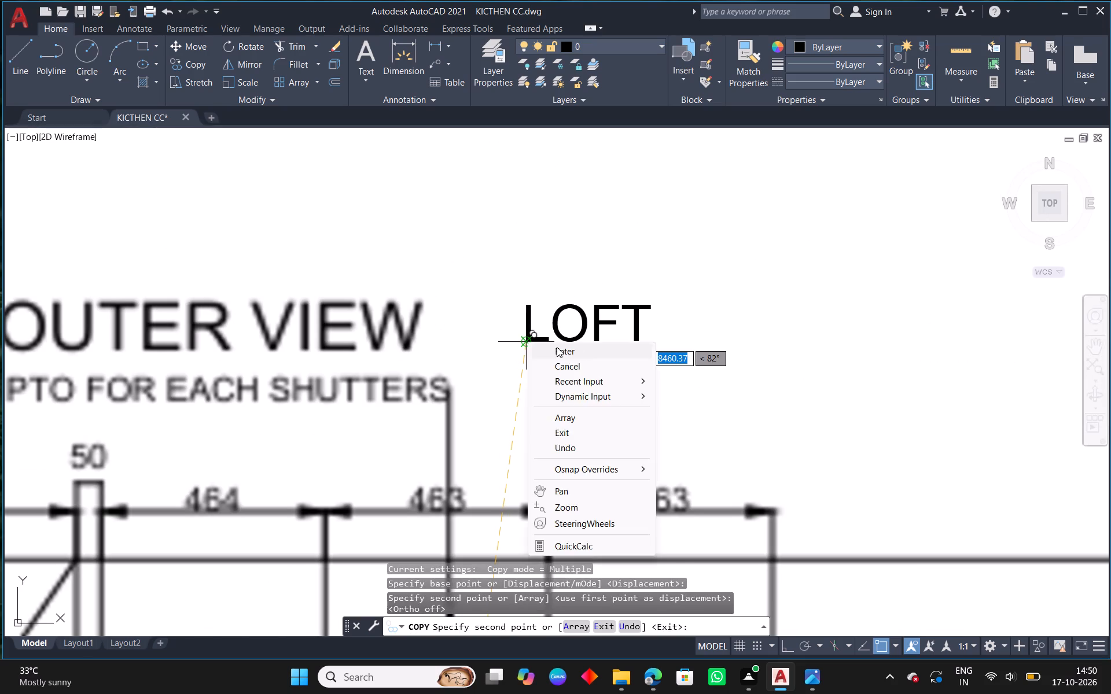
{"action": "left_click", "coordinate": [588, 350]}
Replace the enlarged LOFT text beside the reference sheet's OUTER VIEW title with OUTER VIEW.
{"action": "left_click", "coordinate": [560, 332]}
{"action": "right_click", "coordinate": [560, 332]}
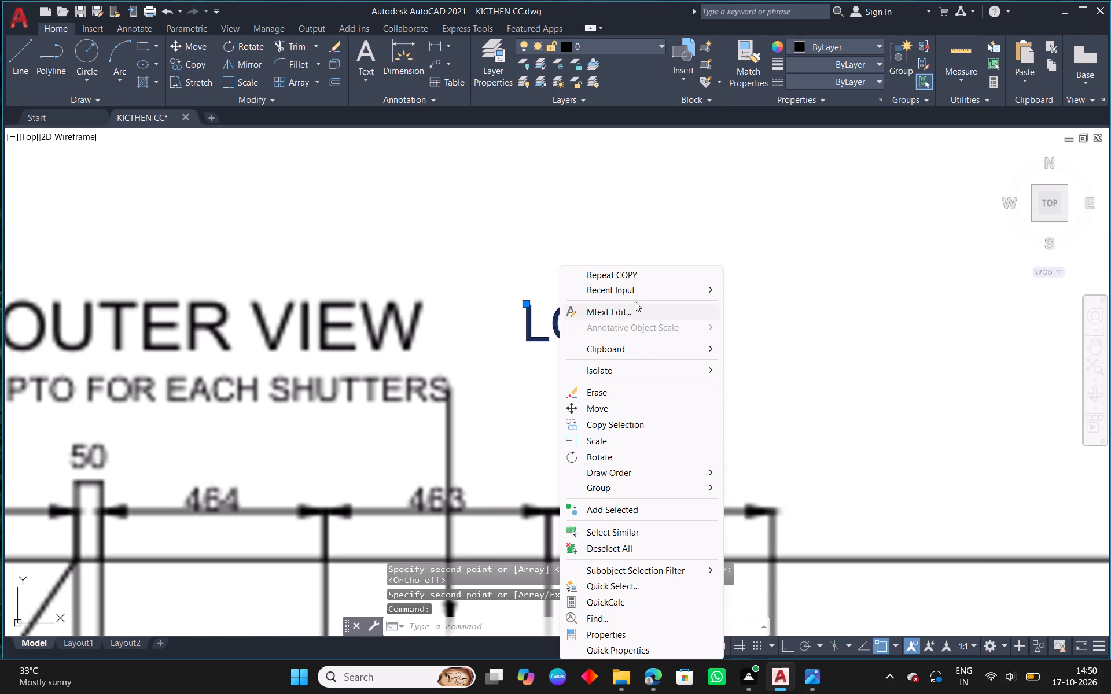
{"action": "left_click", "coordinate": [628, 288]}
{"action": "left_click", "coordinate": [775, 392]}
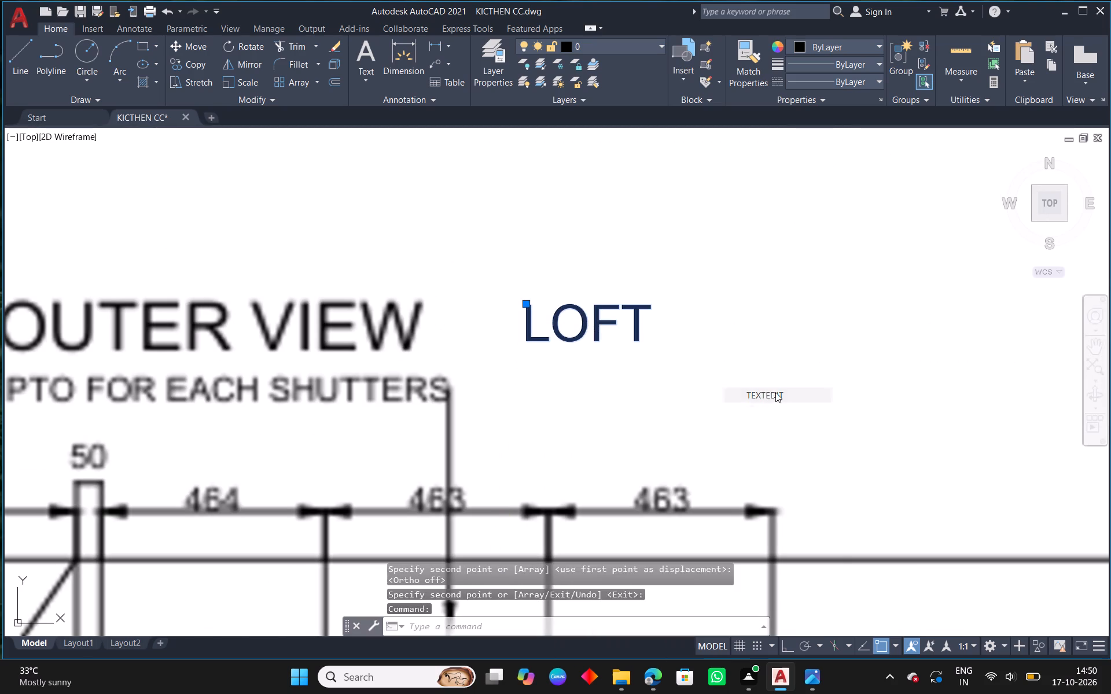
{"action": "scroll", "coordinate": [664, 380], "scroll_direction": "down", "scroll_amount": 3}
{"action": "scroll", "coordinate": [664, 389], "scroll_direction": "up", "scroll_amount": 2}
{"action": "left_click_drag", "start_coordinate": [668, 362], "coordinate": [635, 361]}
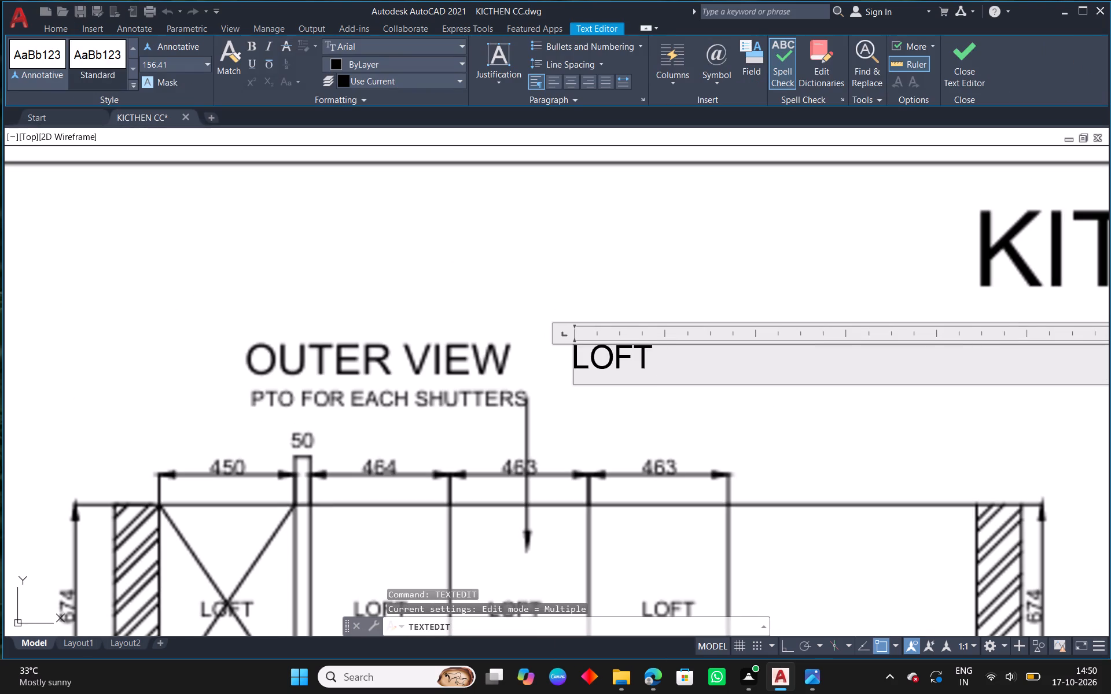
{"action": "left_click_drag", "start_coordinate": [635, 361], "coordinate": [572, 361]}
{"action": "key", "text": "BackSpace"}
{"action": "type", "text": "OUTER VIEW"}
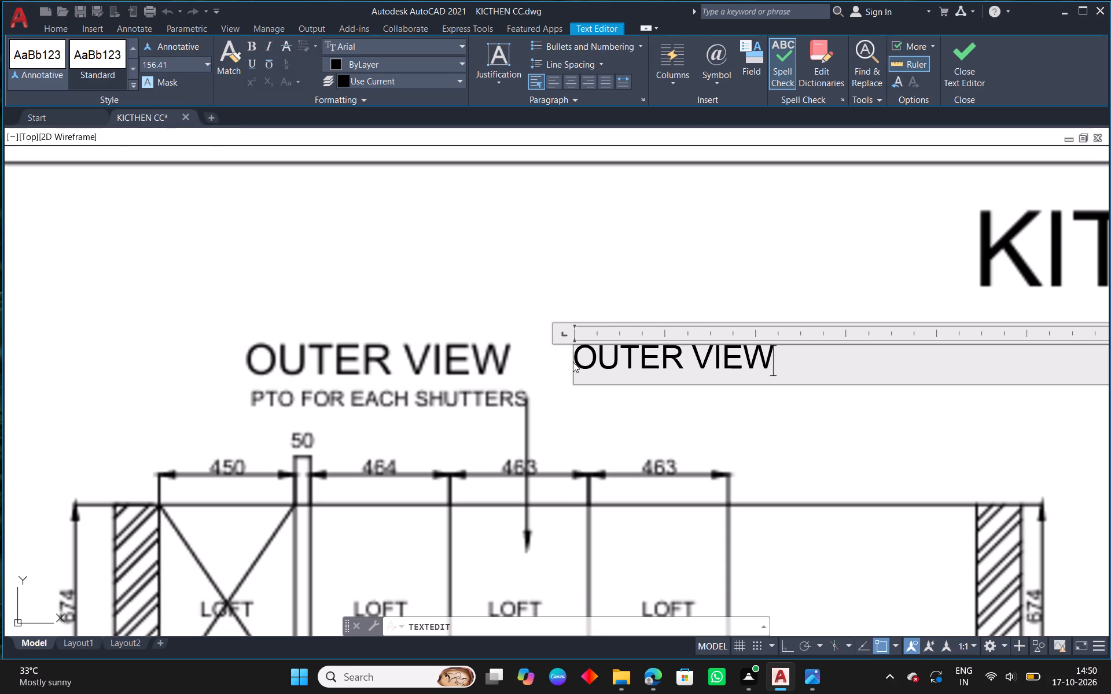
{"action": "left_click", "coordinate": [615, 442]}
{"action": "right_click", "coordinate": [612, 435]}
{"action": "left_click", "coordinate": [673, 442]}
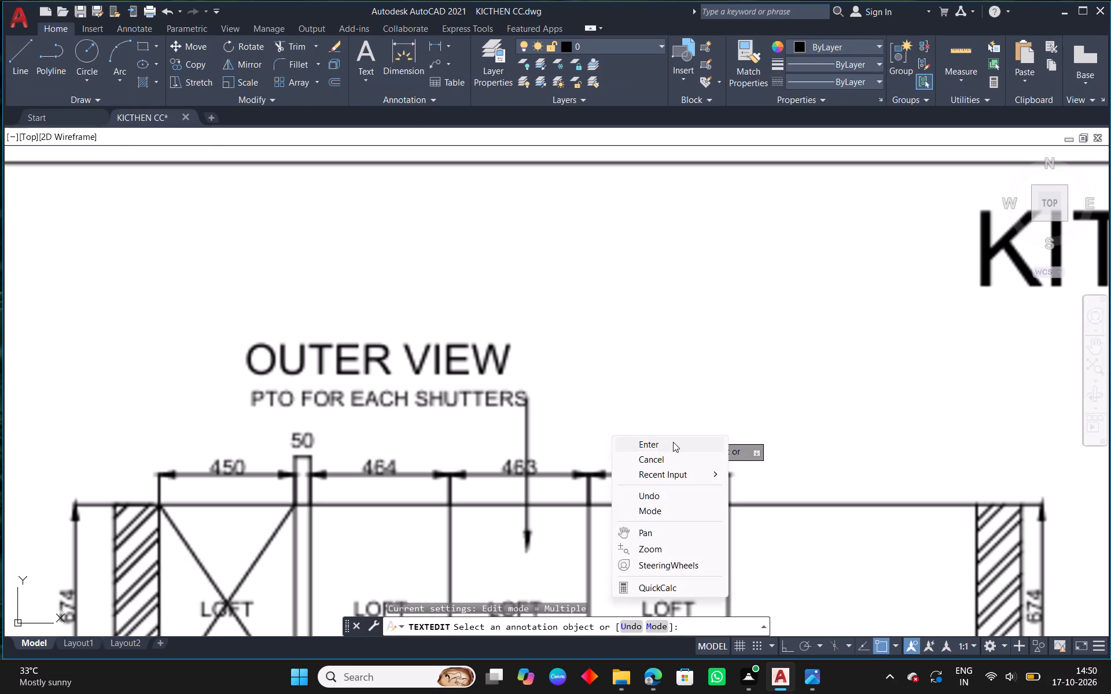
Change the enlarged LOFT text above the redrawn elevation to read OVER VIEW.
{"action": "scroll", "coordinate": [572, 341], "scroll_direction": "down", "scroll_amount": 4}
{"action": "middle_click_drag", "start_coordinate": [696, 464], "coordinate": [645, 167]}
{"action": "scroll", "coordinate": [517, 272], "scroll_direction": "up", "scroll_amount": 2}
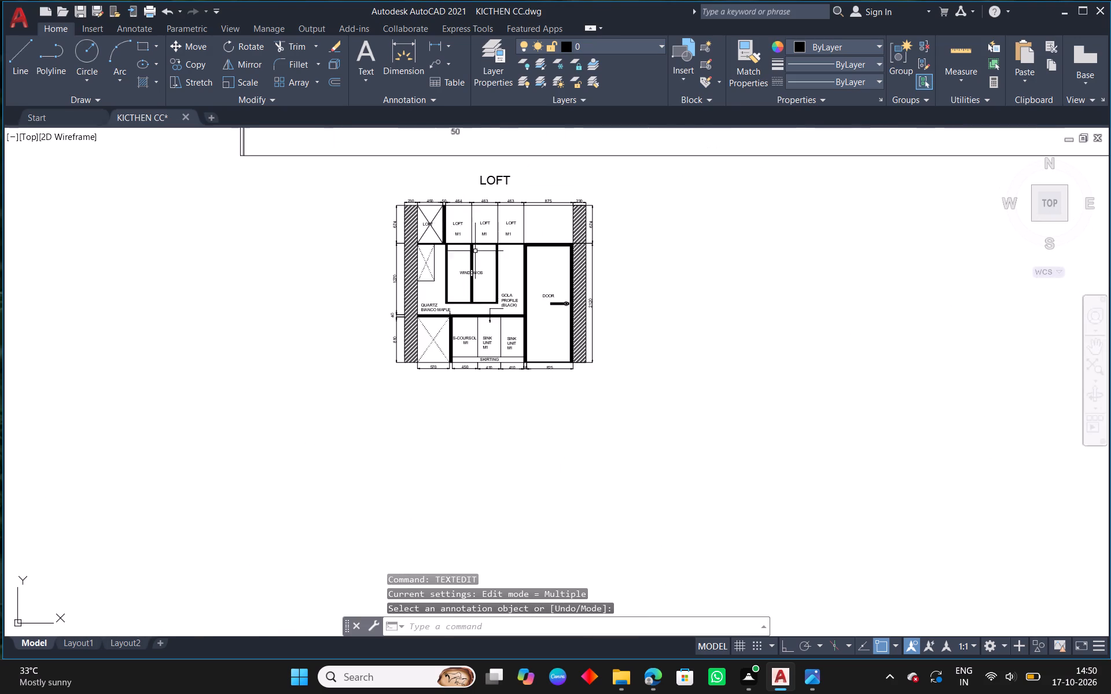
{"action": "middle_click_drag", "start_coordinate": [470, 215], "coordinate": [557, 356]}
{"action": "scroll", "coordinate": [598, 321], "scroll_direction": "up", "scroll_amount": 2}
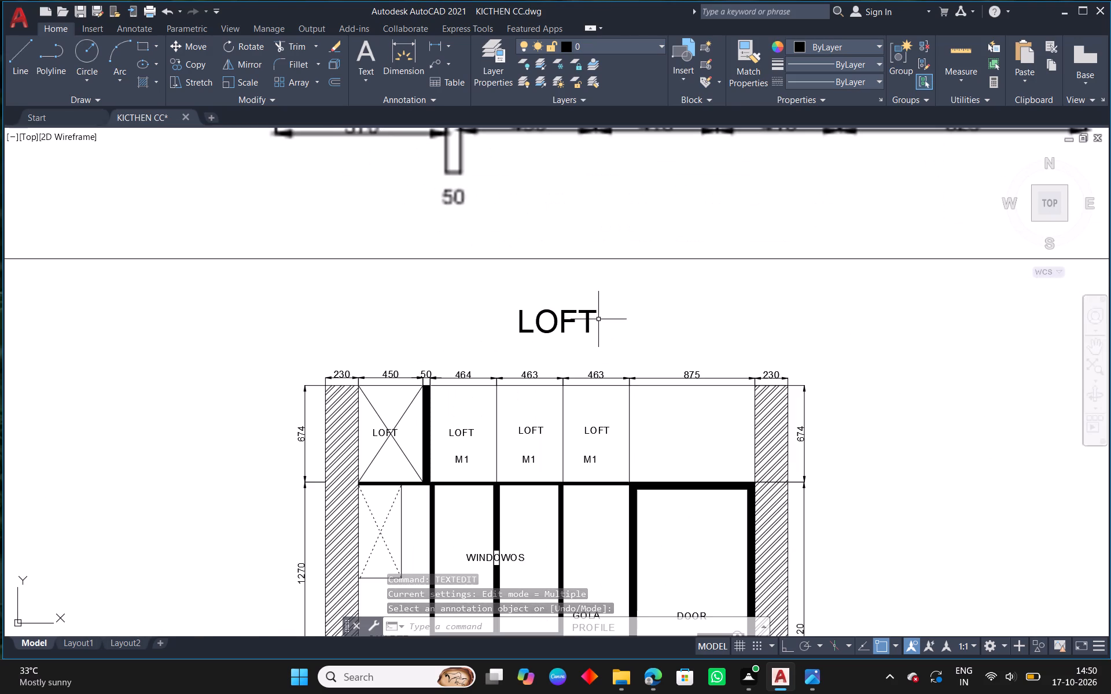
{"action": "type", "text": "ED"}
{"action": "key", "text": "space"}
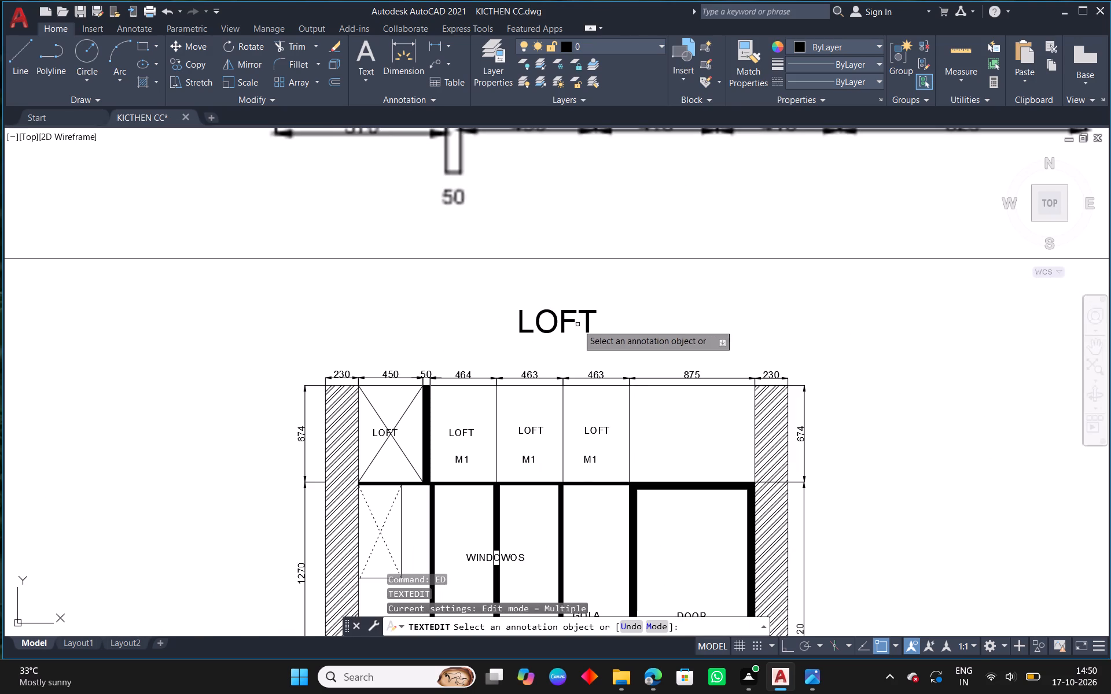
{"action": "left_click", "coordinate": [558, 324]}
{"action": "left_click_drag", "start_coordinate": [624, 314], "coordinate": [492, 326]}
{"action": "key", "text": "BackSpace"}
{"action": "type", "text": "OVER V"}
{"action": "type", "text": "IE"}
{"action": "key", "text": "BackSpace"}
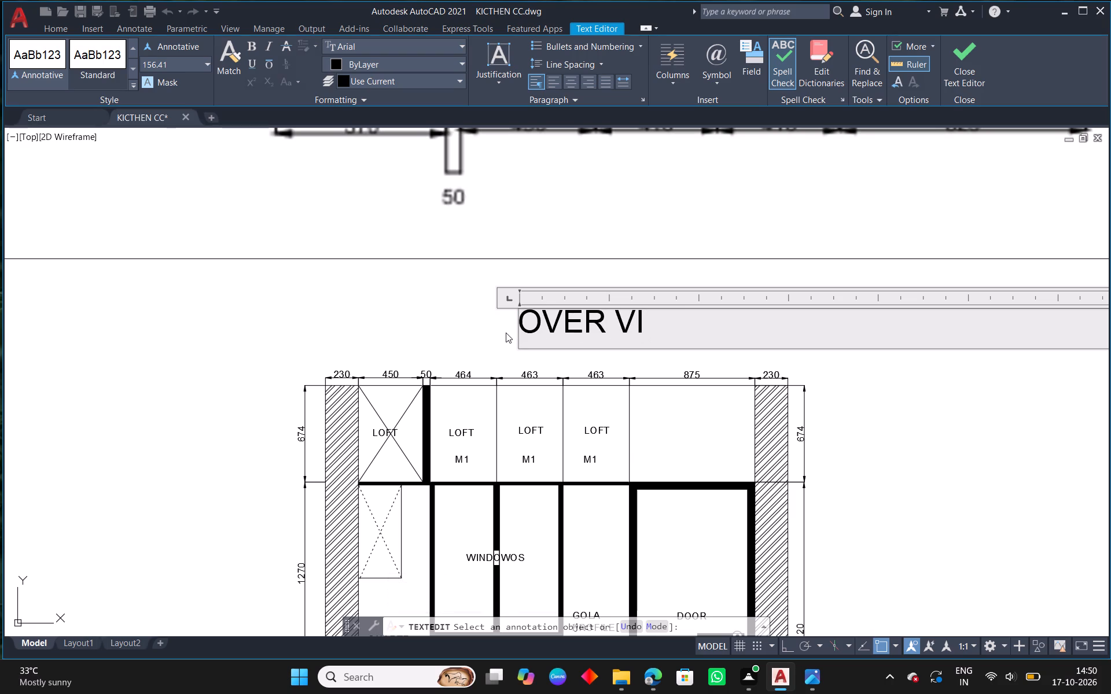
{"action": "type", "text": "EW"}
{"action": "left_click", "coordinate": [464, 293]}
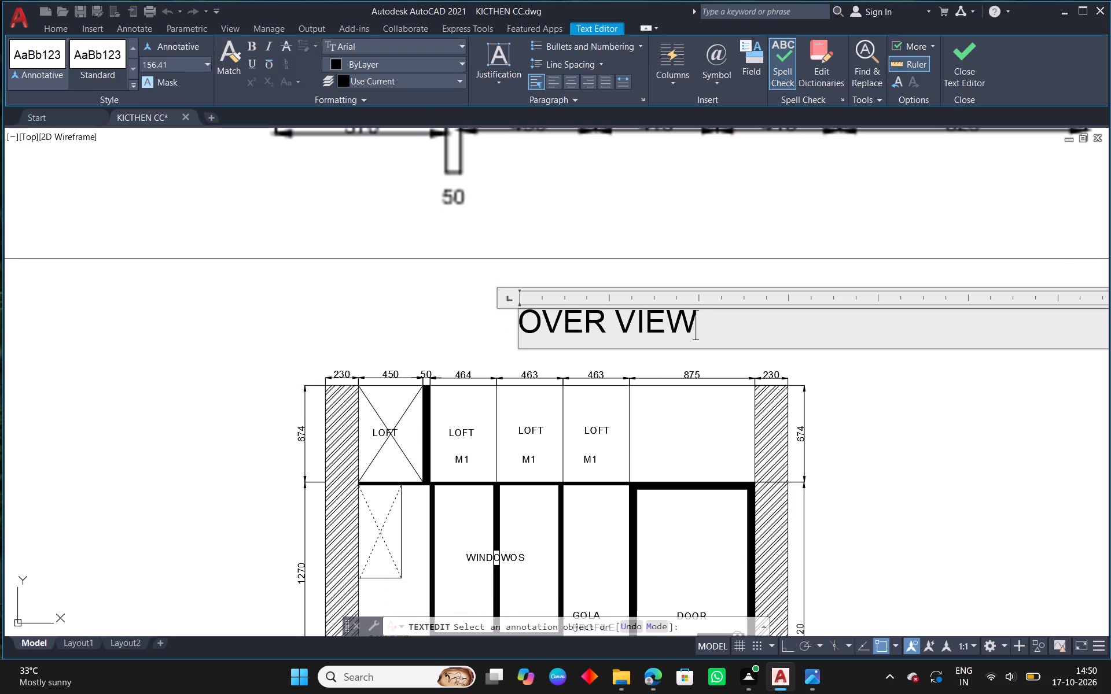
{"action": "right_click", "coordinate": [467, 295]}
{"action": "left_click", "coordinate": [536, 320]}
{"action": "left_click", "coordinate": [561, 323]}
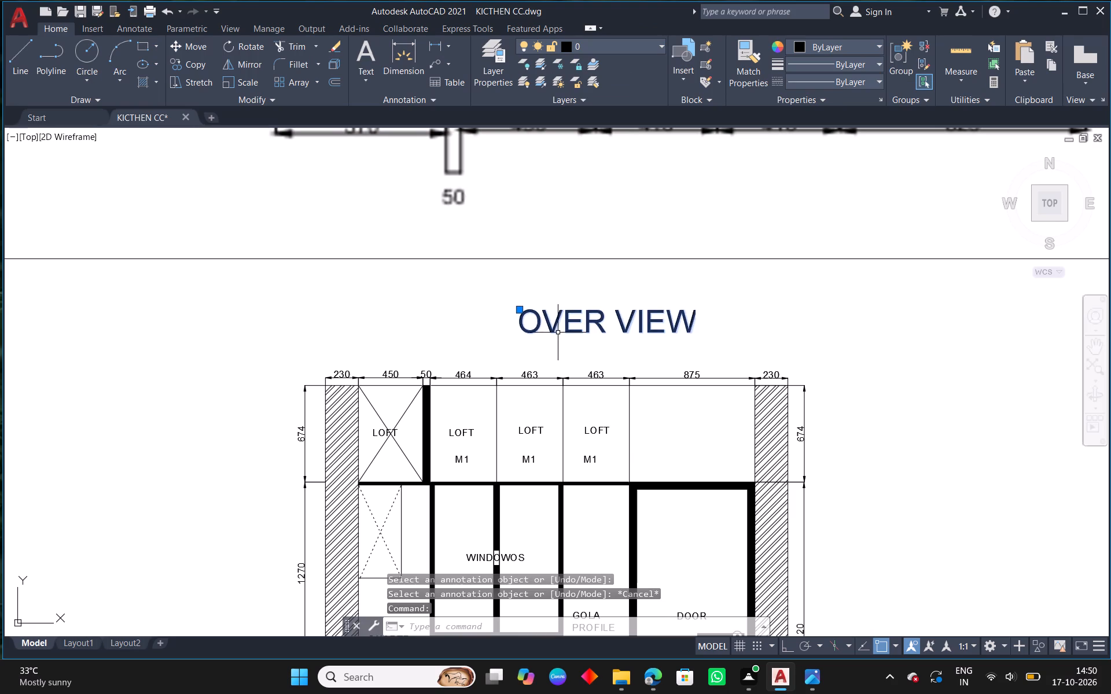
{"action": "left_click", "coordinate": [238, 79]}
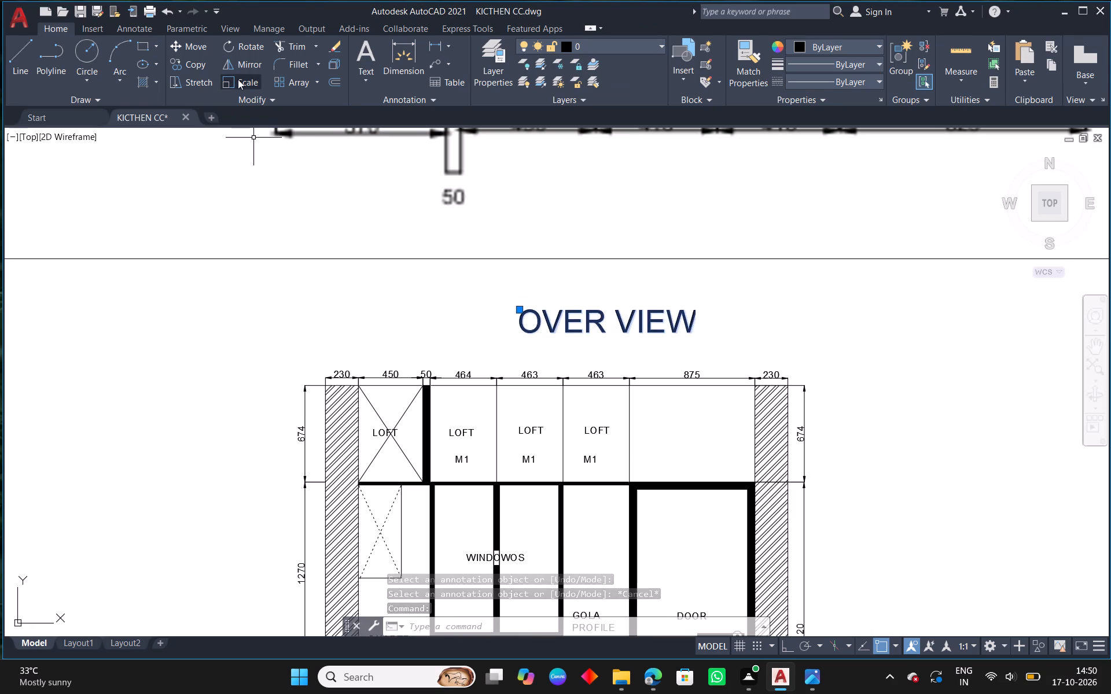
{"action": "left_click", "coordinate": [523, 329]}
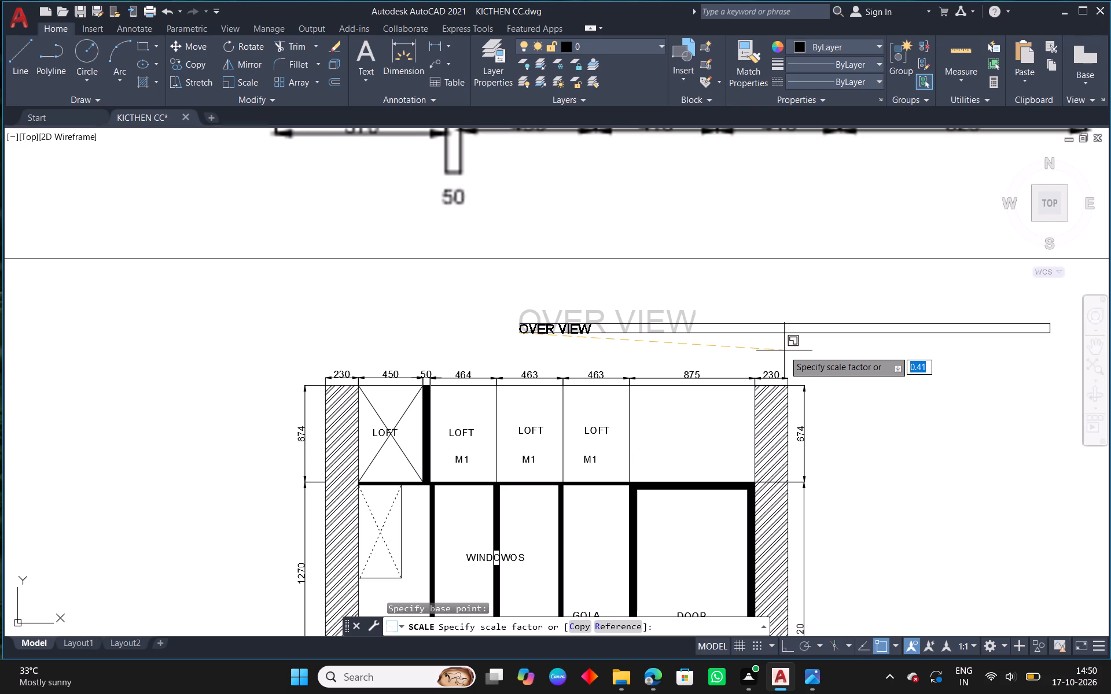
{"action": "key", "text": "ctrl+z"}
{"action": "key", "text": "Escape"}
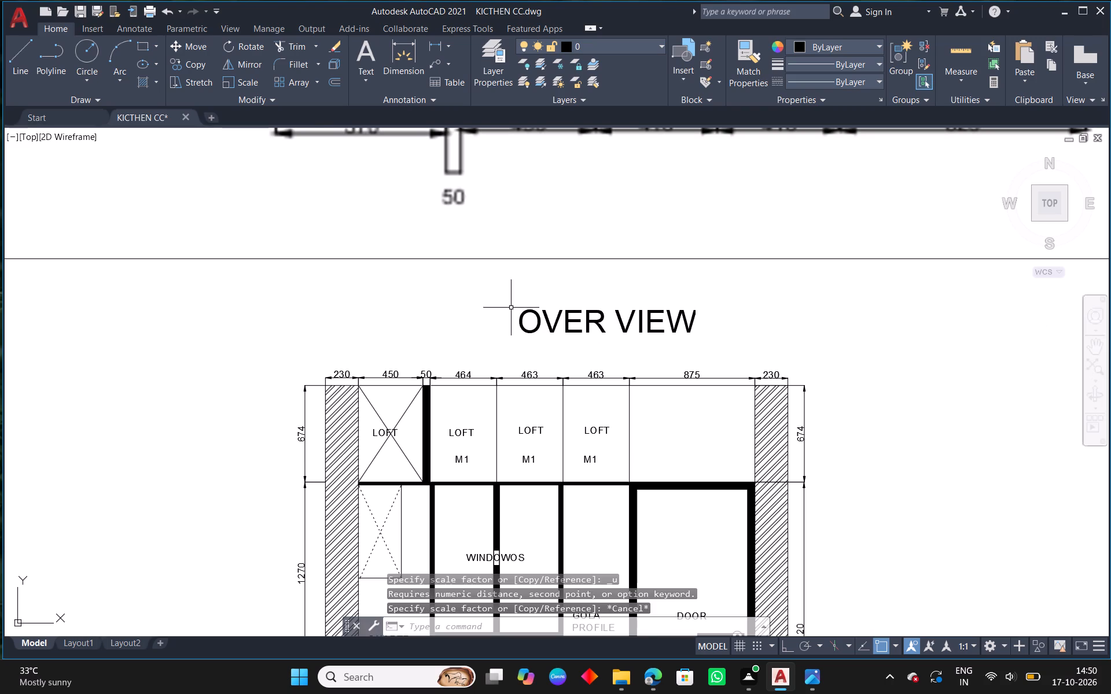
Copy the LOFT label of the middle 463 bay to just above the redrawn elevation's 464 dimension.
{"action": "scroll", "coordinate": [540, 319], "scroll_direction": "down", "scroll_amount": 1}
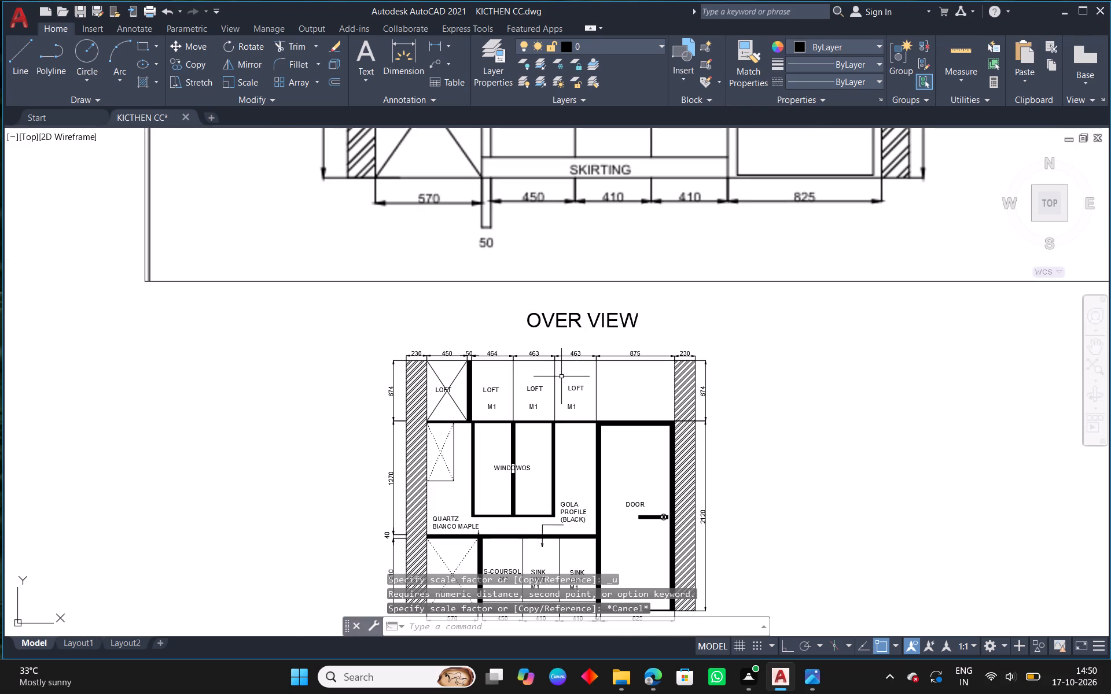
{"action": "scroll", "coordinate": [535, 387], "scroll_direction": "up", "scroll_amount": 2}
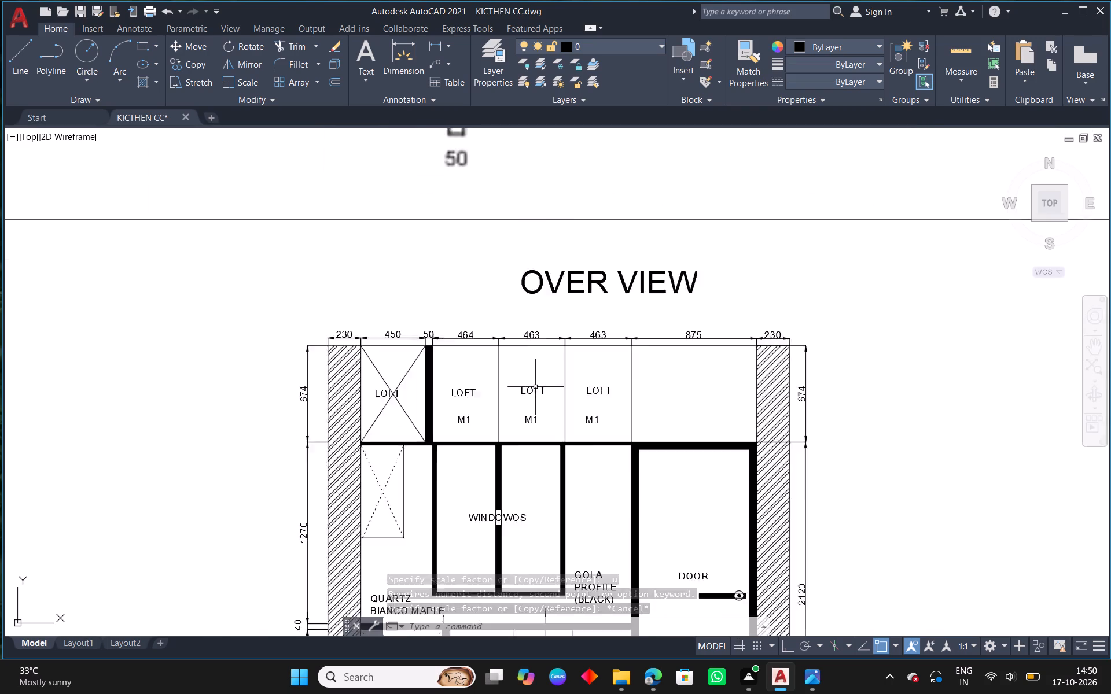
{"action": "left_click", "coordinate": [535, 388]}
{"action": "type", "text": "CO"}
{"action": "key", "text": "space"}
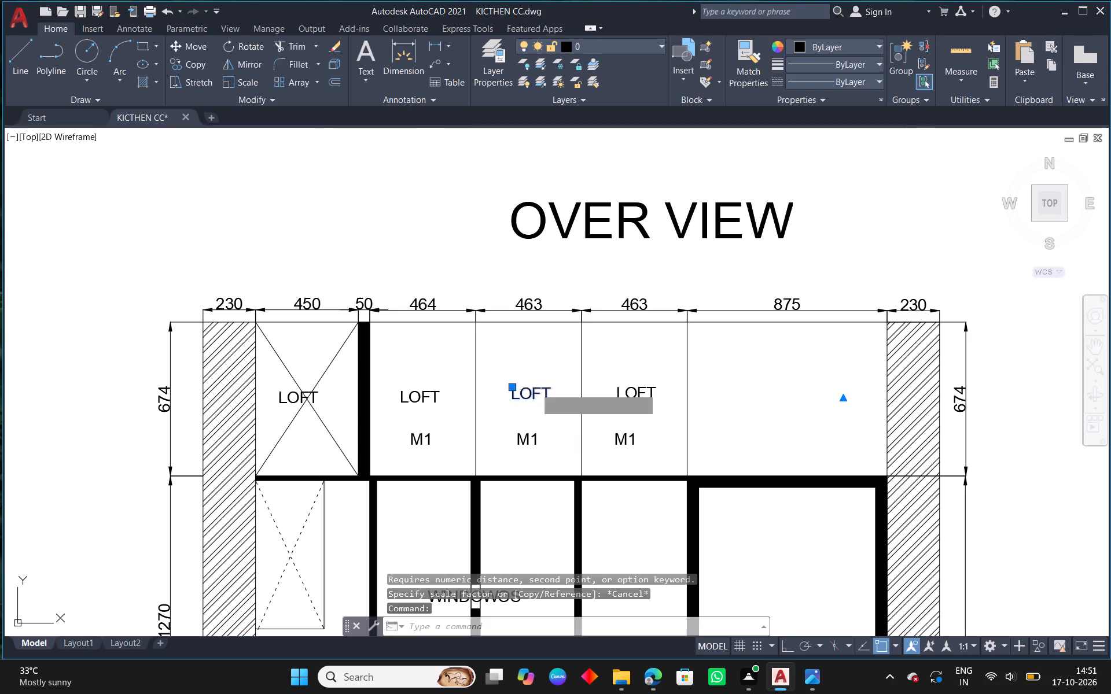
{"action": "left_click_drag", "start_coordinate": [535, 388], "coordinate": [535, 380]}
{"action": "left_click", "coordinate": [455, 264]}
{"action": "key", "text": "Escape"}
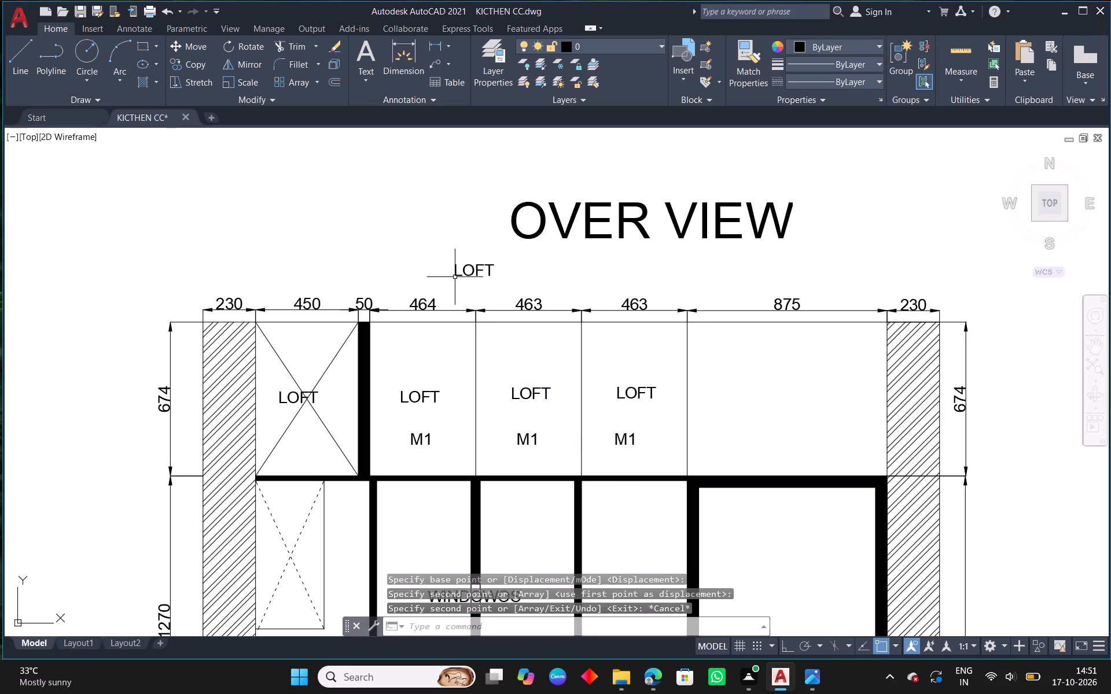
Move the small LOFT copy above the 464 dimension to the reference sheet, beside the PTO FOR EACH SHUTTERS note.
{"action": "scroll", "coordinate": [455, 295], "scroll_direction": "up", "scroll_amount": 9}
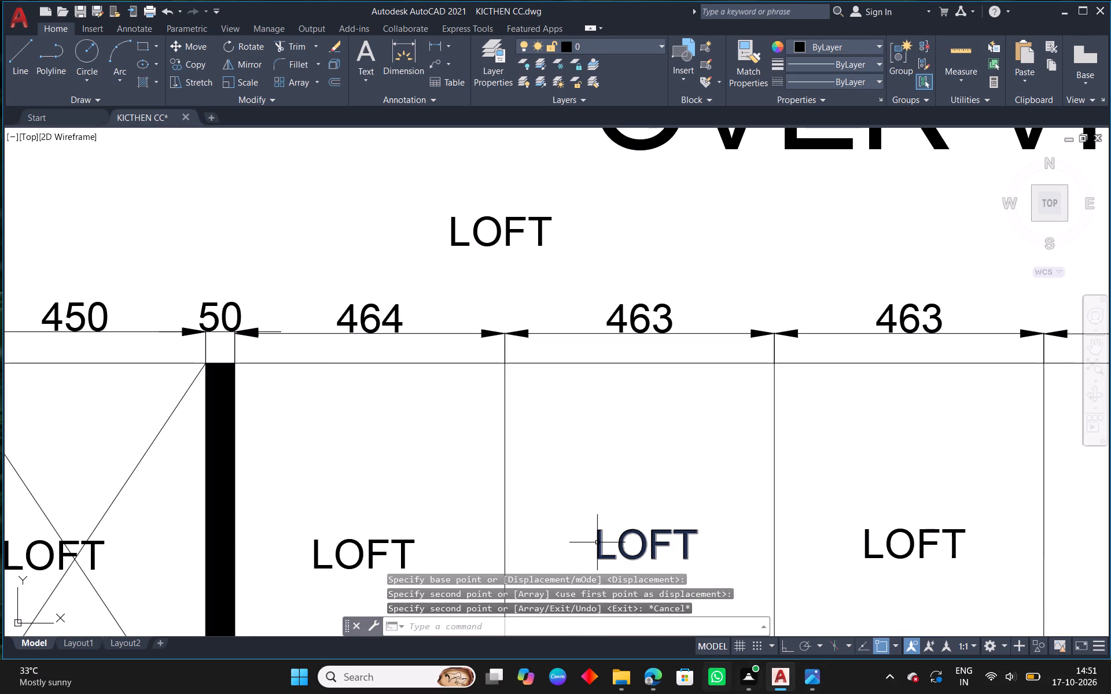
{"action": "scroll", "coordinate": [657, 575], "scroll_direction": "down", "scroll_amount": 3}
{"action": "scroll", "coordinate": [630, 457], "scroll_direction": "down", "scroll_amount": 3}
{"action": "scroll", "coordinate": [623, 448], "scroll_direction": "up", "scroll_amount": 3}
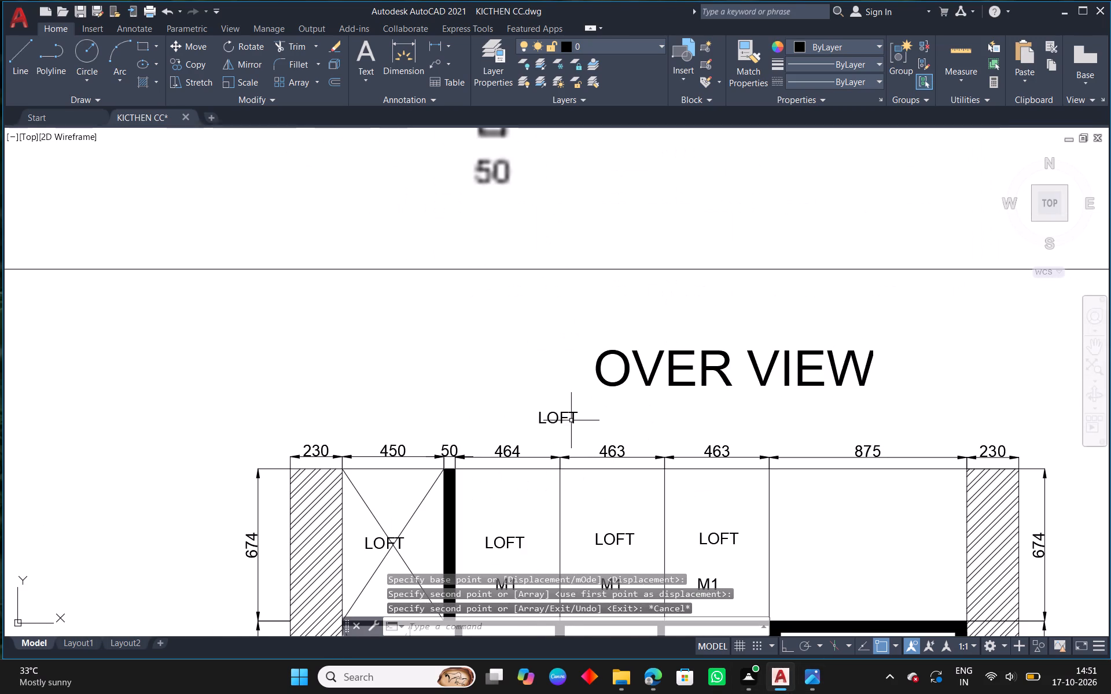
{"action": "left_click", "coordinate": [569, 420]}
{"action": "left_click", "coordinate": [556, 420]}
{"action": "left_click", "coordinate": [539, 409]}
{"action": "scroll", "coordinate": [624, 290], "scroll_direction": "down", "scroll_amount": 1}
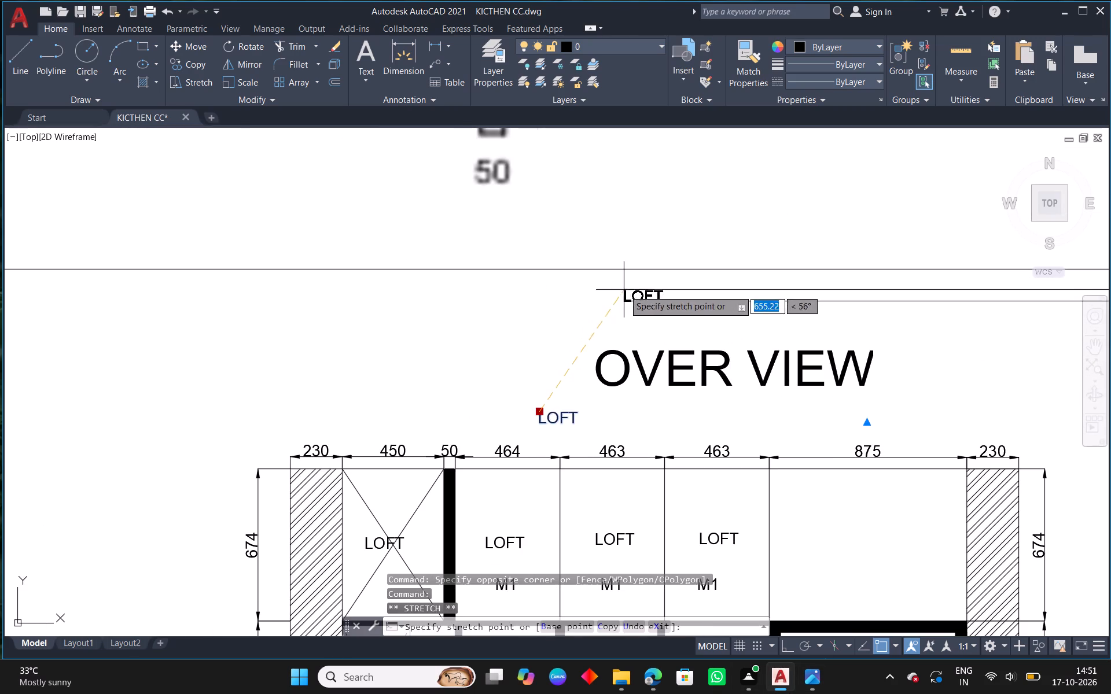
{"action": "scroll", "coordinate": [624, 290], "scroll_direction": "down", "scroll_amount": 2}
{"action": "middle_click_drag", "start_coordinate": [648, 270], "coordinate": [530, 563]}
{"action": "scroll", "coordinate": [529, 564], "scroll_direction": "down", "scroll_amount": 1}
{"action": "middle_click_drag", "start_coordinate": [561, 304], "coordinate": [544, 422]}
{"action": "scroll", "coordinate": [553, 270], "scroll_direction": "up", "scroll_amount": 1}
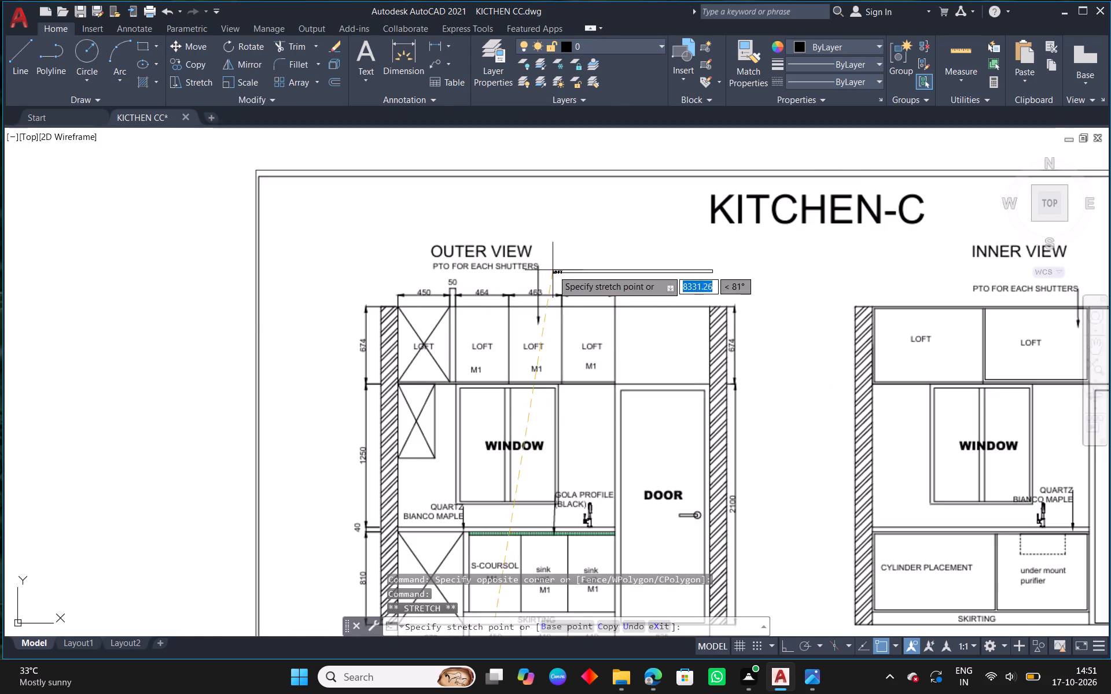
{"action": "scroll", "coordinate": [553, 270], "scroll_direction": "up", "scroll_amount": 1}
{"action": "left_click", "coordinate": [551, 255]}
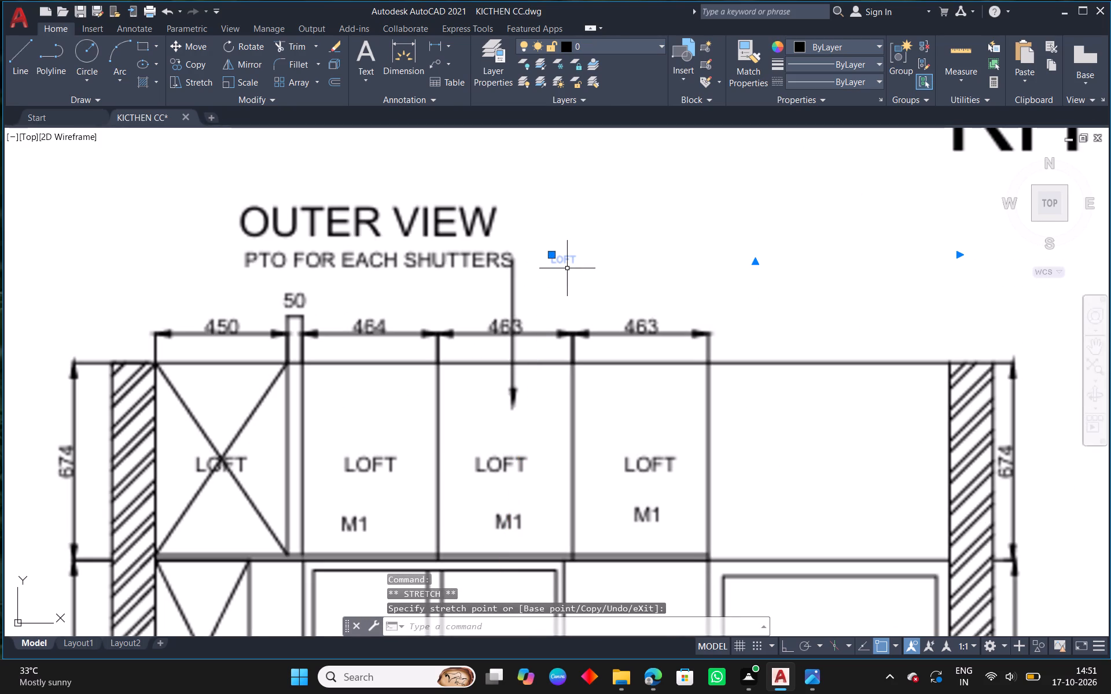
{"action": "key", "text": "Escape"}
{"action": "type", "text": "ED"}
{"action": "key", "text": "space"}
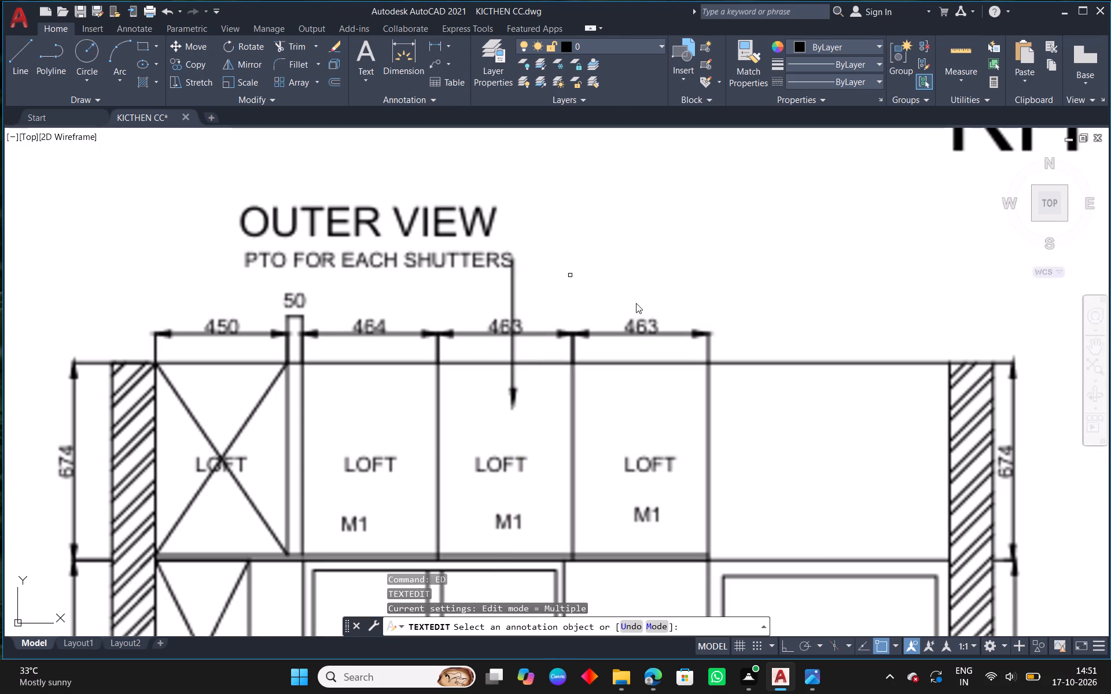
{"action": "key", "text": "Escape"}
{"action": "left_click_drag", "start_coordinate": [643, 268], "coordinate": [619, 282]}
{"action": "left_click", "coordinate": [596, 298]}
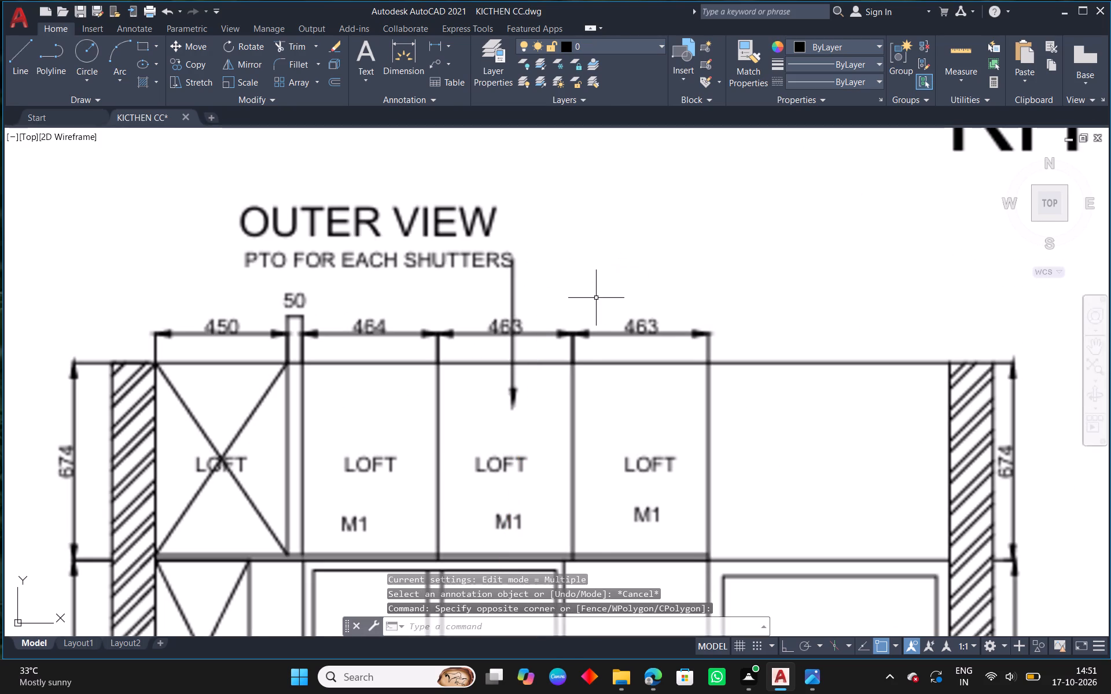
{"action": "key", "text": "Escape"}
Copy the middle 463 bay's LOFT label again to above the 464 dimension, just below the OVER VIEW title.
{"action": "scroll", "coordinate": [588, 344], "scroll_direction": "down", "scroll_amount": 2}
{"action": "middle_click_drag", "start_coordinate": [600, 463], "coordinate": [589, 335]}
{"action": "middle_click_drag", "start_coordinate": [564, 497], "coordinate": [568, 480]}
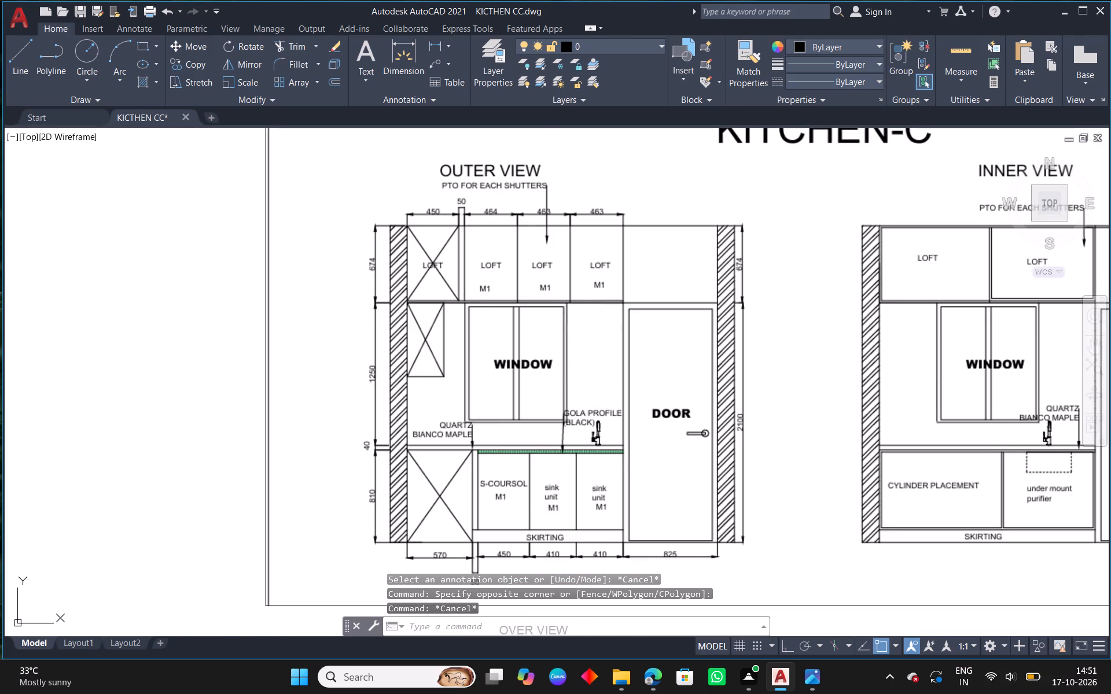
{"action": "middle_click_drag", "start_coordinate": [568, 480], "coordinate": [551, 279]}
{"action": "scroll", "coordinate": [503, 427], "scroll_direction": "up", "scroll_amount": 2}
{"action": "scroll", "coordinate": [456, 469], "scroll_direction": "up", "scroll_amount": 1}
{"action": "left_click", "coordinate": [474, 503]}
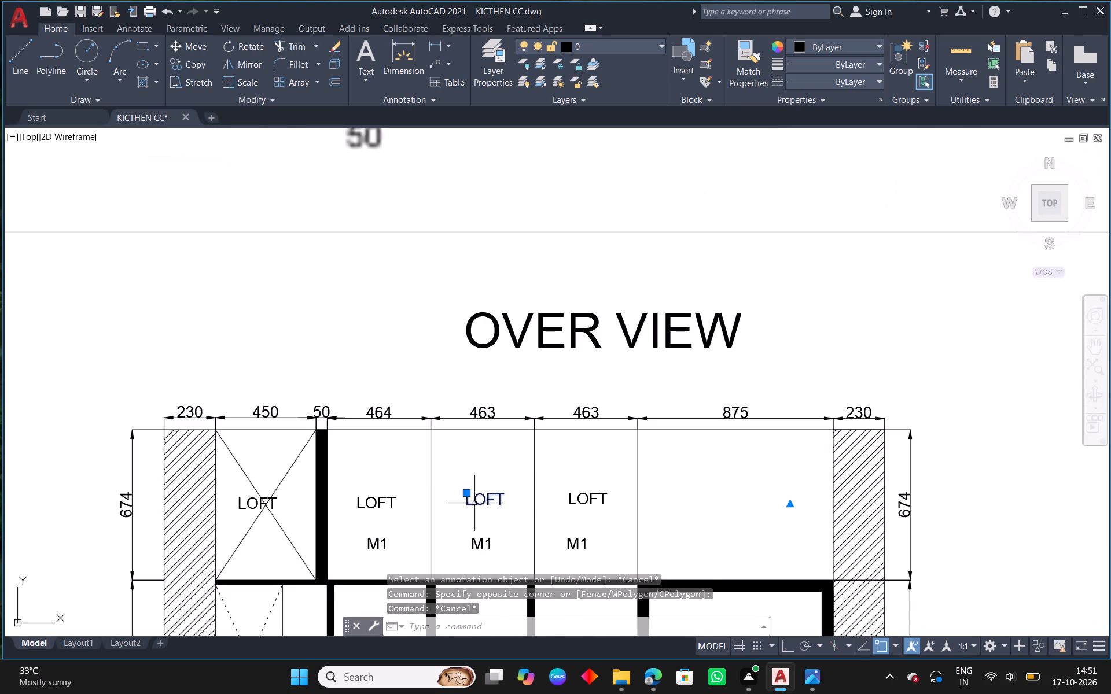
{"action": "type", "text": "CO"}
{"action": "key", "text": "space"}
{"action": "left_click", "coordinate": [474, 503]}
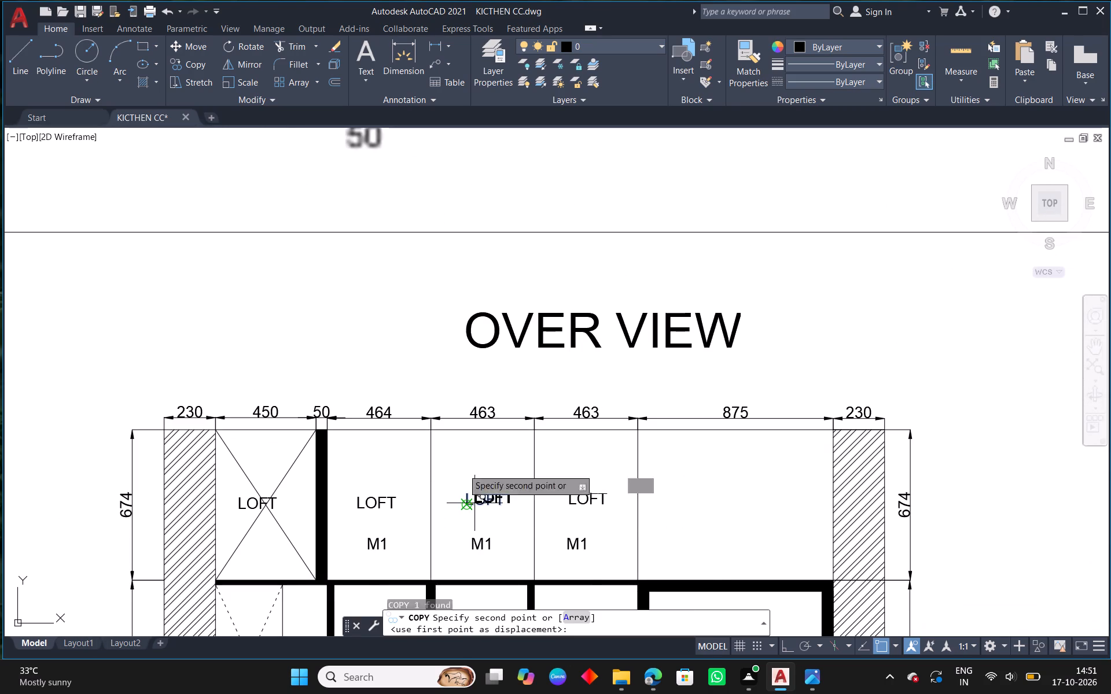
{"action": "left_click", "coordinate": [403, 383]}
{"action": "key", "text": "Escape"}
Replace the text of the LOFT copy below the OVER VIEW title with PTO.
{"action": "type", "text": "ED"}
{"action": "key", "text": "space"}
{"action": "left_click", "coordinate": [435, 381]}
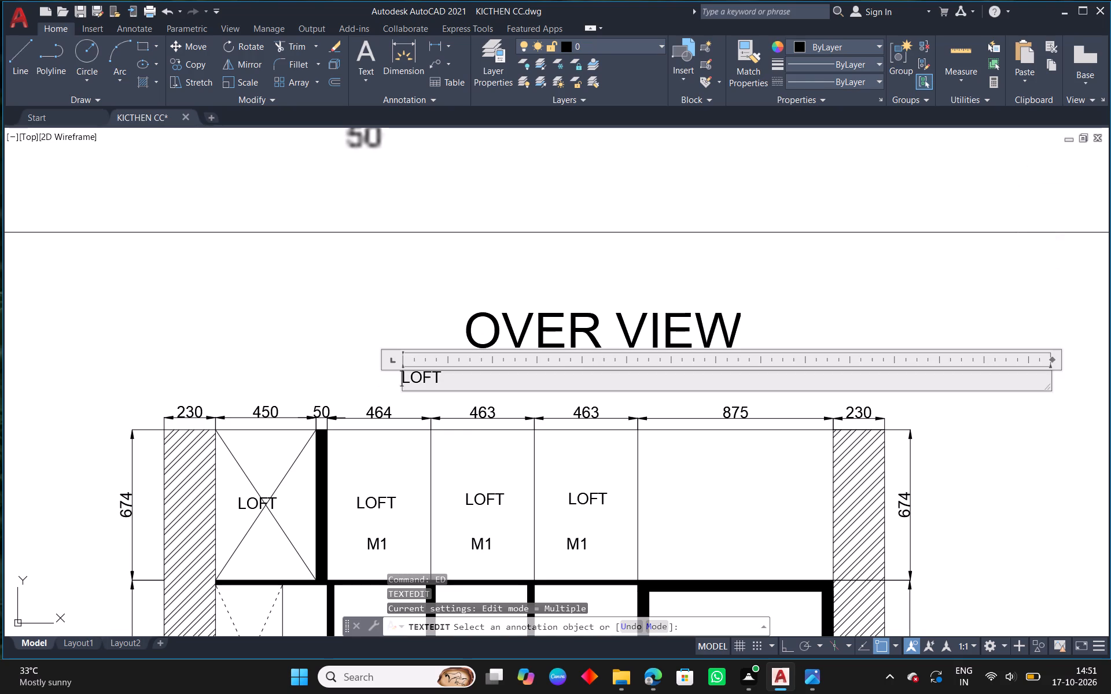
{"action": "left_click_drag", "start_coordinate": [446, 380], "coordinate": [376, 373]}
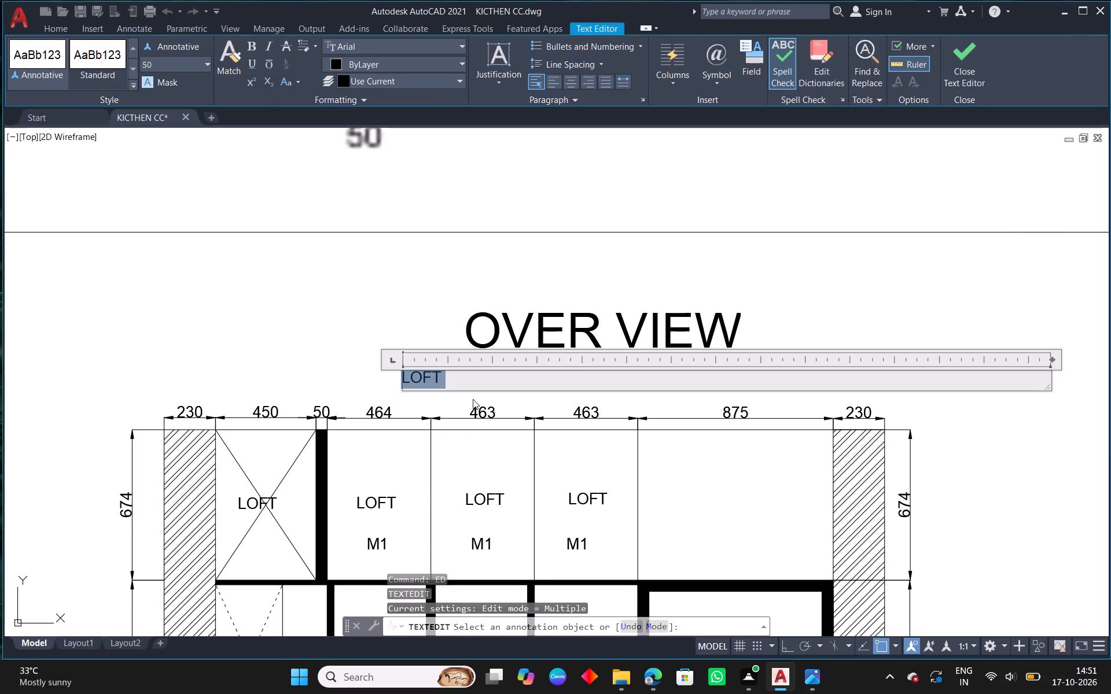
{"action": "key", "text": "BackSpace"}
{"action": "type", "text": "PTO"}
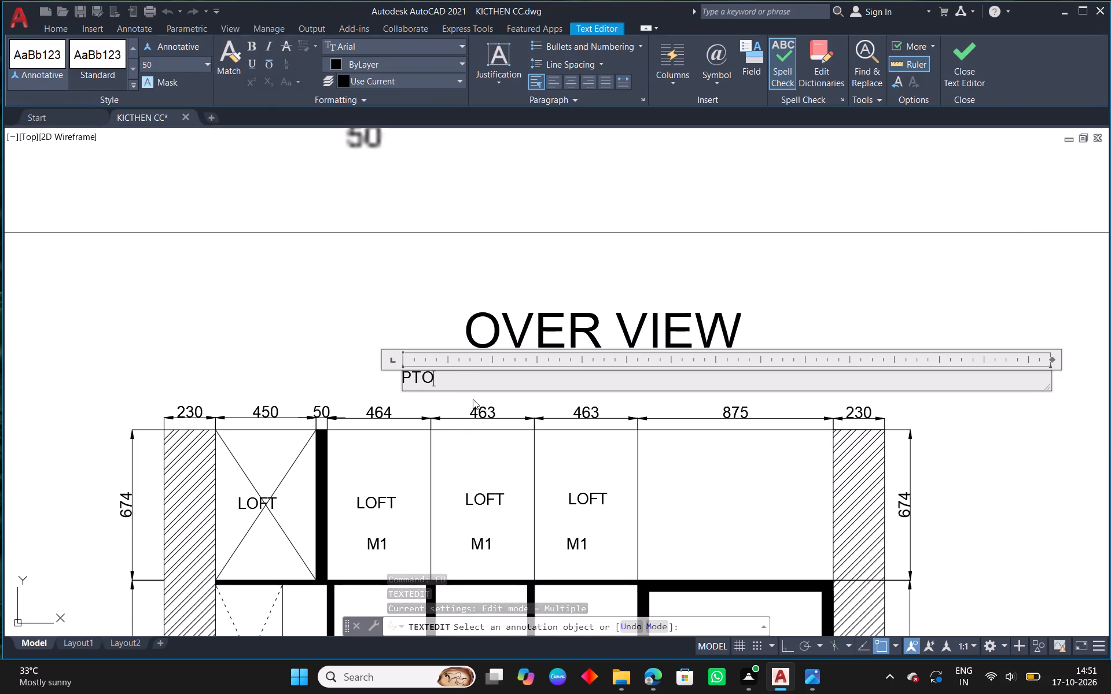
{"action": "left_click", "coordinate": [404, 293]}
{"action": "right_click", "coordinate": [404, 280]}
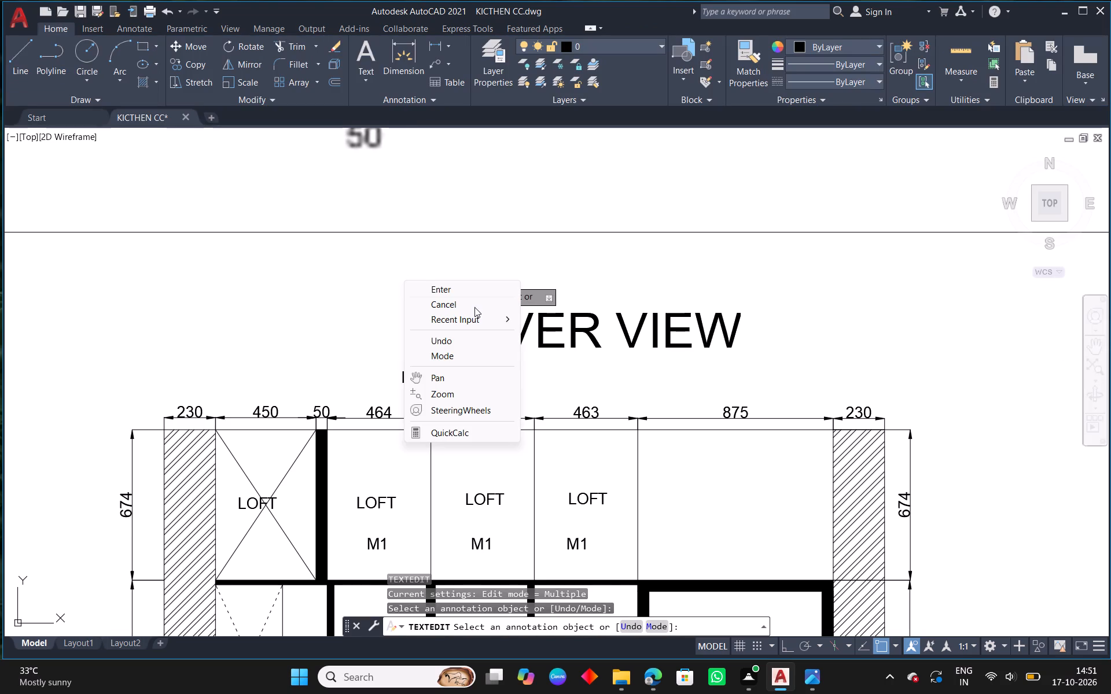
{"action": "left_click", "coordinate": [469, 290]}
Extend the PTO note below the OVER VIEW title with FOR EACH, double-spacing the words.
{"action": "scroll", "coordinate": [457, 376], "scroll_direction": "down", "scroll_amount": 4}
{"action": "middle_click_drag", "start_coordinate": [459, 204], "coordinate": [458, 213]}
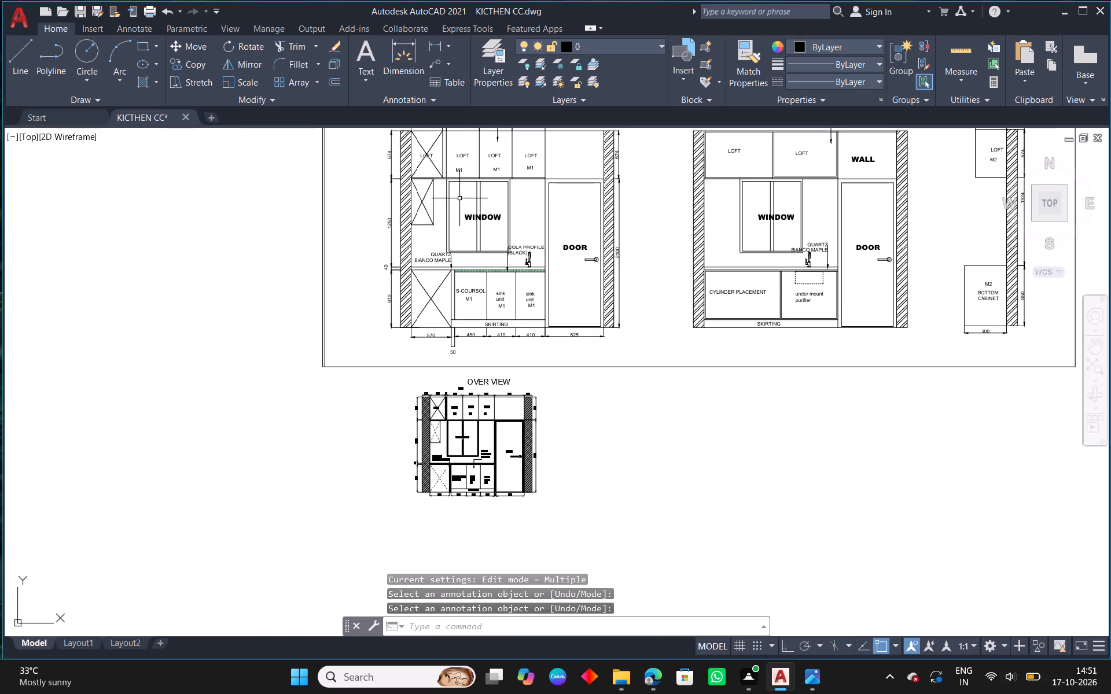
{"action": "middle_click_drag", "start_coordinate": [458, 213], "coordinate": [452, 324]}
{"action": "scroll", "coordinate": [436, 527], "scroll_direction": "up", "scroll_amount": 3}
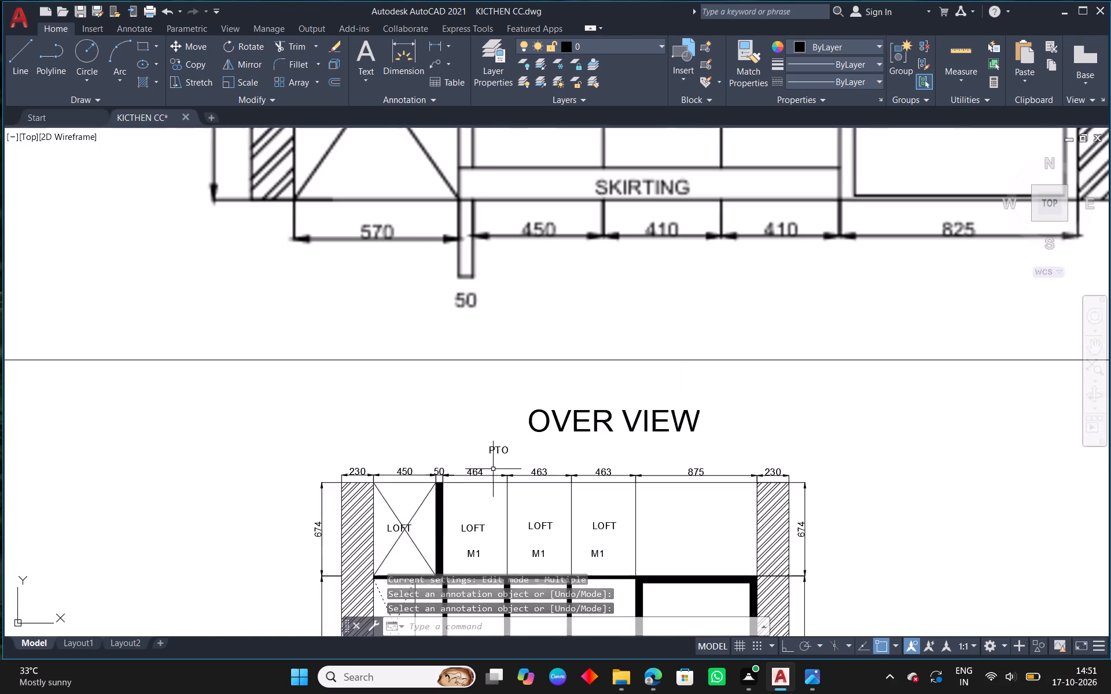
{"action": "scroll", "coordinate": [514, 448], "scroll_direction": "up", "scroll_amount": 2}
{"action": "type", "text": "ED"}
{"action": "key", "text": "space"}
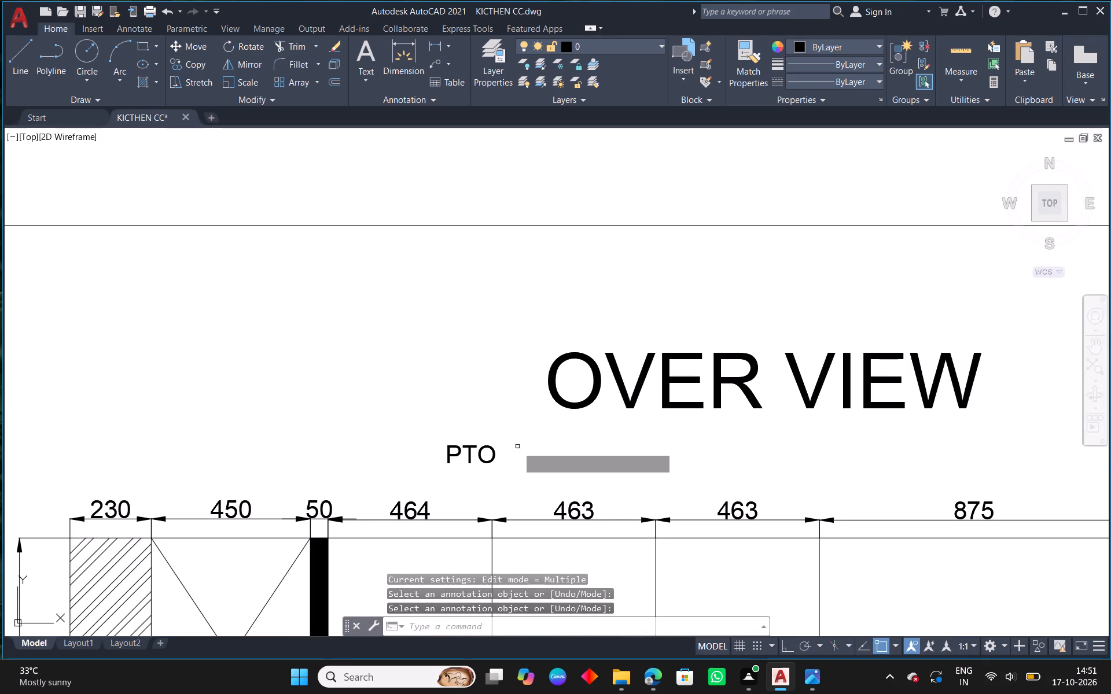
{"action": "scroll", "coordinate": [506, 458], "scroll_direction": "up", "scroll_amount": 1}
{"action": "left_click", "coordinate": [485, 463]}
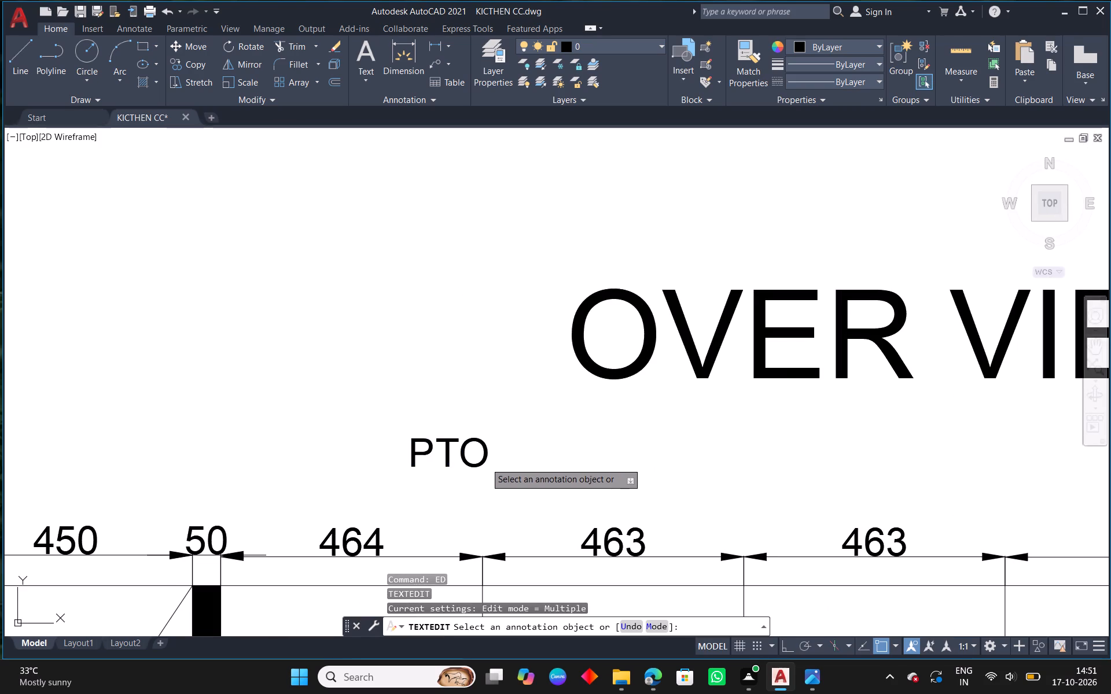
{"action": "left_click", "coordinate": [495, 454]}
{"action": "key", "text": "space"}
{"action": "key", "text": "space"}
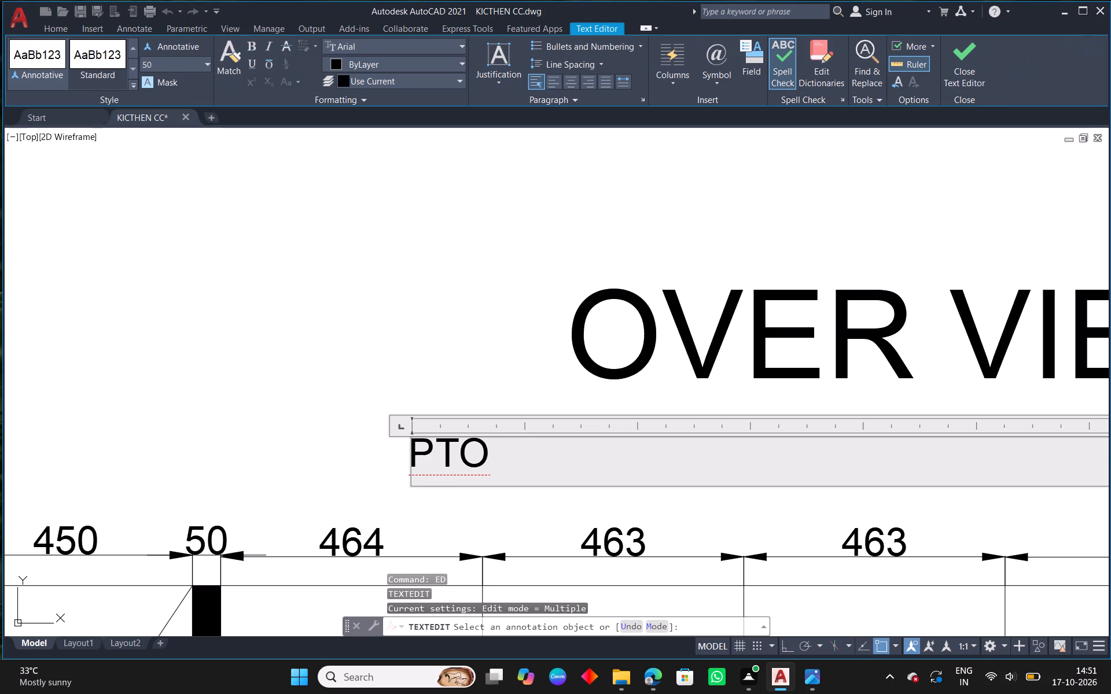
{"action": "type", "text": "FOR EACH"}
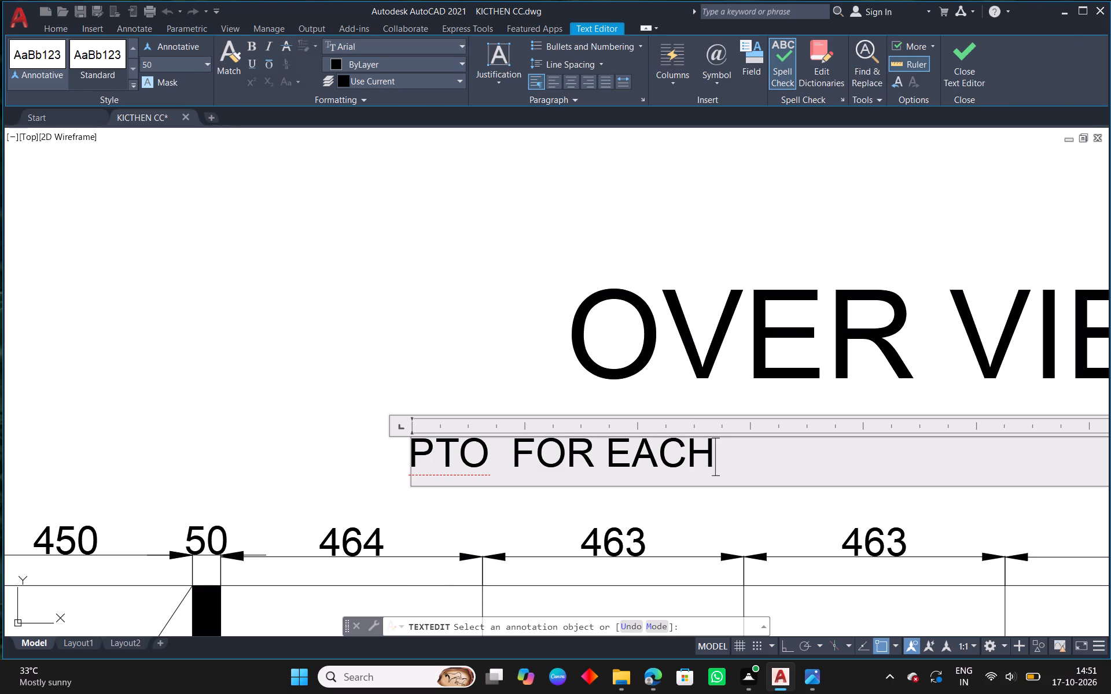
{"action": "left_click", "coordinate": [610, 467]}
{"action": "key", "text": "space"}
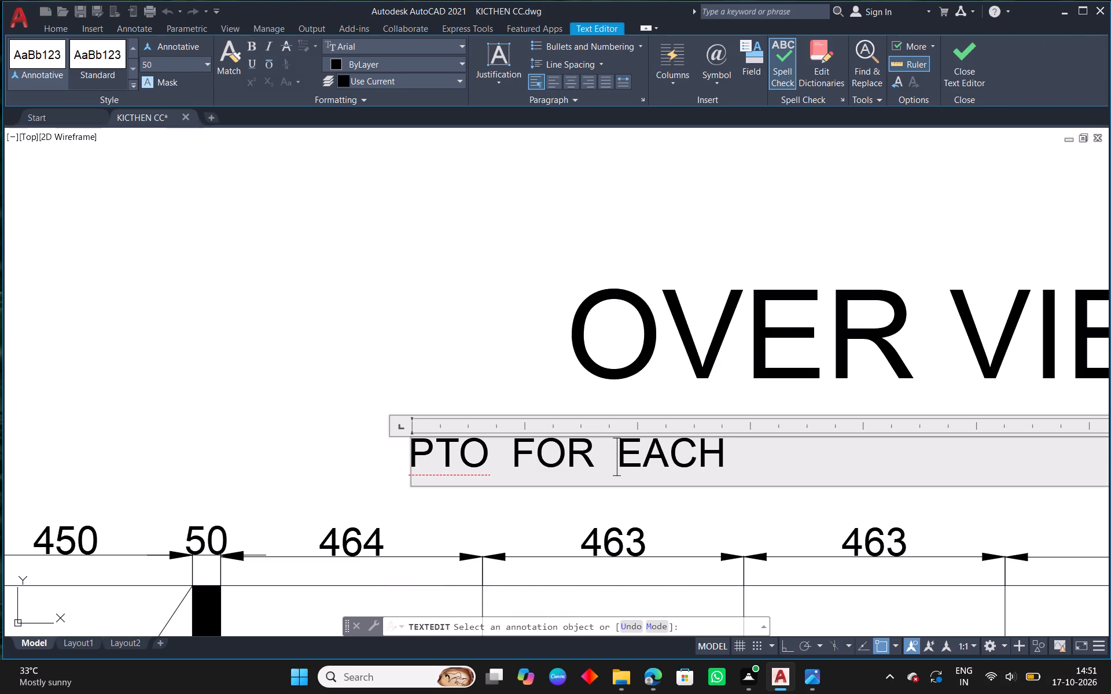
{"action": "left_click", "coordinate": [393, 242]}
{"action": "right_click", "coordinate": [400, 232]}
{"action": "left_click", "coordinate": [455, 242]}
Add SHUTTERS to the end of the PTO FOR EACH note below the OVER VIEW title.
{"action": "scroll", "coordinate": [527, 341], "scroll_direction": "down", "scroll_amount": 2}
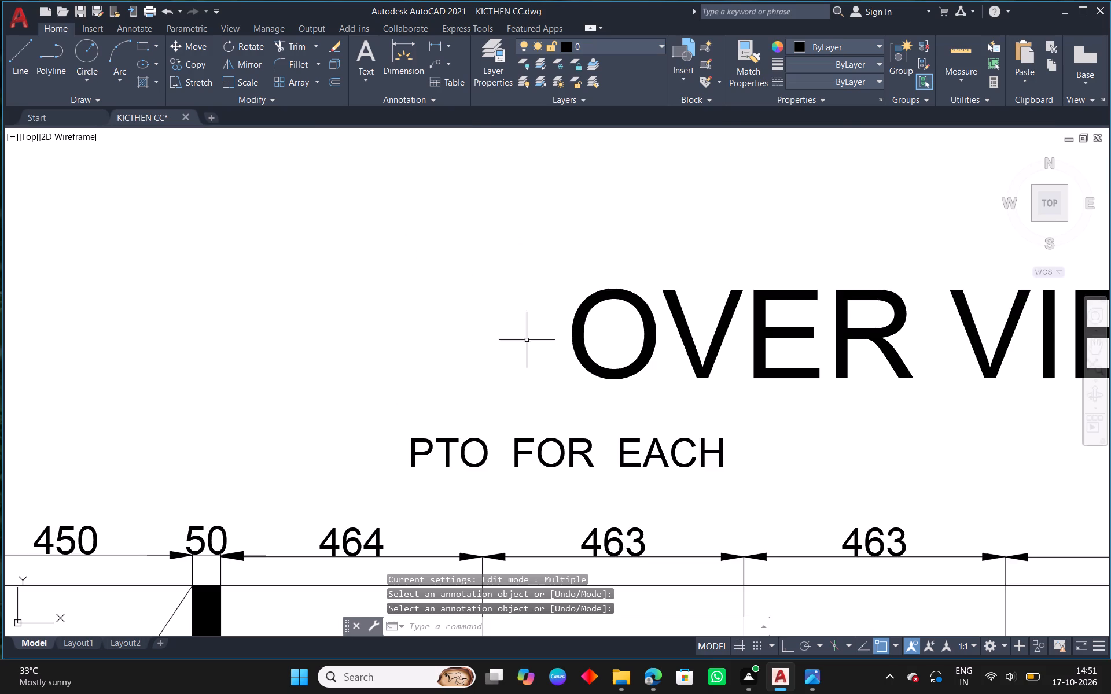
{"action": "scroll", "coordinate": [529, 346], "scroll_direction": "down", "scroll_amount": 1}
{"action": "scroll", "coordinate": [571, 380], "scroll_direction": "down", "scroll_amount": 2}
{"action": "middle_click_drag", "start_coordinate": [664, 322], "coordinate": [598, 445]}
{"action": "scroll", "coordinate": [597, 446], "scroll_direction": "down", "scroll_amount": 2}
{"action": "scroll", "coordinate": [598, 254], "scroll_direction": "up", "scroll_amount": 2}
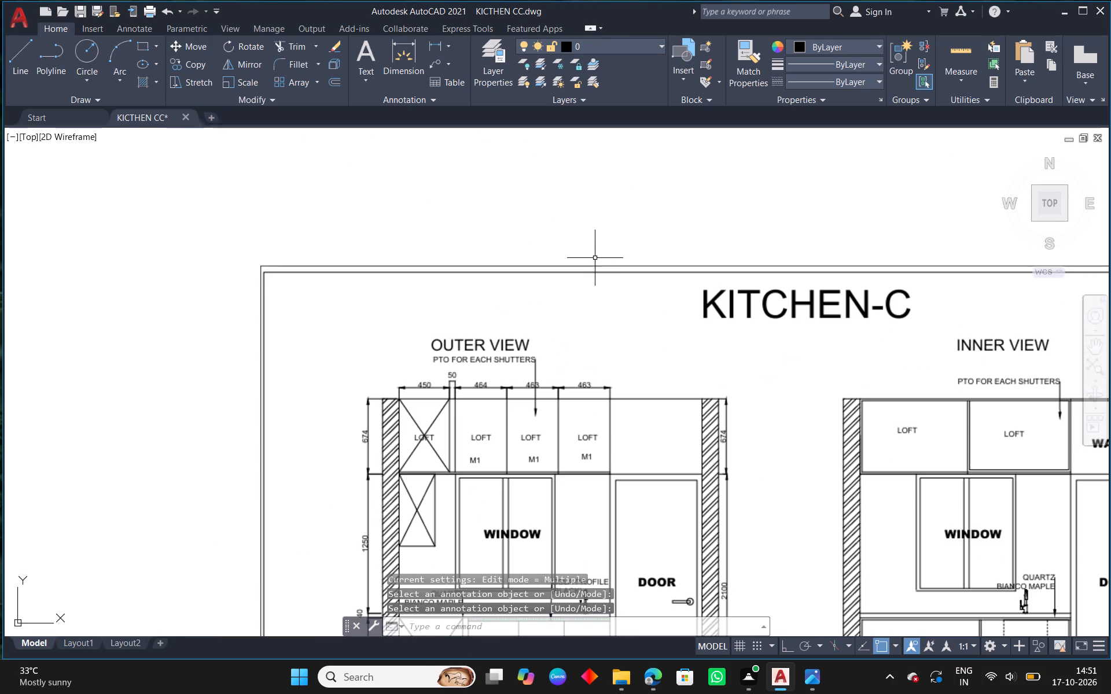
{"action": "middle_click_drag", "start_coordinate": [672, 435], "coordinate": [658, 191]}
{"action": "scroll", "coordinate": [561, 595], "scroll_direction": "up", "scroll_amount": 2}
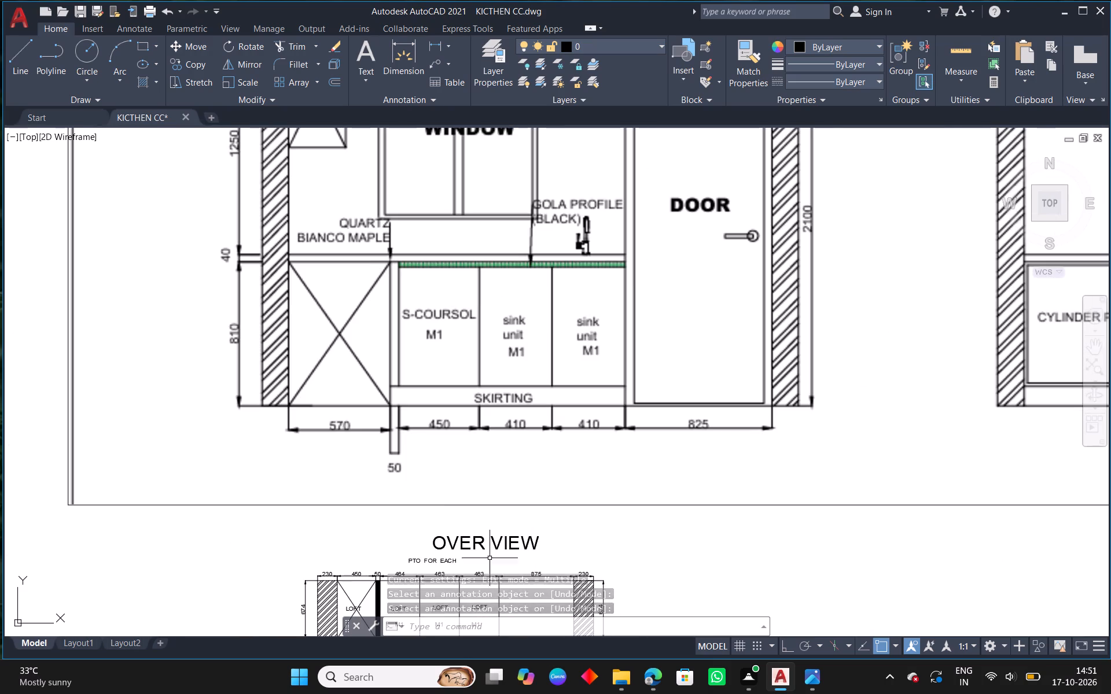
{"action": "middle_click_drag", "start_coordinate": [441, 536], "coordinate": [525, 345]}
{"action": "scroll", "coordinate": [552, 355], "scroll_direction": "up", "scroll_amount": 3}
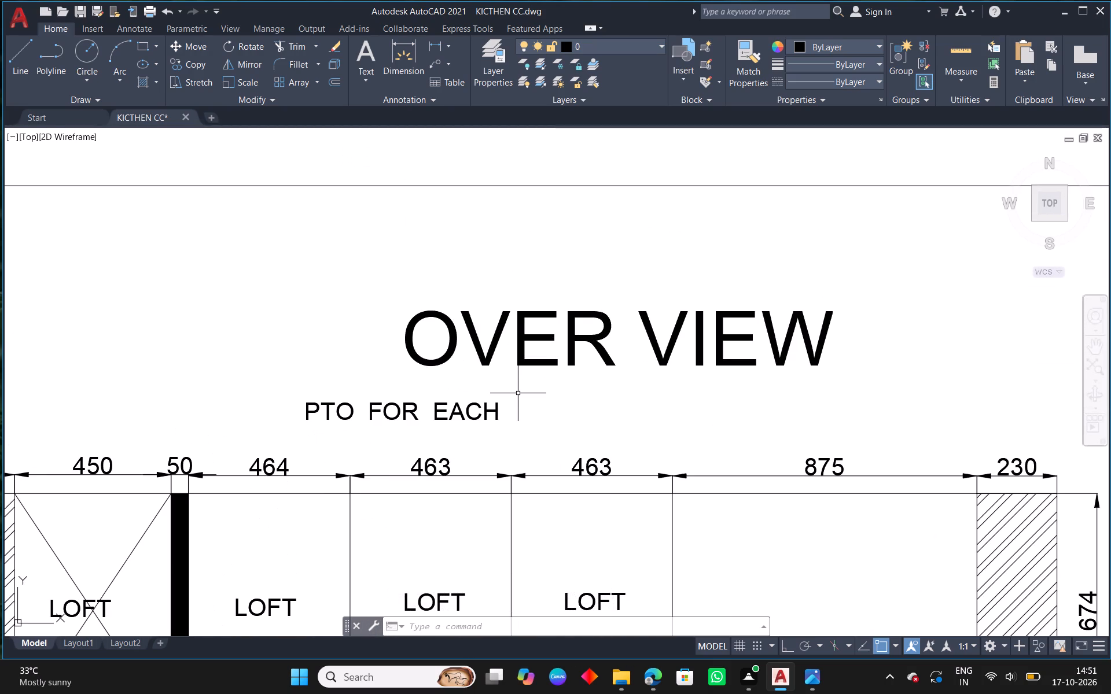
{"action": "type", "text": "ED"}
{"action": "key", "text": "space"}
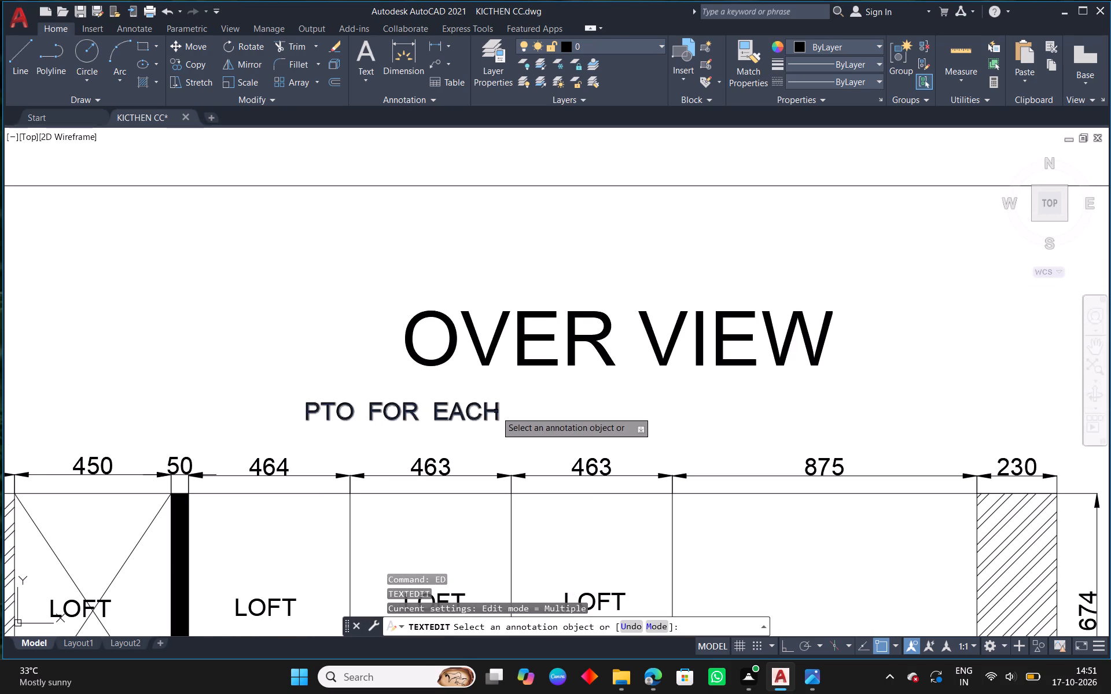
{"action": "left_click", "coordinate": [495, 414]}
{"action": "scroll", "coordinate": [495, 414], "scroll_direction": "up", "scroll_amount": 2}
{"action": "left_click", "coordinate": [547, 408]}
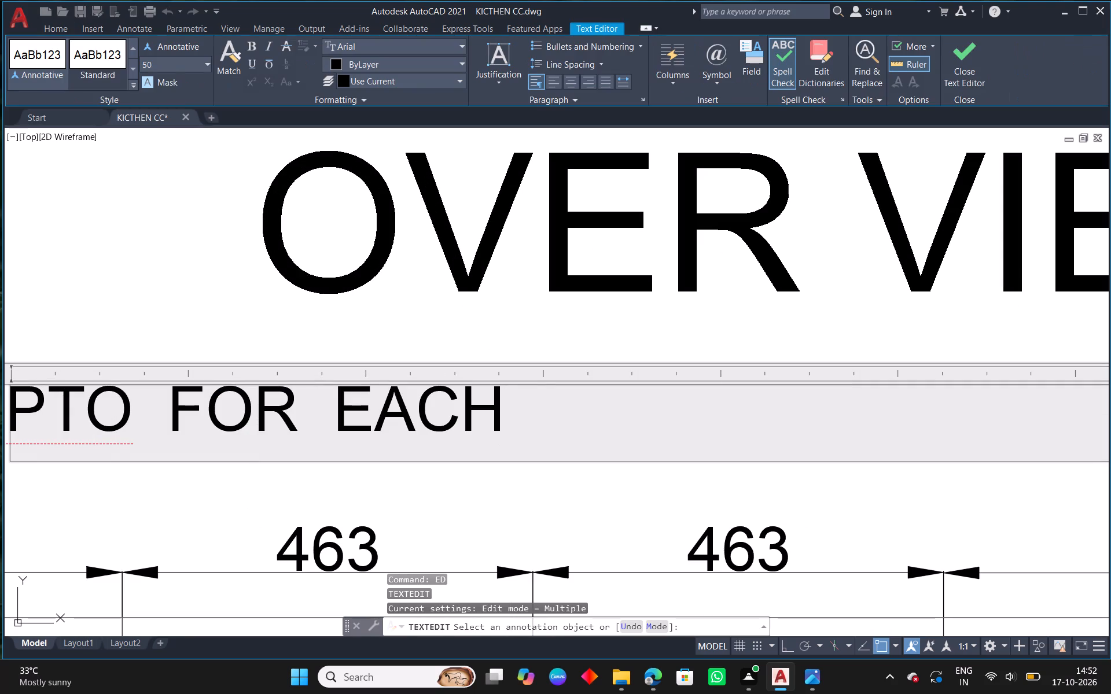
{"action": "key", "text": "space"}
{"action": "key", "text": "space"}
{"action": "type", "text": "SHUTTERS"}
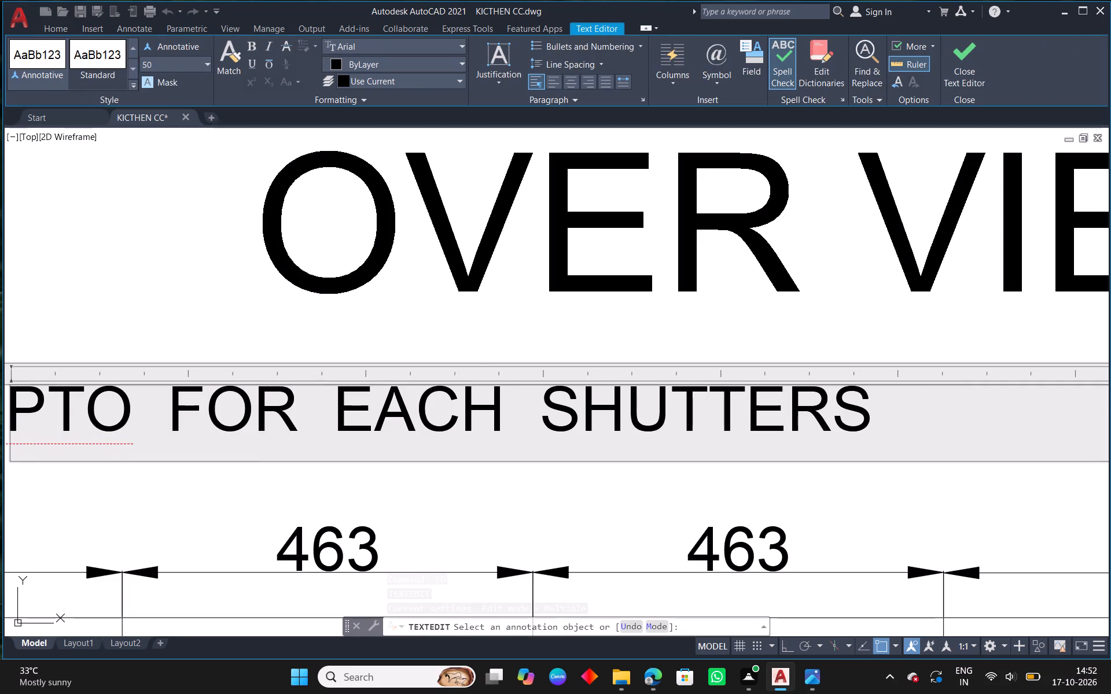
{"action": "right_click", "coordinate": [557, 337]}
{"action": "right_click", "coordinate": [518, 333]}
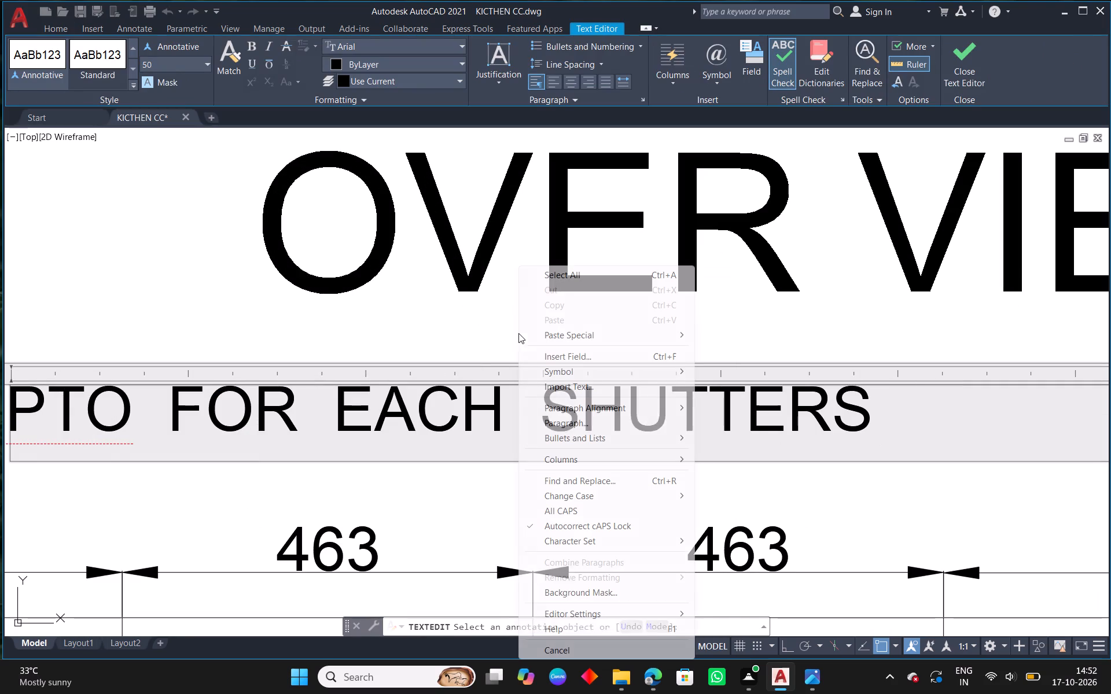
{"action": "left_click", "coordinate": [407, 319]}
{"action": "key", "text": "Escape"}
Draw a vertical leader line from the start of the PTO note down to just above the 464 bay's LOFT label.
{"action": "scroll", "coordinate": [414, 319], "scroll_direction": "down", "scroll_amount": 3}
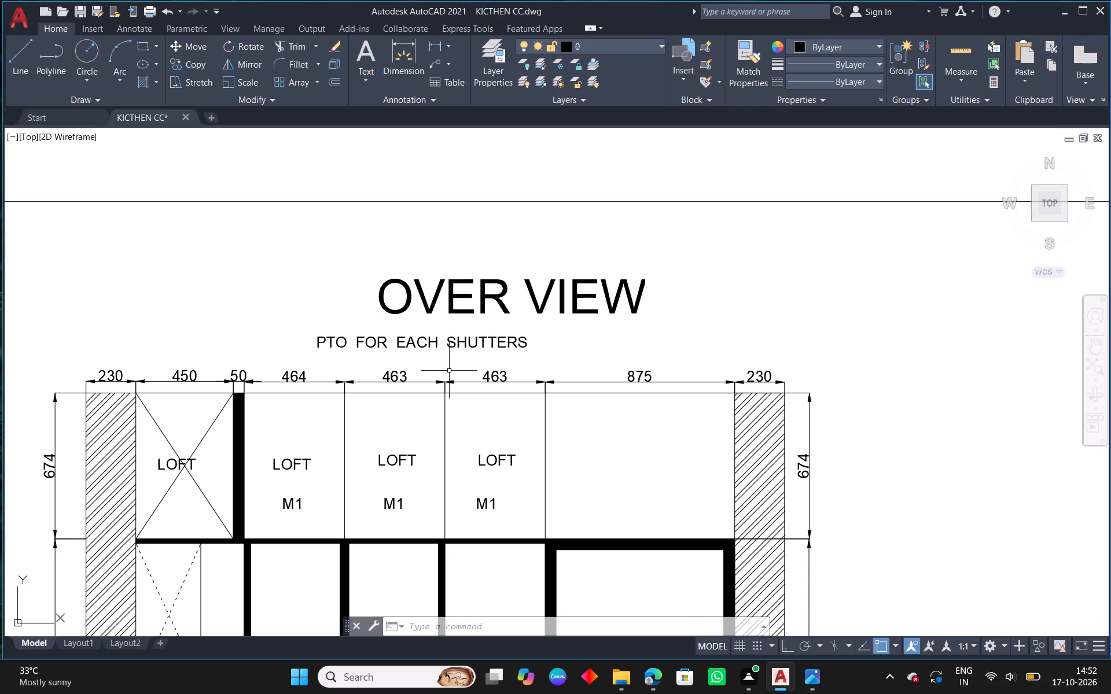
{"action": "scroll", "coordinate": [189, 222], "scroll_direction": "down", "scroll_amount": 2}
{"action": "scroll", "coordinate": [437, 333], "scroll_direction": "down", "scroll_amount": 3}
{"action": "middle_click_drag", "start_coordinate": [412, 275], "coordinate": [420, 281]}
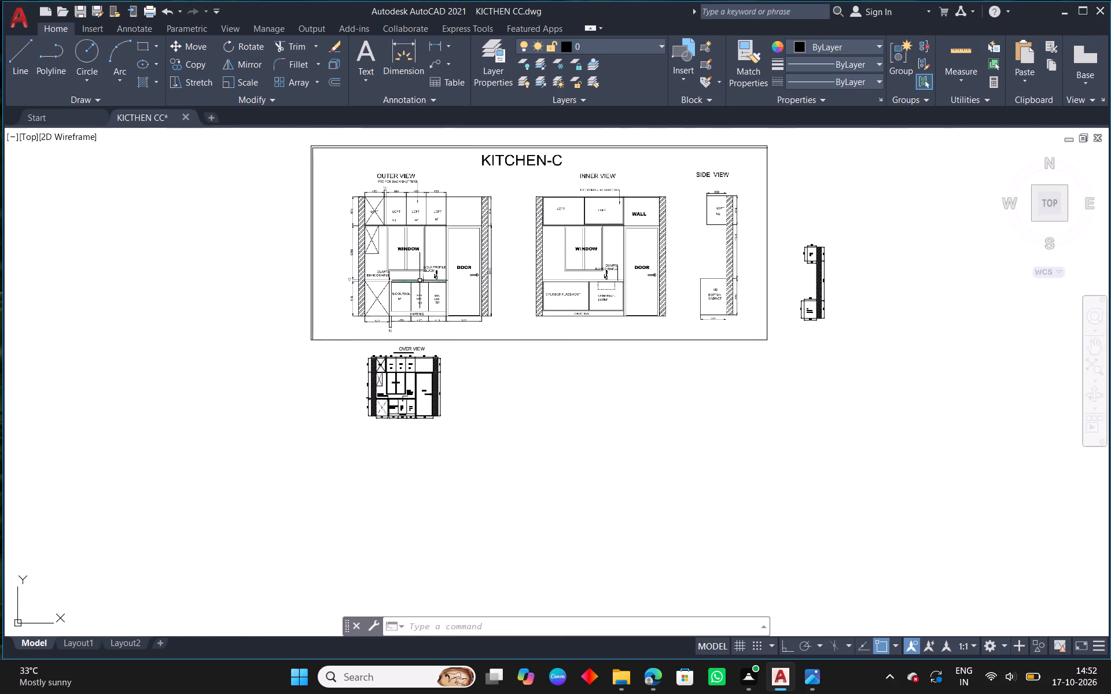
{"action": "scroll", "coordinate": [380, 184], "scroll_direction": "up", "scroll_amount": 2}
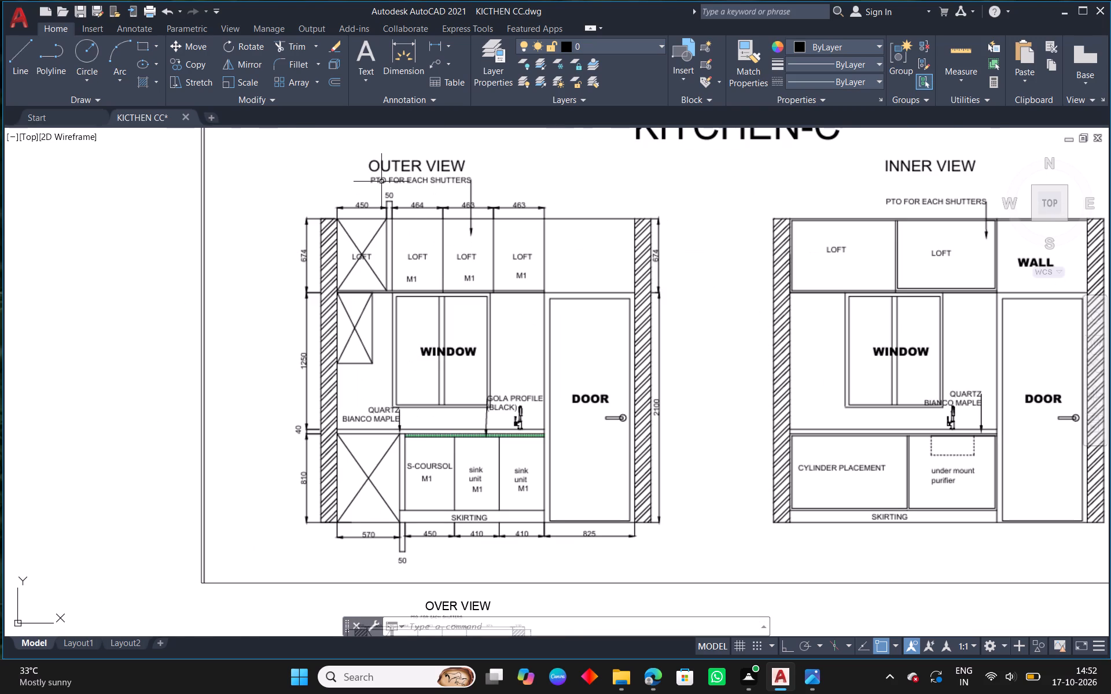
{"action": "scroll", "coordinate": [512, 240], "scroll_direction": "down", "scroll_amount": 2}
{"action": "scroll", "coordinate": [498, 440], "scroll_direction": "up", "scroll_amount": 3}
{"action": "scroll", "coordinate": [424, 279], "scroll_direction": "up", "scroll_amount": 2}
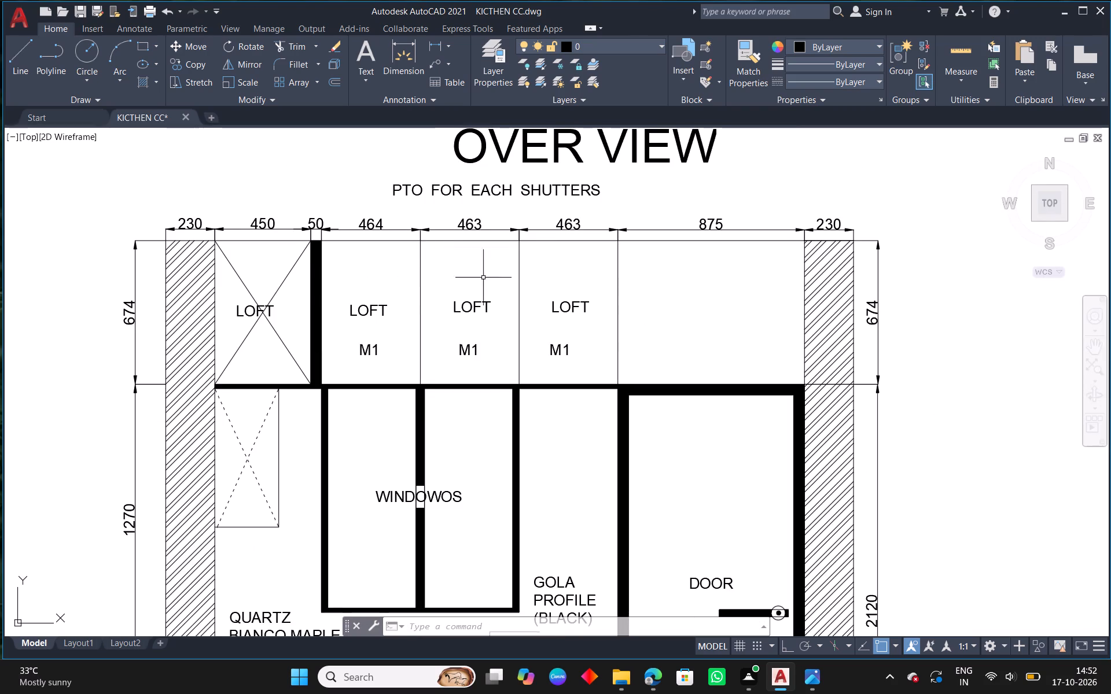
{"action": "middle_click_drag", "start_coordinate": [508, 269], "coordinate": [447, 276]}
{"action": "left_click", "coordinate": [20, 59]}
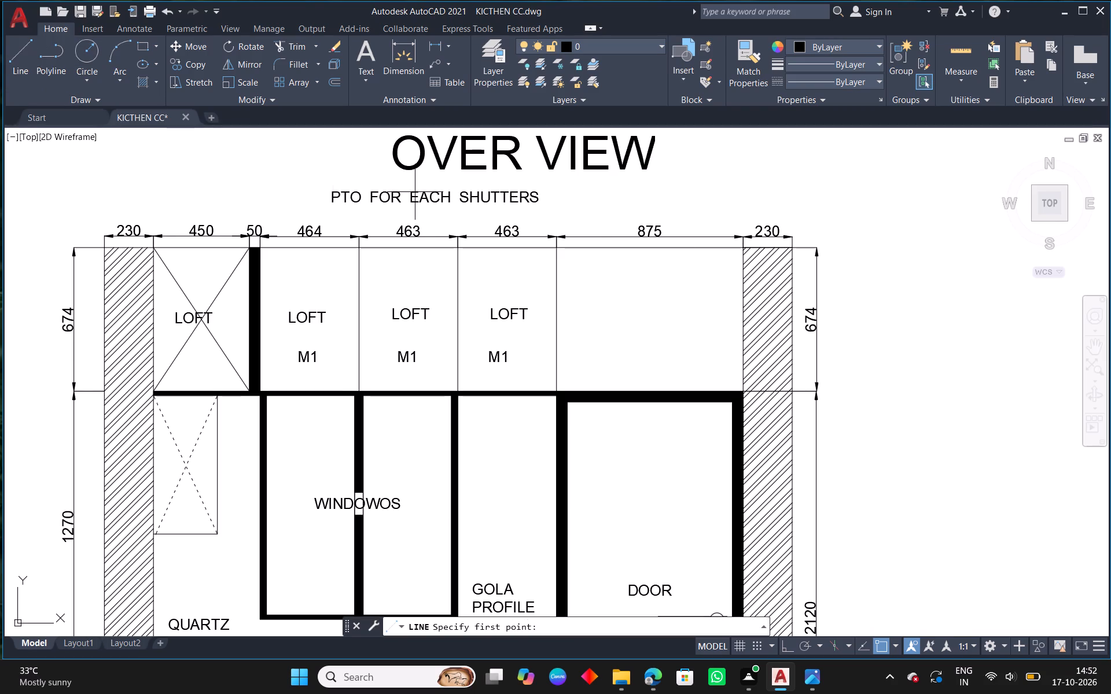
{"action": "scroll", "coordinate": [526, 237], "scroll_direction": "up", "scroll_amount": 1}
{"action": "left_click", "coordinate": [510, 194]}
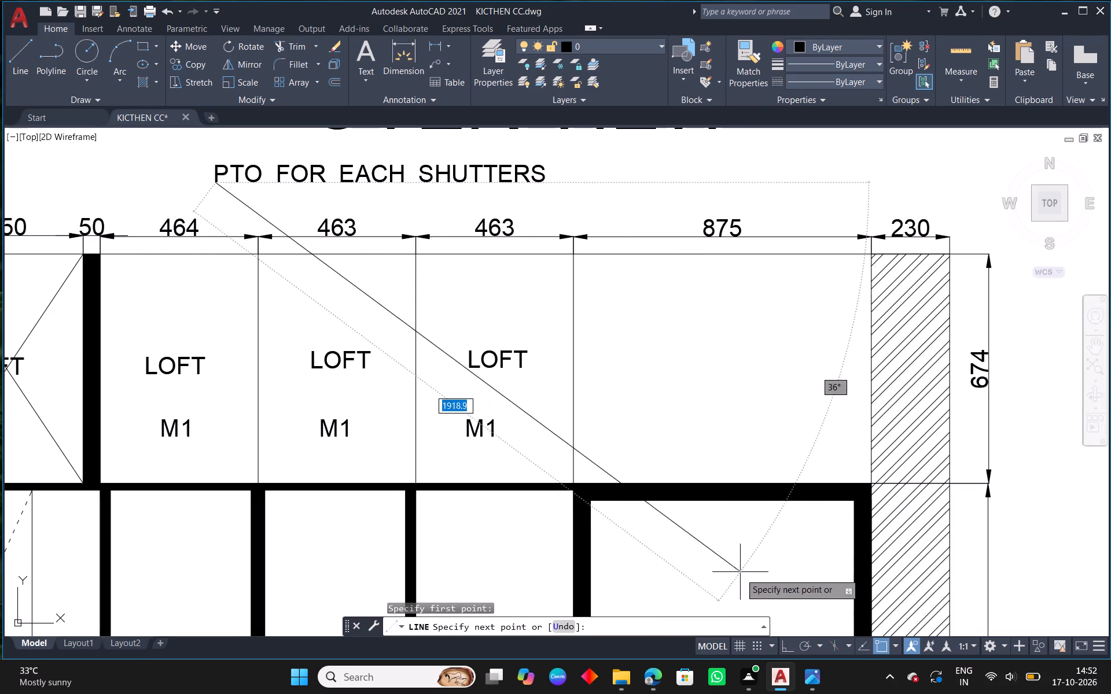
{"action": "left_click", "coordinate": [782, 648]}
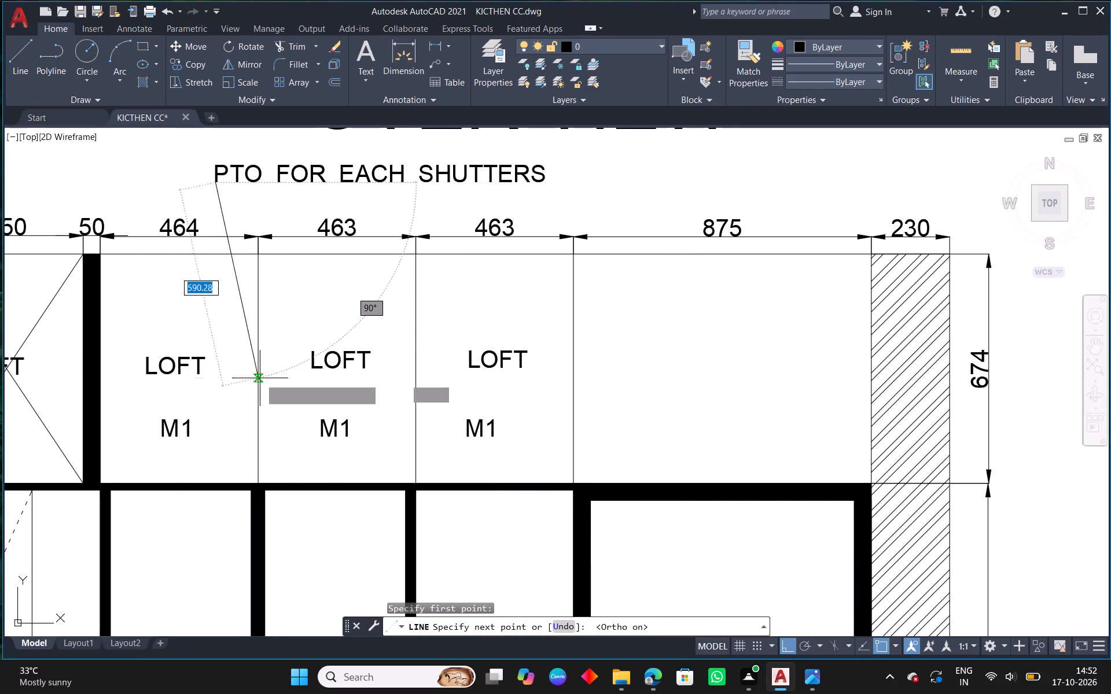
{"action": "scroll", "coordinate": [241, 324], "scroll_direction": "up", "scroll_amount": 1}
{"action": "left_click", "coordinate": [204, 337]}
{"action": "scroll", "coordinate": [180, 328], "scroll_direction": "up", "scroll_amount": 2}
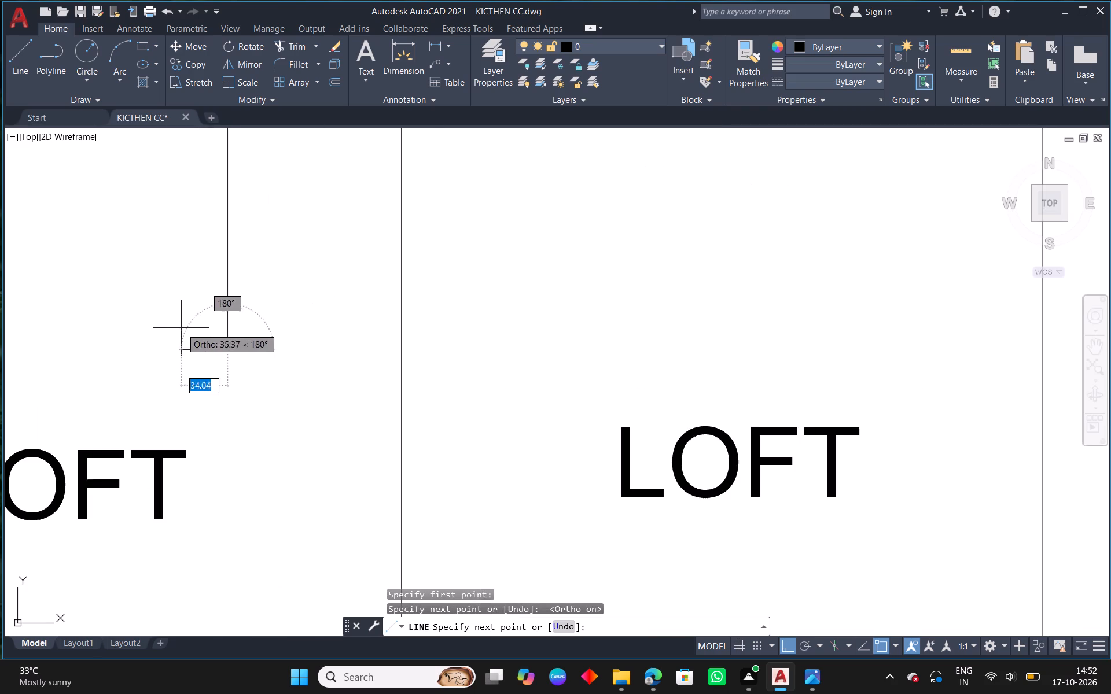
Draw two short slanted strokes from the PTO leader's lower end, one on each side, forming an arrowhead.
{"action": "left_click", "coordinate": [790, 648]}
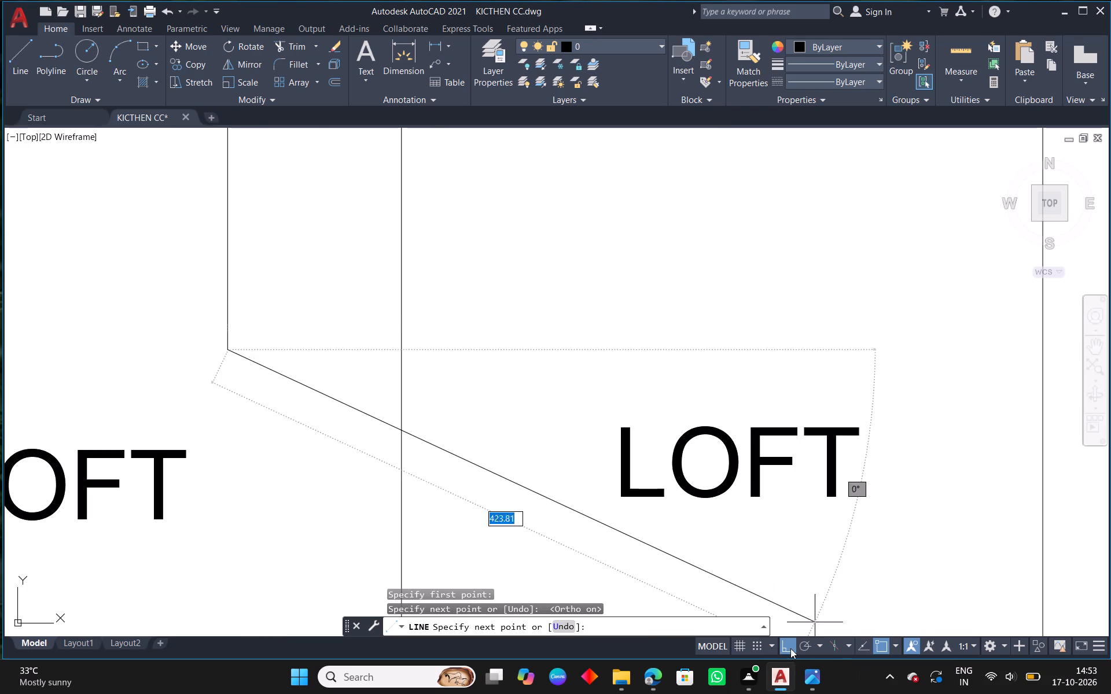
{"action": "scroll", "coordinate": [217, 322], "scroll_direction": "up", "scroll_amount": 1}
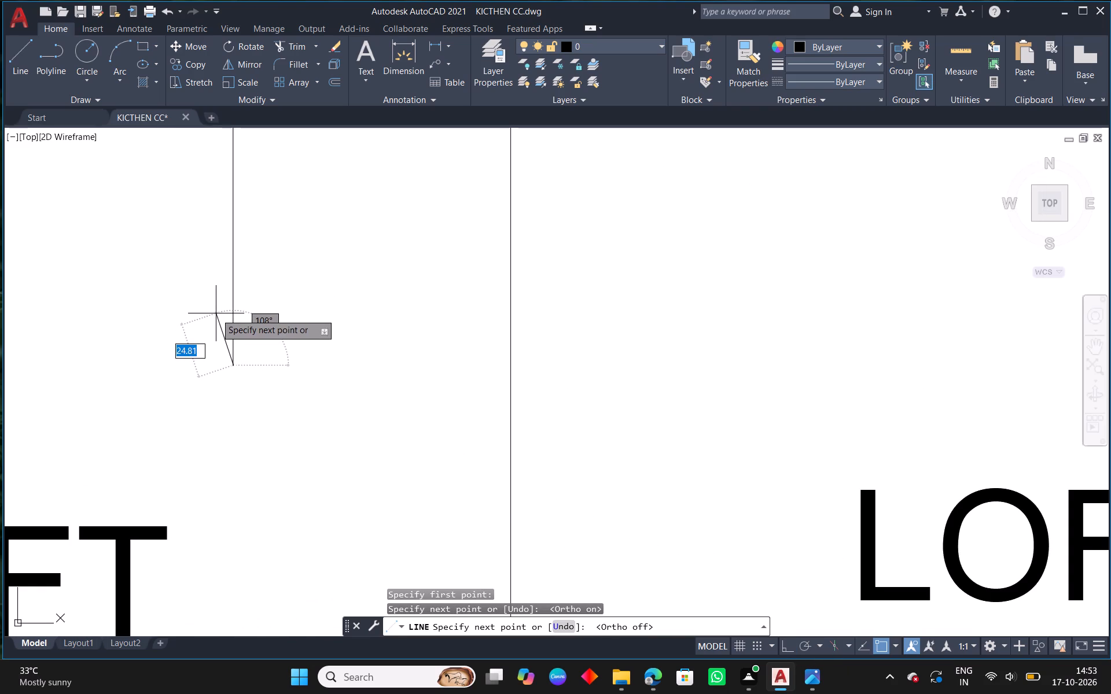
{"action": "scroll", "coordinate": [216, 313], "scroll_direction": "up", "scroll_amount": 2}
{"action": "left_click", "coordinate": [218, 313]}
{"action": "right_click", "coordinate": [218, 313]}
{"action": "left_click", "coordinate": [270, 324]}
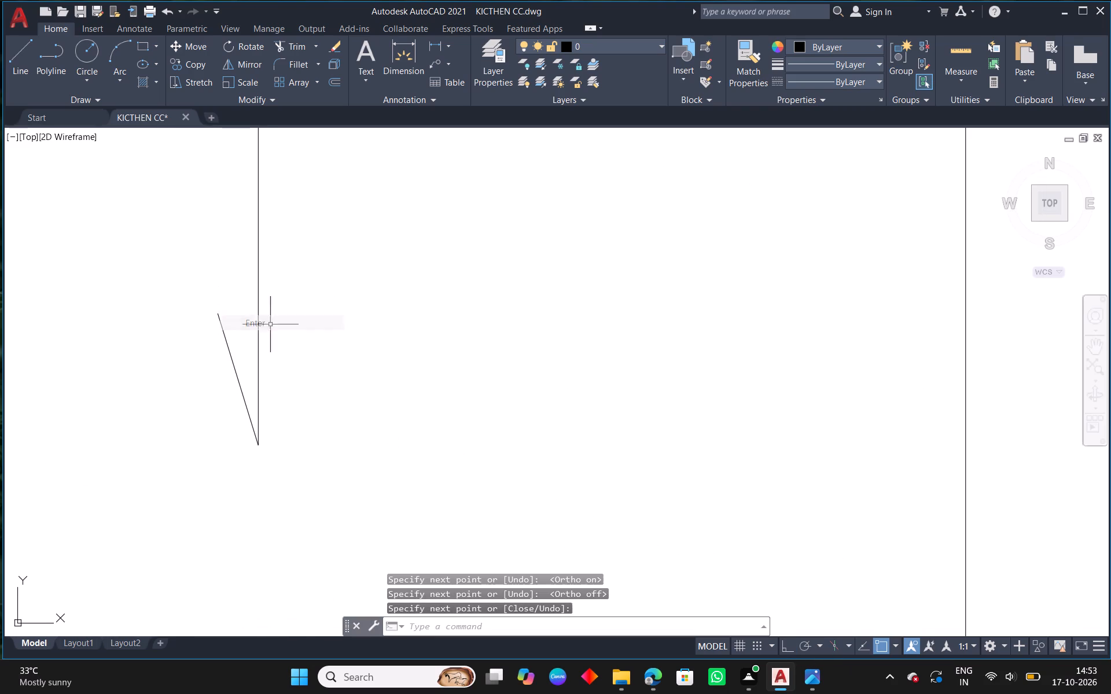
{"action": "right_click", "coordinate": [281, 315]}
{"action": "left_click", "coordinate": [330, 318]}
{"action": "left_click_drag", "start_coordinate": [261, 446], "coordinate": [263, 441]}
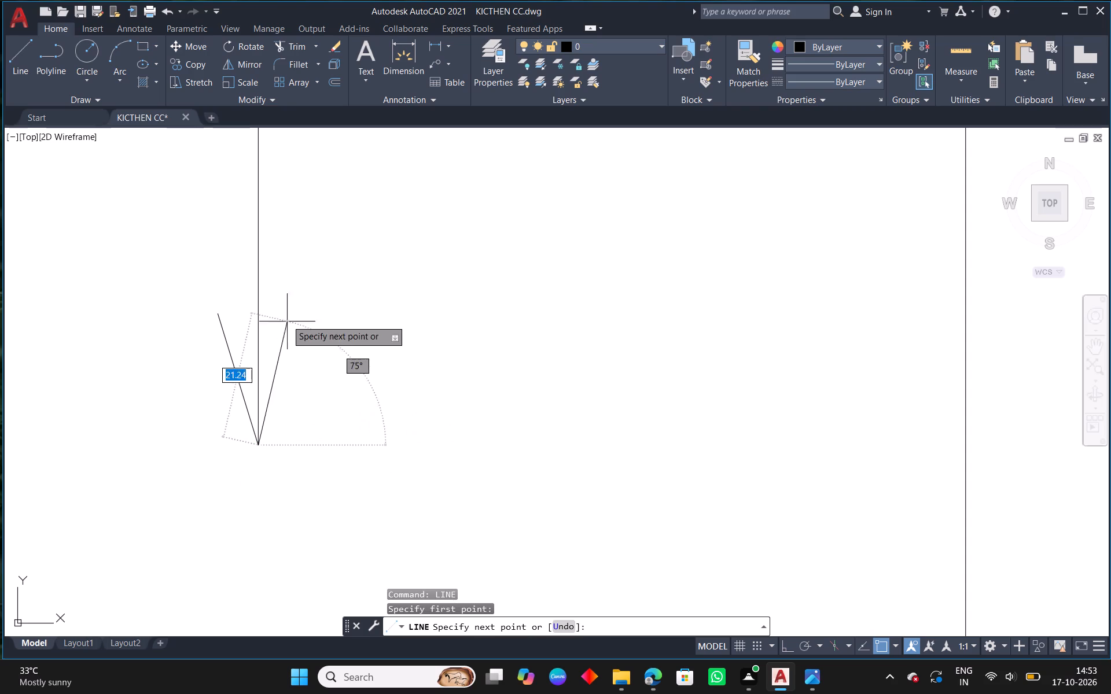
{"action": "left_click", "coordinate": [288, 317]}
{"action": "right_click", "coordinate": [289, 318]}
{"action": "left_click", "coordinate": [333, 325]}
{"action": "scroll", "coordinate": [459, 322], "scroll_direction": "down", "scroll_amount": 4}
{"action": "scroll", "coordinate": [598, 378], "scroll_direction": "down", "scroll_amount": 3}
{"action": "middle_click_drag", "start_coordinate": [718, 354], "coordinate": [606, 348]}
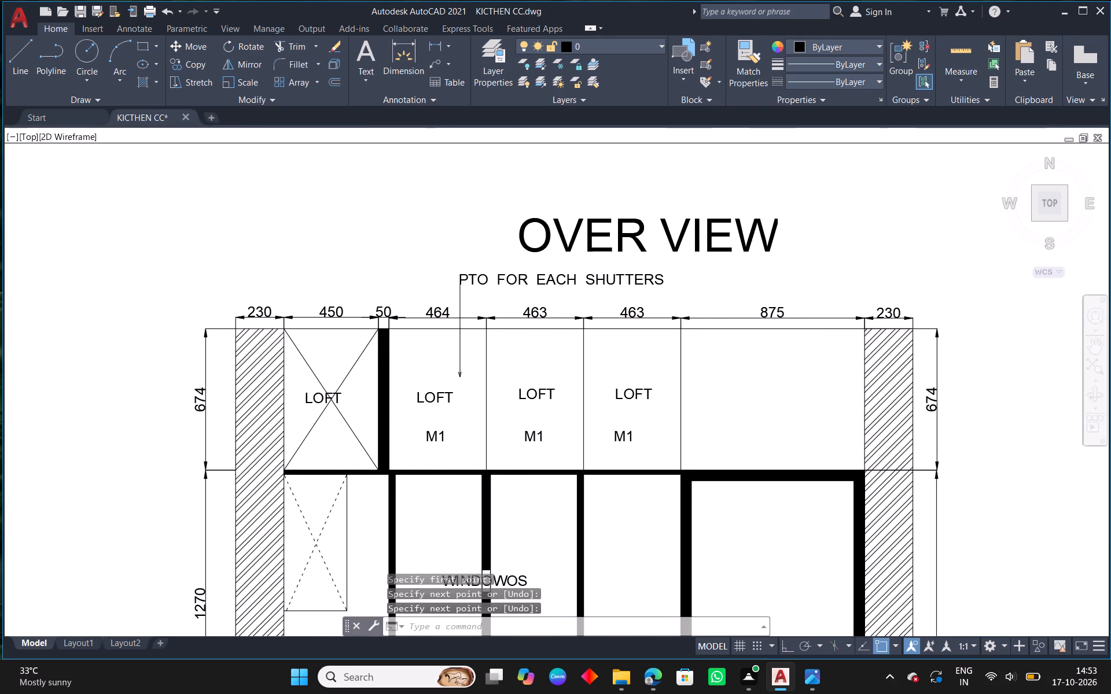
Copy the complete OVER VIEW elevation, with its title, notes and dimensions, from its lower wall corner to the free space on its right.
{"action": "scroll", "coordinate": [605, 348], "scroll_direction": "down", "scroll_amount": 2}
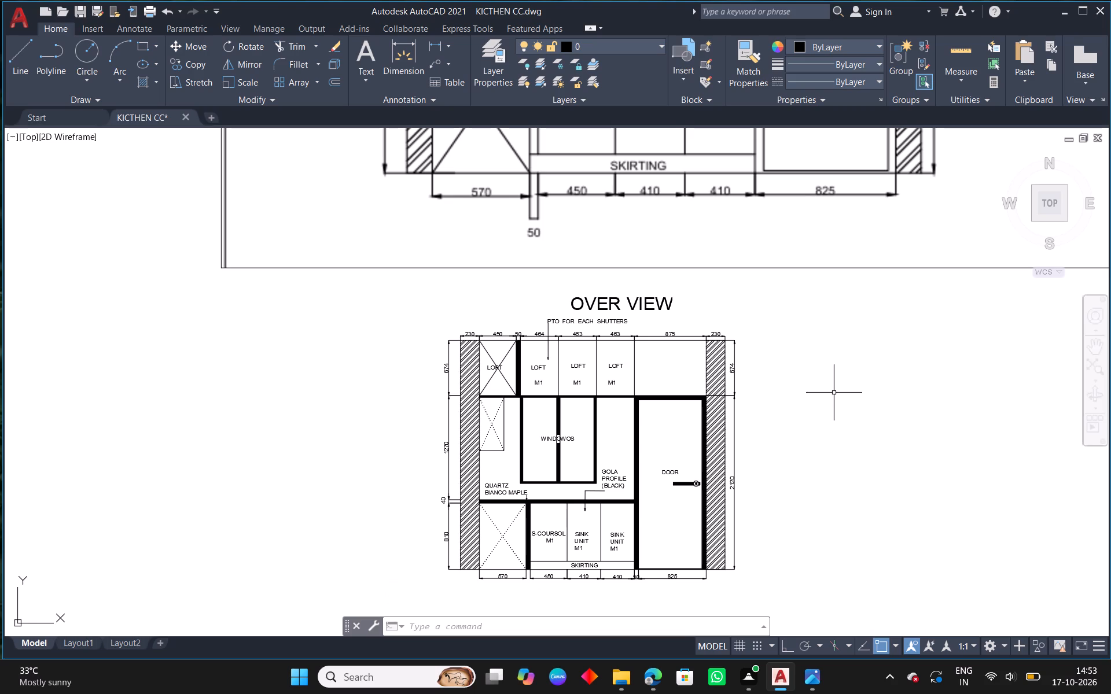
{"action": "scroll", "coordinate": [756, 398], "scroll_direction": "down", "scroll_amount": 3}
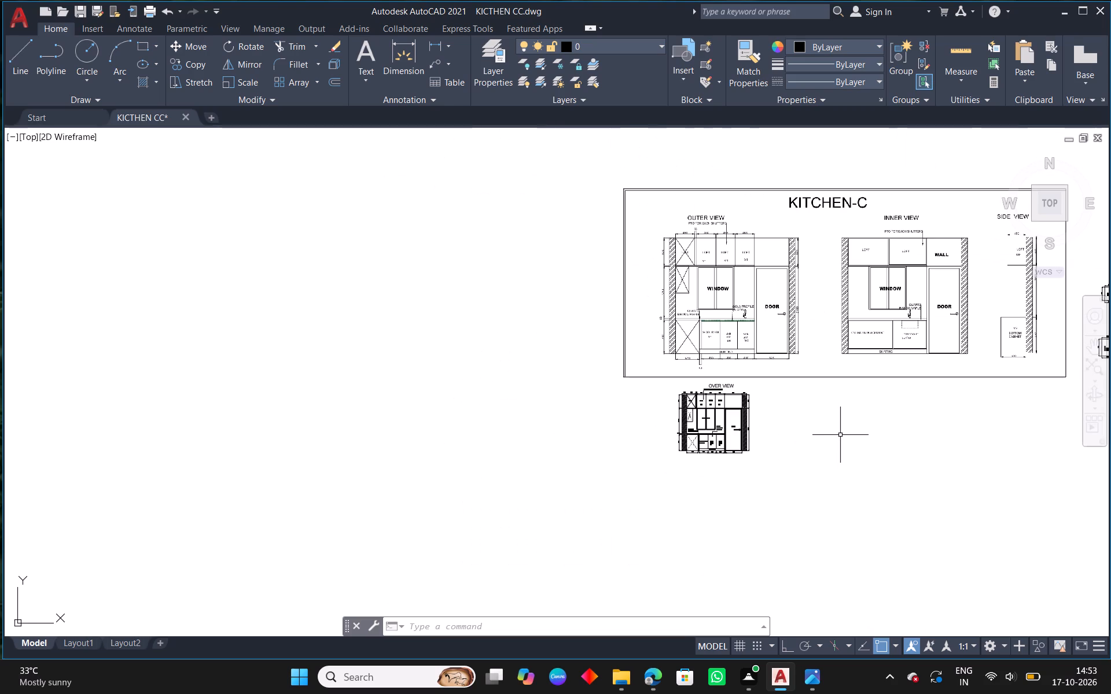
{"action": "left_click", "coordinate": [779, 468]}
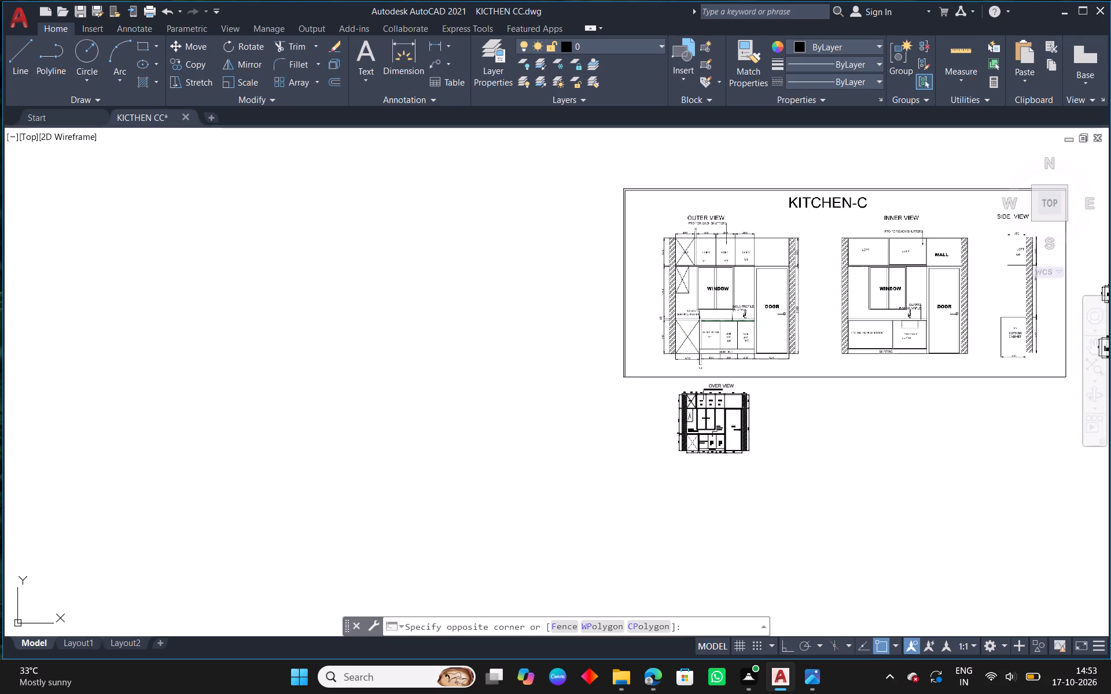
{"action": "left_click", "coordinate": [639, 378]}
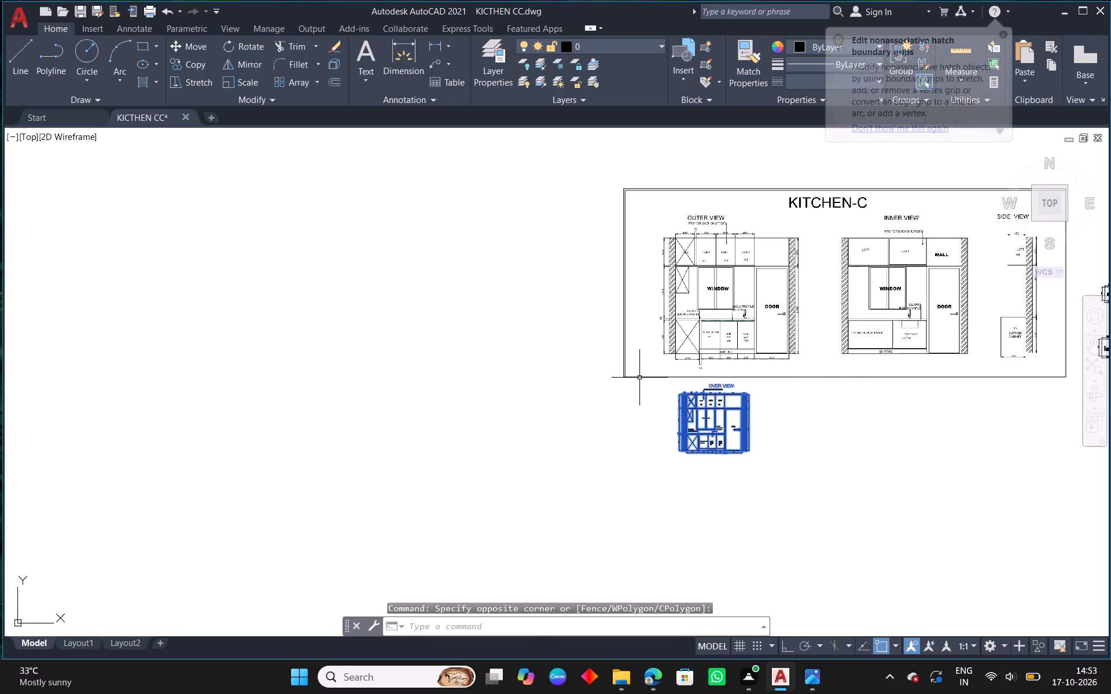
{"action": "left_click", "coordinate": [194, 67]}
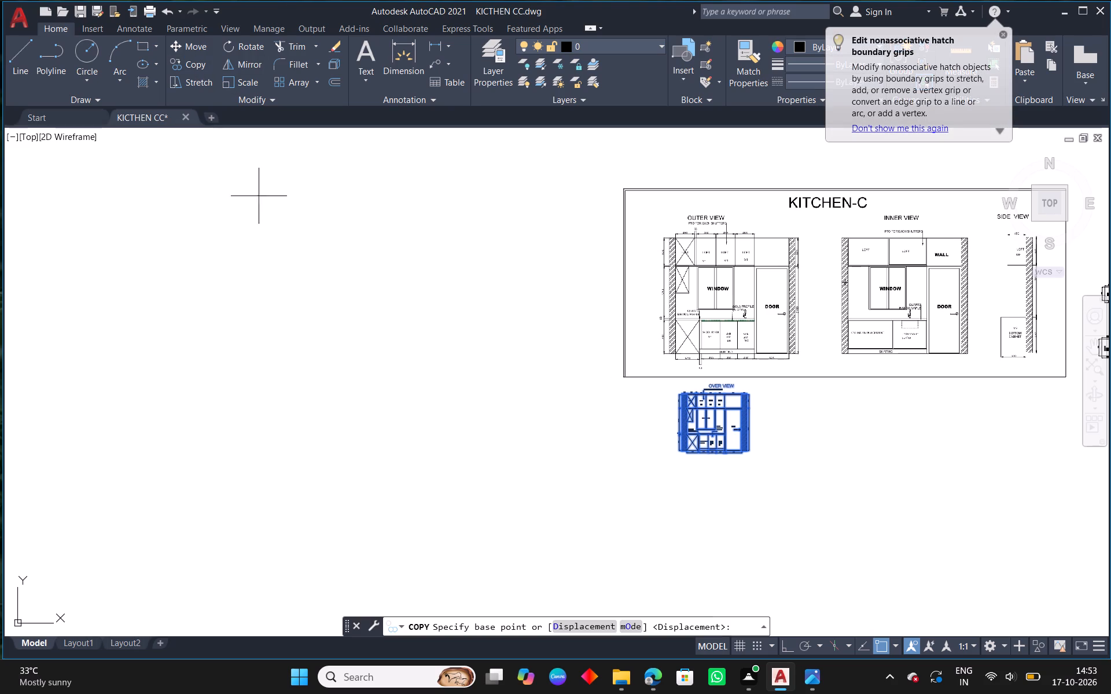
{"action": "middle_click_drag", "start_coordinate": [871, 446], "coordinate": [575, 344]}
{"action": "scroll", "coordinate": [349, 358], "scroll_direction": "up", "scroll_amount": 3}
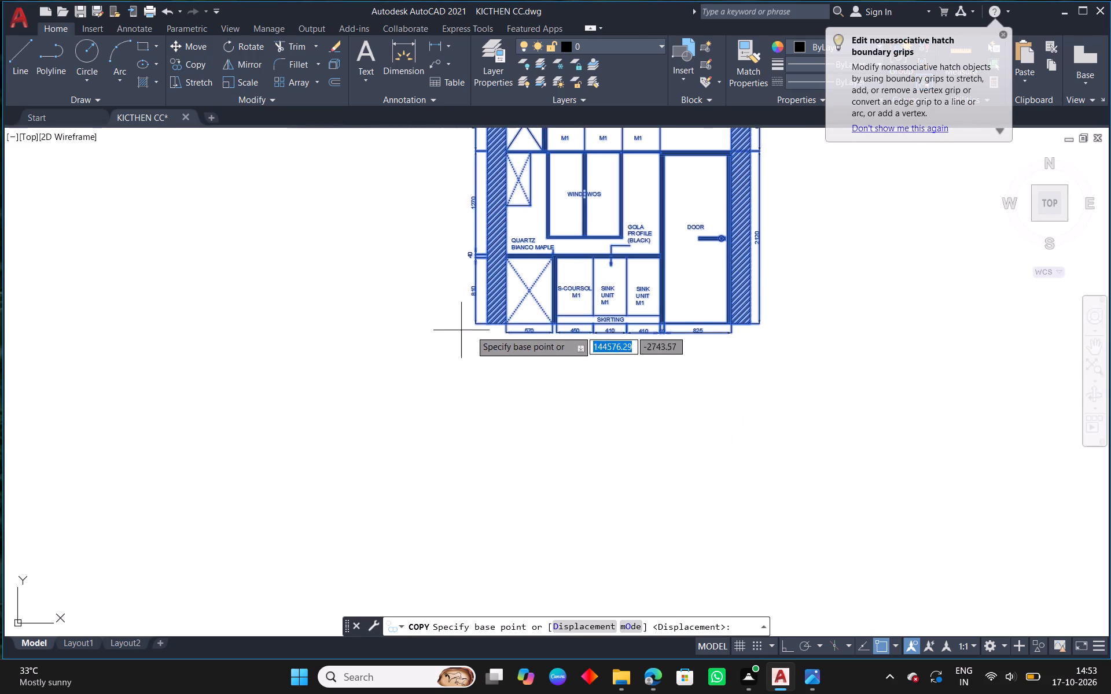
{"action": "scroll", "coordinate": [474, 330], "scroll_direction": "up", "scroll_amount": 1}
{"action": "left_click", "coordinate": [494, 323]}
{"action": "scroll", "coordinate": [649, 346], "scroll_direction": "down", "scroll_amount": 1}
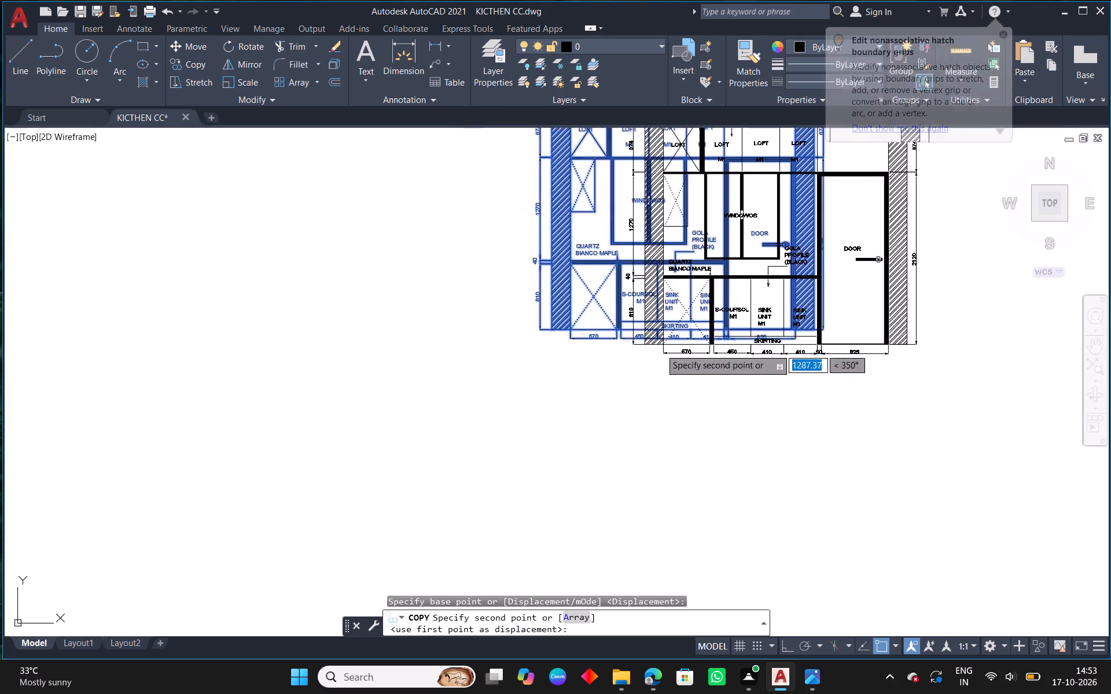
{"action": "scroll", "coordinate": [669, 350], "scroll_direction": "down", "scroll_amount": 1}
{"action": "middle_click_drag", "start_coordinate": [744, 350], "coordinate": [433, 358]}
{"action": "scroll", "coordinate": [471, 339], "scroll_direction": "up", "scroll_amount": 3}
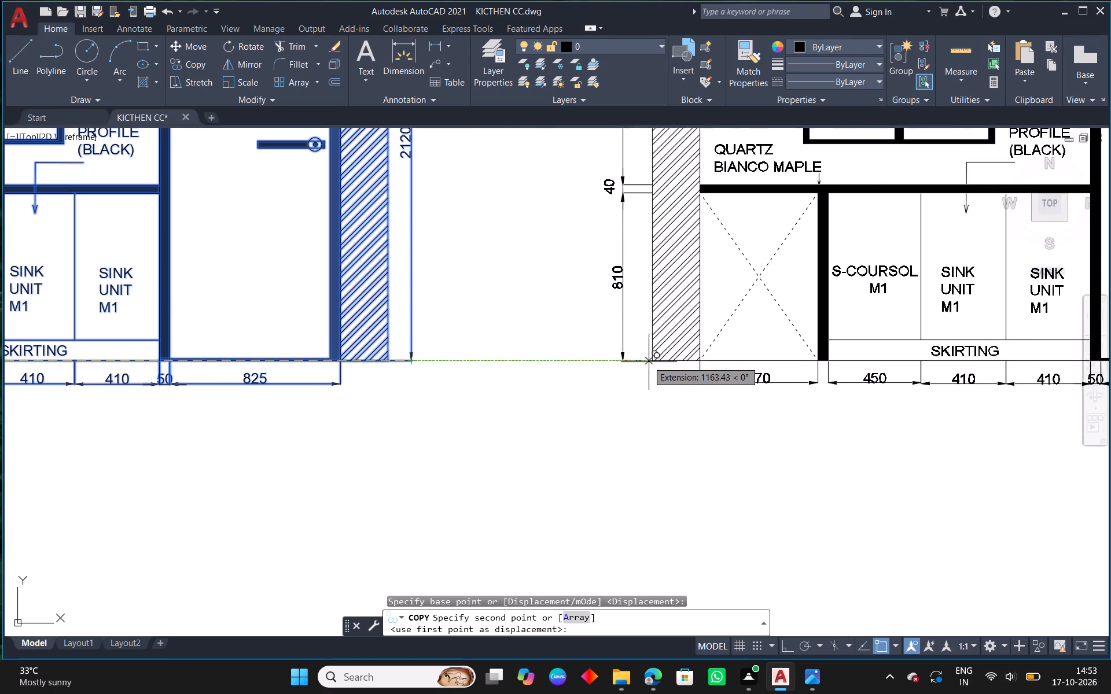
{"action": "scroll", "coordinate": [645, 360], "scroll_direction": "down", "scroll_amount": 3}
{"action": "left_click", "coordinate": [664, 363]}
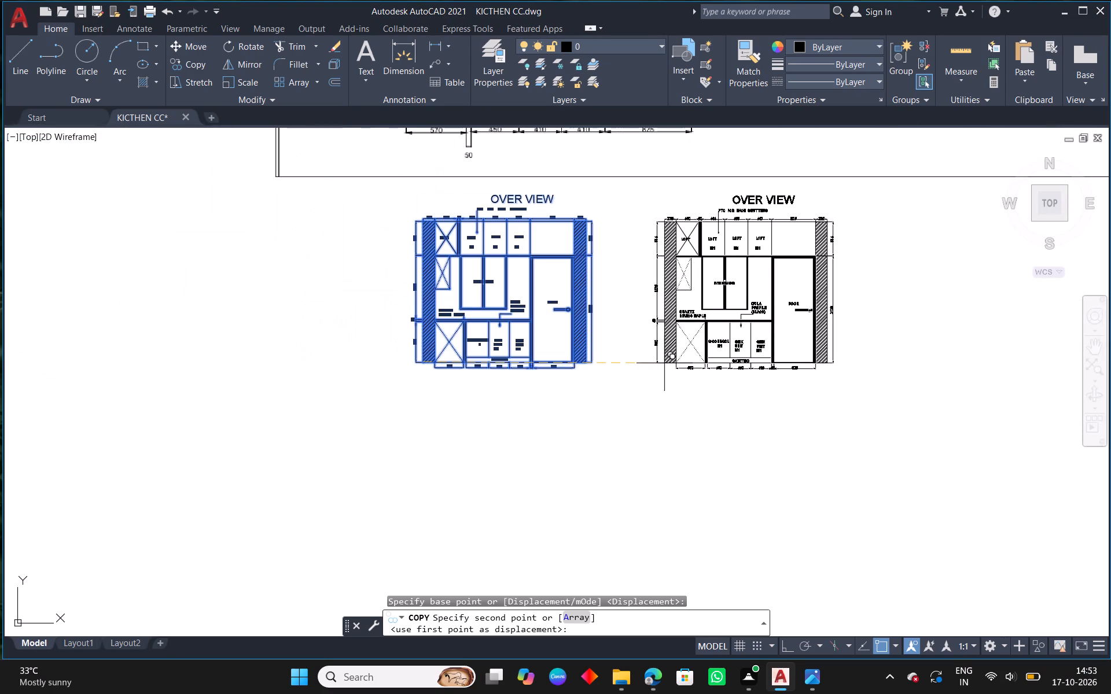
{"action": "right_click", "coordinate": [664, 363]}
{"action": "left_click", "coordinate": [747, 372]}
Edit the copied elevation's title, replacing OVER with INNER so it reads INNER VIEW.
{"action": "scroll", "coordinate": [768, 189], "scroll_direction": "up", "scroll_amount": 2}
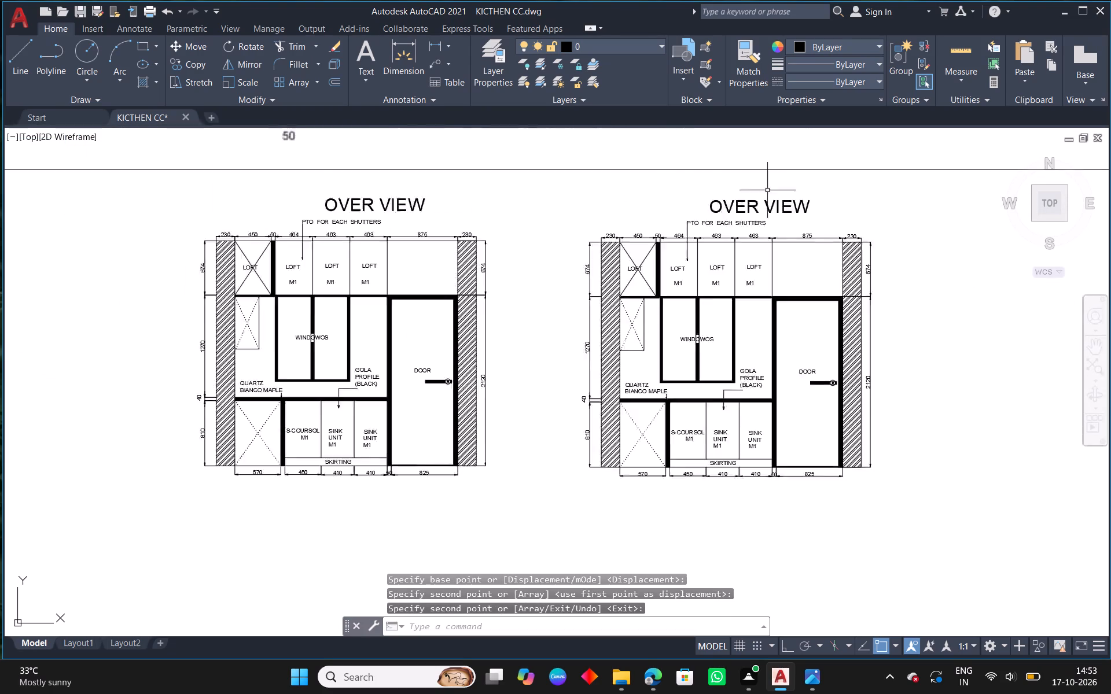
{"action": "scroll", "coordinate": [767, 192], "scroll_direction": "up", "scroll_amount": 1}
{"action": "middle_click_drag", "start_coordinate": [864, 206], "coordinate": [643, 194]}
{"action": "right_click", "coordinate": [507, 169]}
{"action": "left_click", "coordinate": [567, 192]}
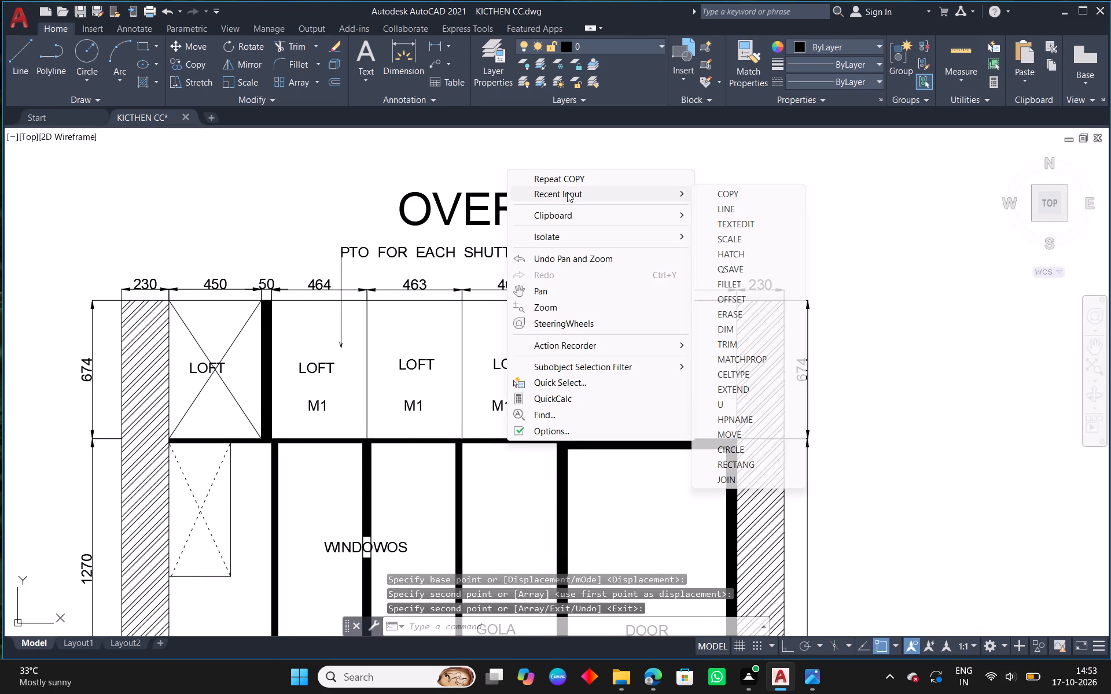
{"action": "left_click", "coordinate": [726, 225]}
{"action": "left_click", "coordinate": [513, 216]}
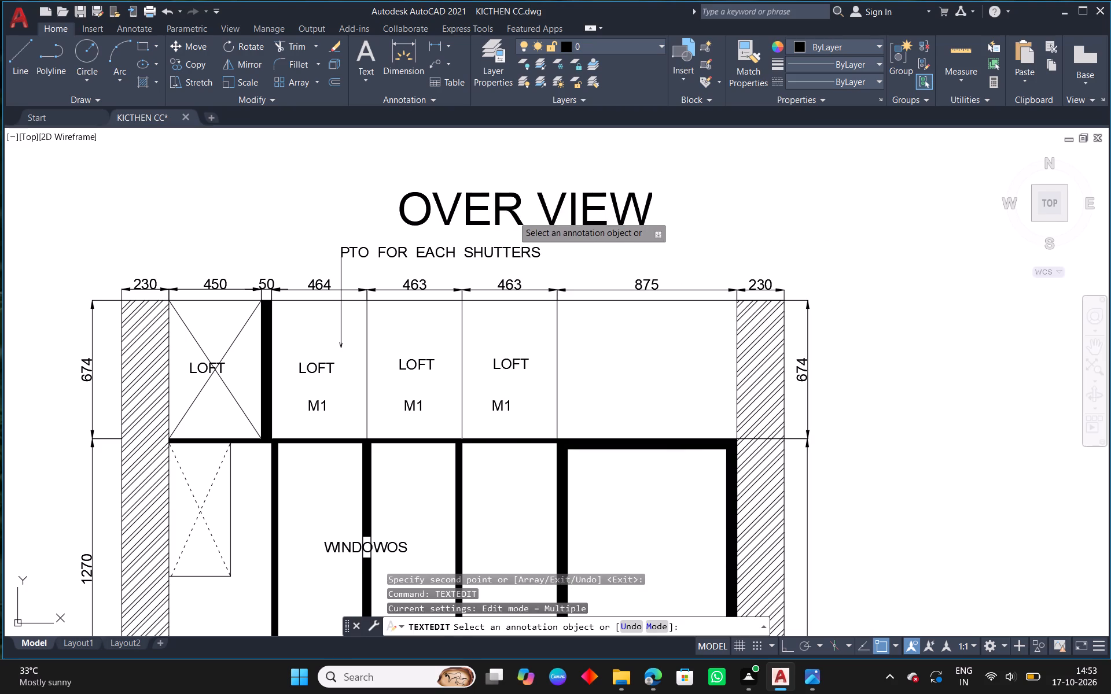
{"action": "left_click_drag", "start_coordinate": [521, 213], "coordinate": [350, 200]}
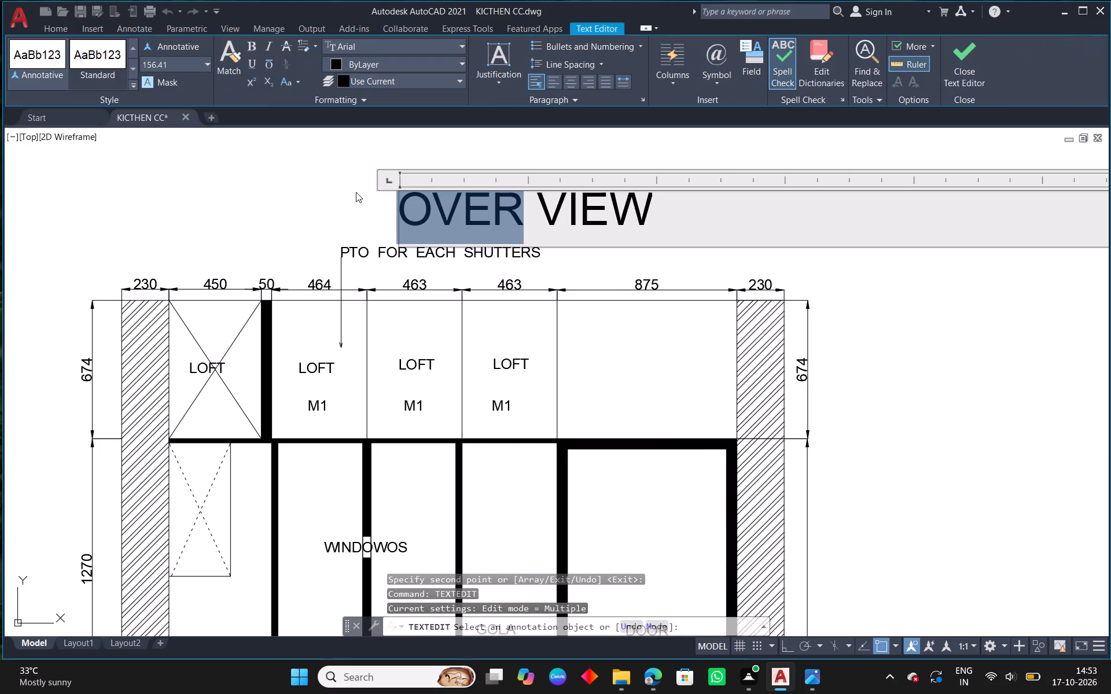
{"action": "key", "text": "BackSpace"}
{"action": "type", "text": "INNER"}
{"action": "key", "text": "space"}
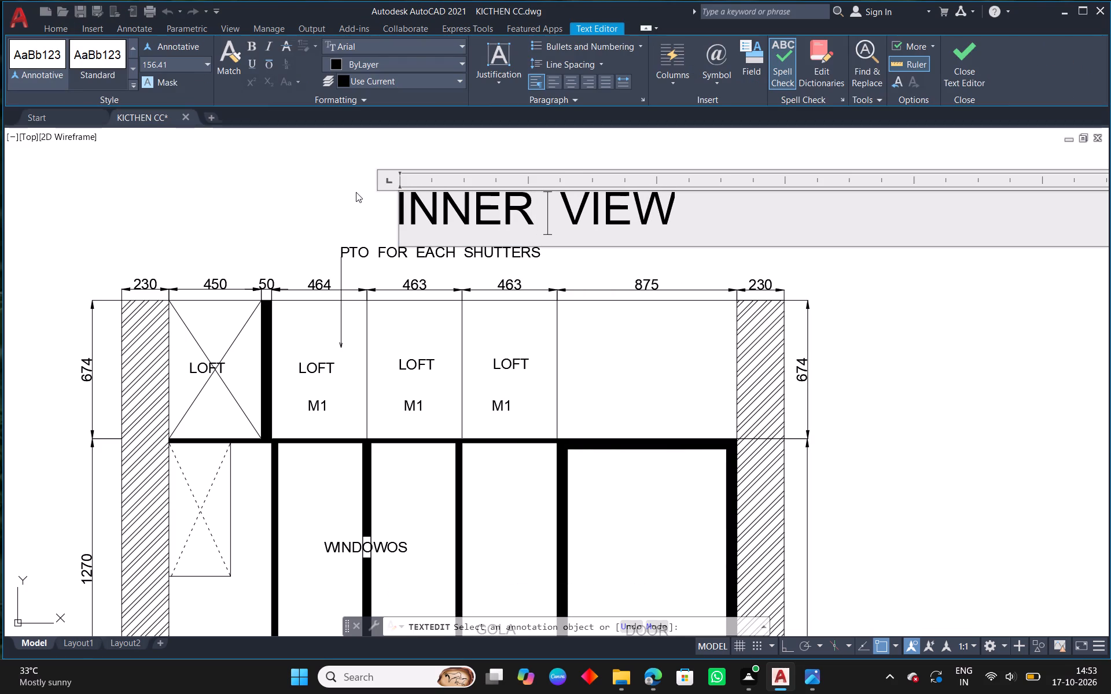
{"action": "left_click", "coordinate": [892, 301]}
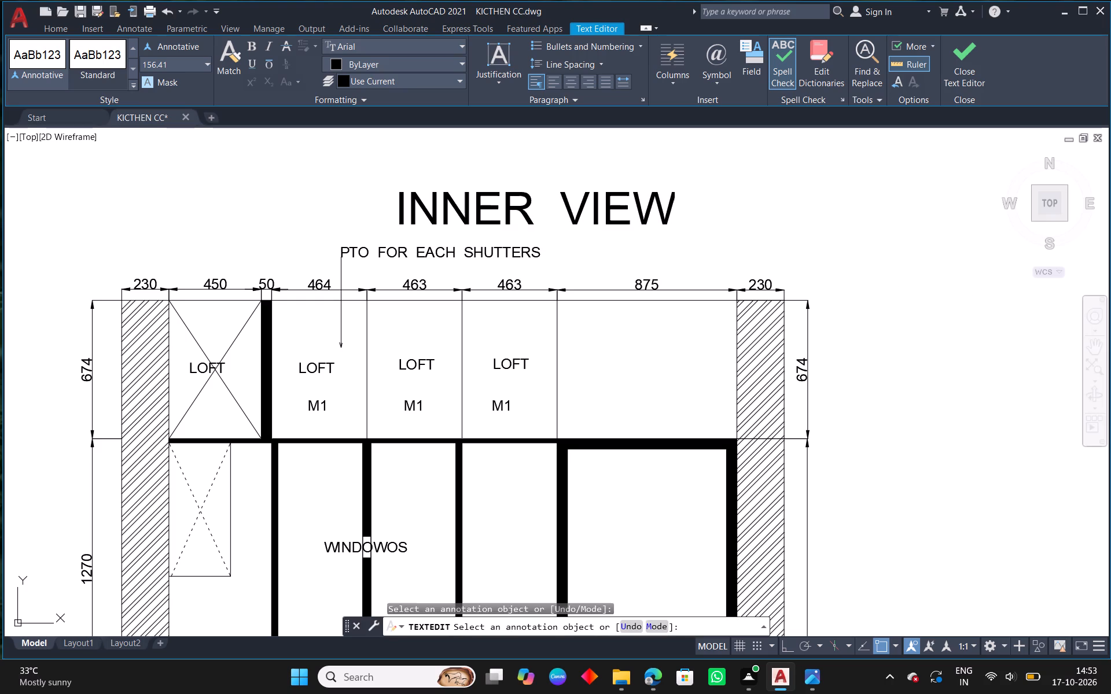
{"action": "right_click", "coordinate": [892, 301]}
{"action": "left_click", "coordinate": [925, 313]}
{"action": "scroll", "coordinate": [735, 350], "scroll_direction": "down", "scroll_amount": 3}
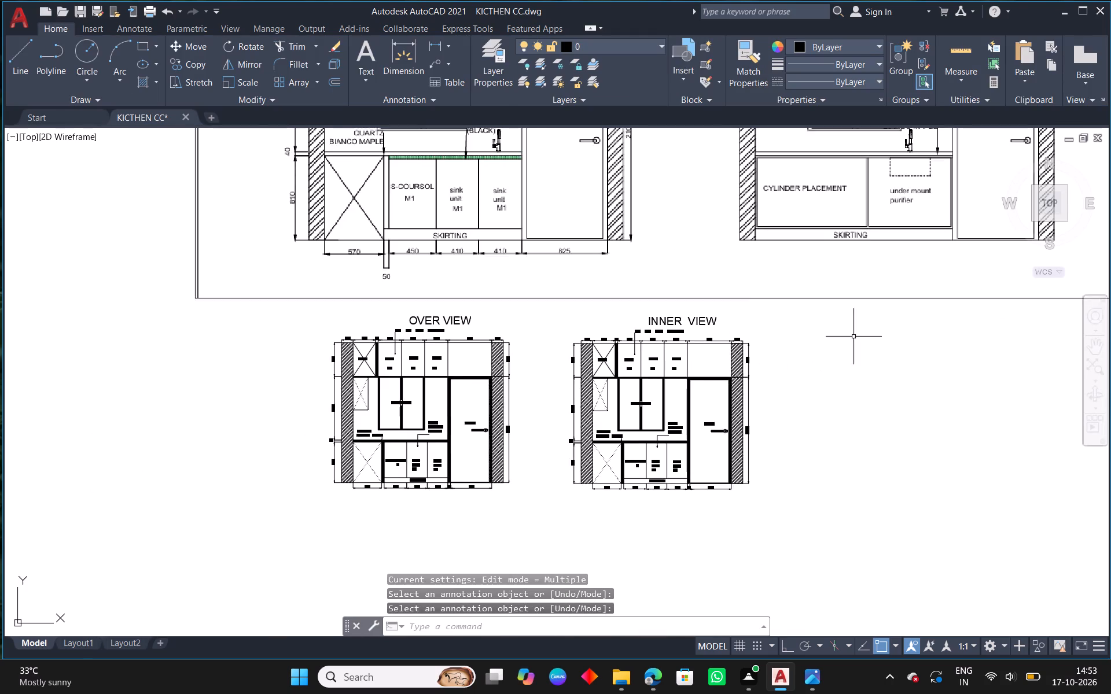
{"action": "middle_click_drag", "start_coordinate": [854, 336], "coordinate": [675, 414]}
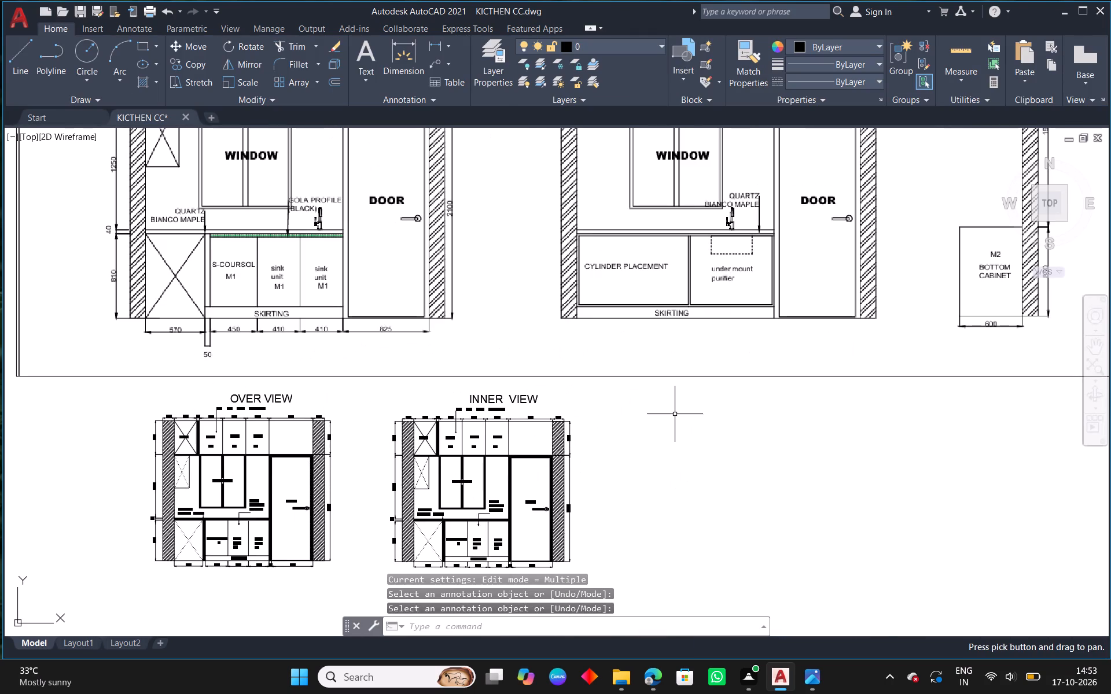
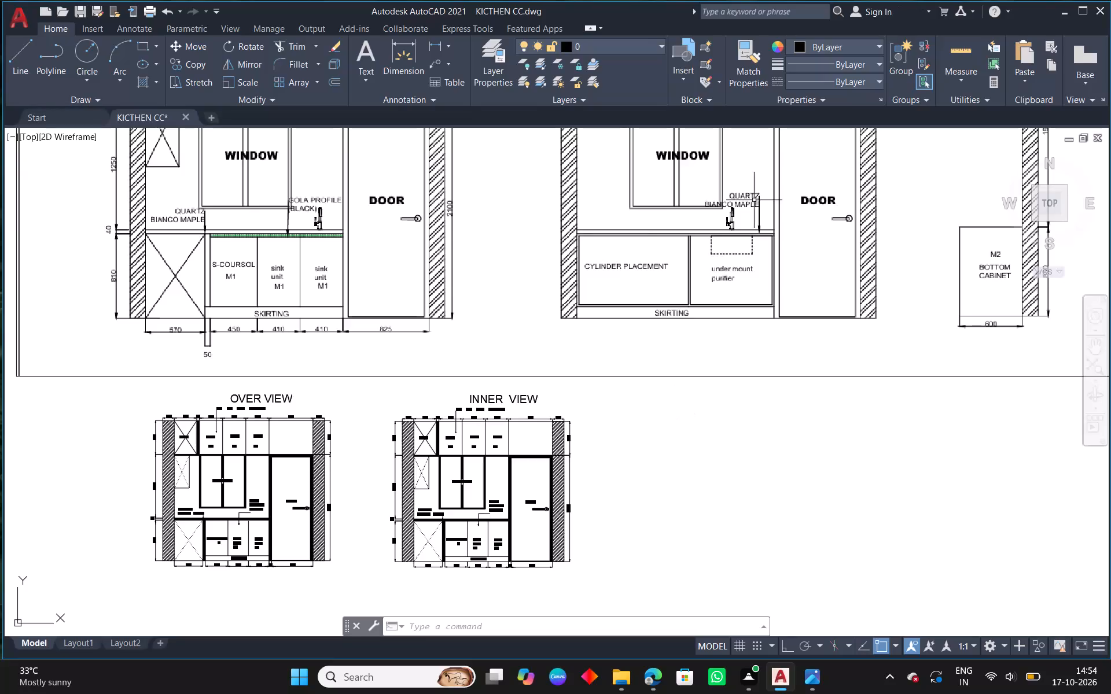
Erase the small dashed crossed cabinet beside the window, below the loft, in the new INNER VIEW elevation.
{"action": "scroll", "coordinate": [620, 361], "scroll_direction": "down", "scroll_amount": 1}
{"action": "scroll", "coordinate": [476, 477], "scroll_direction": "up", "scroll_amount": 1}
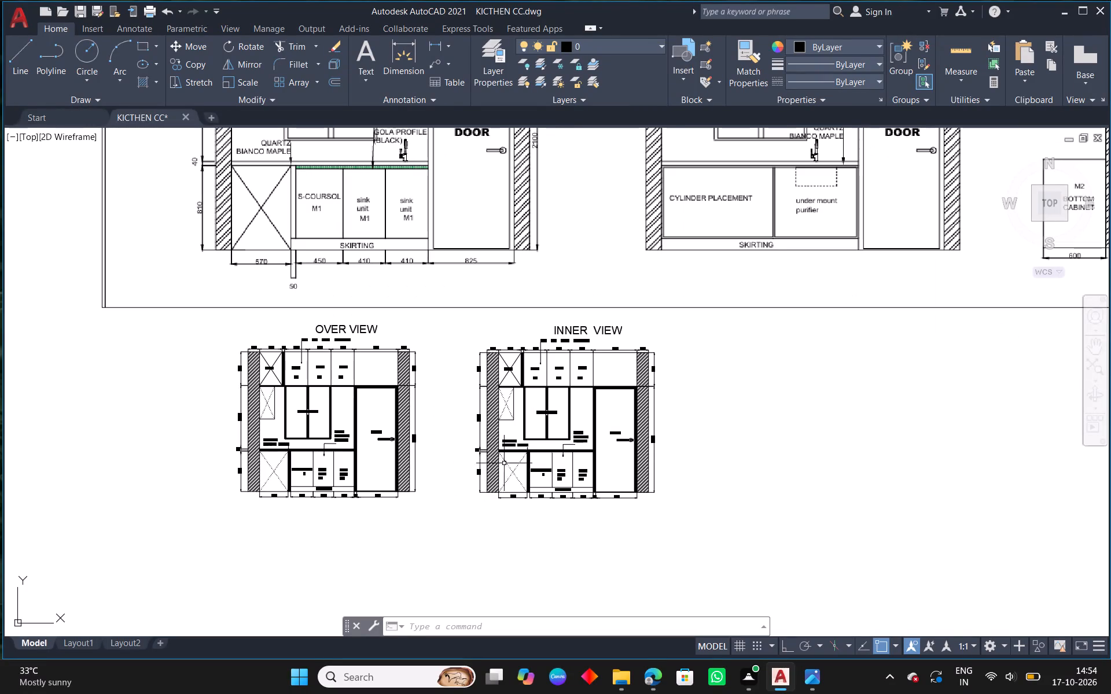
{"action": "scroll", "coordinate": [523, 368], "scroll_direction": "up", "scroll_amount": 2}
{"action": "left_click_drag", "start_coordinate": [505, 440], "coordinate": [495, 442]}
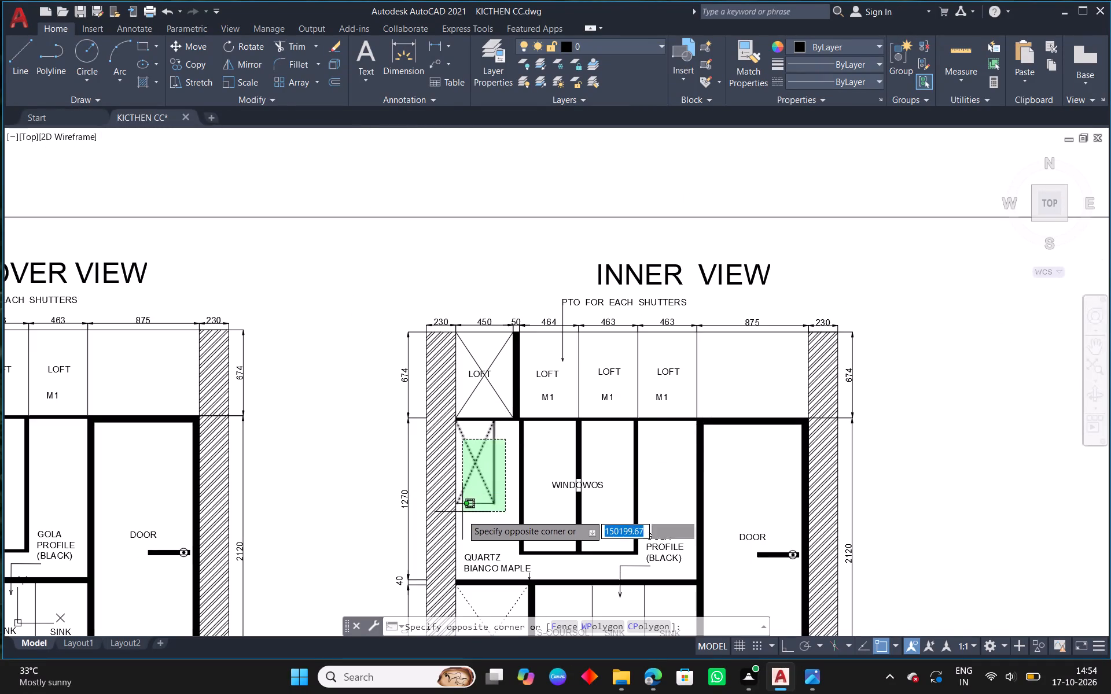
{"action": "left_click", "coordinate": [461, 519]}
{"action": "left_click", "coordinate": [333, 54]}
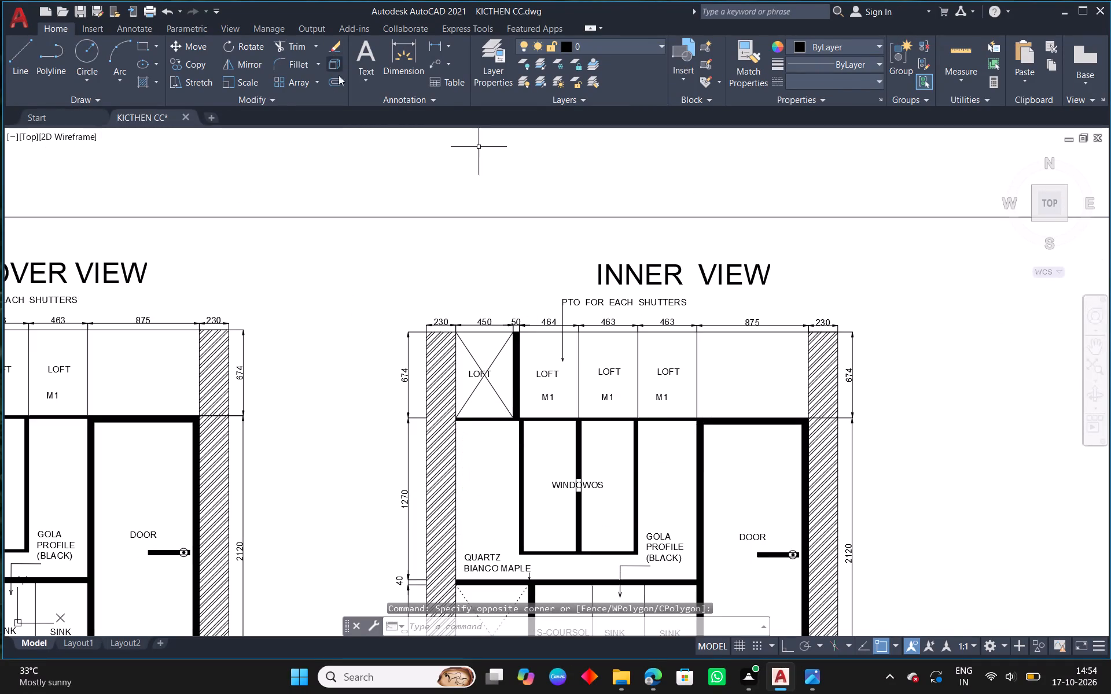
Erase the crossed loft, the solid 50 panel beside it, and the LOFT and M1 labels of the 450 and 464 bays in INNER VIEW.
{"action": "scroll", "coordinate": [566, 428], "scroll_direction": "down", "scroll_amount": 3}
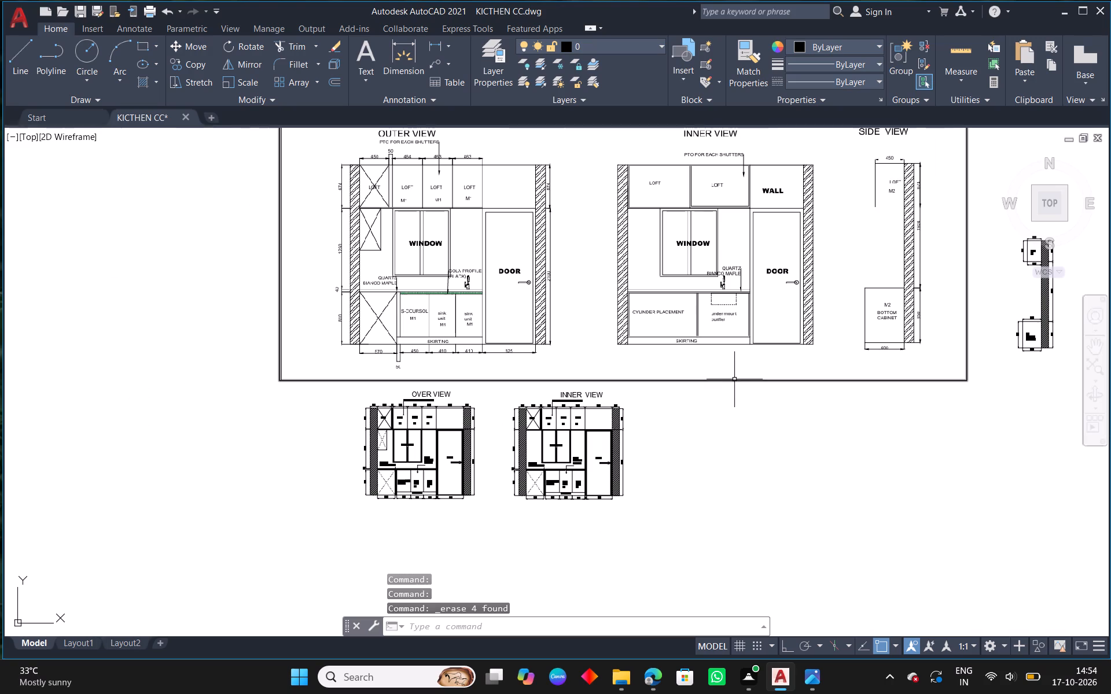
{"action": "scroll", "coordinate": [554, 430], "scroll_direction": "up", "scroll_amount": 4}
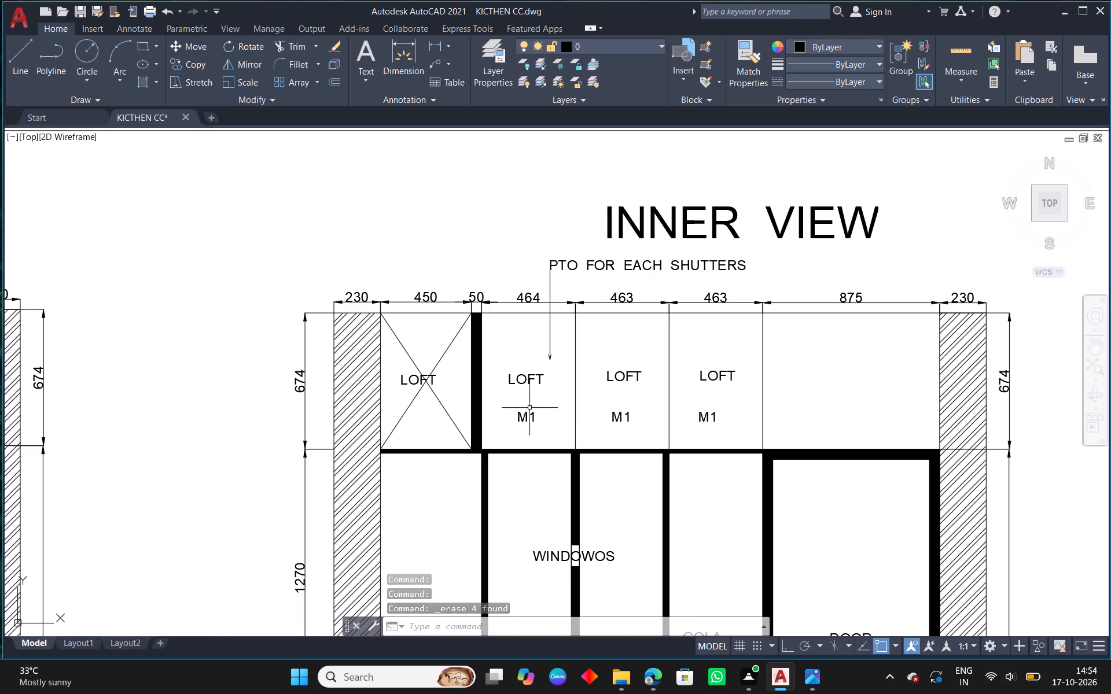
{"action": "left_click_drag", "start_coordinate": [549, 417], "coordinate": [538, 407]}
{"action": "left_click", "coordinate": [402, 352]}
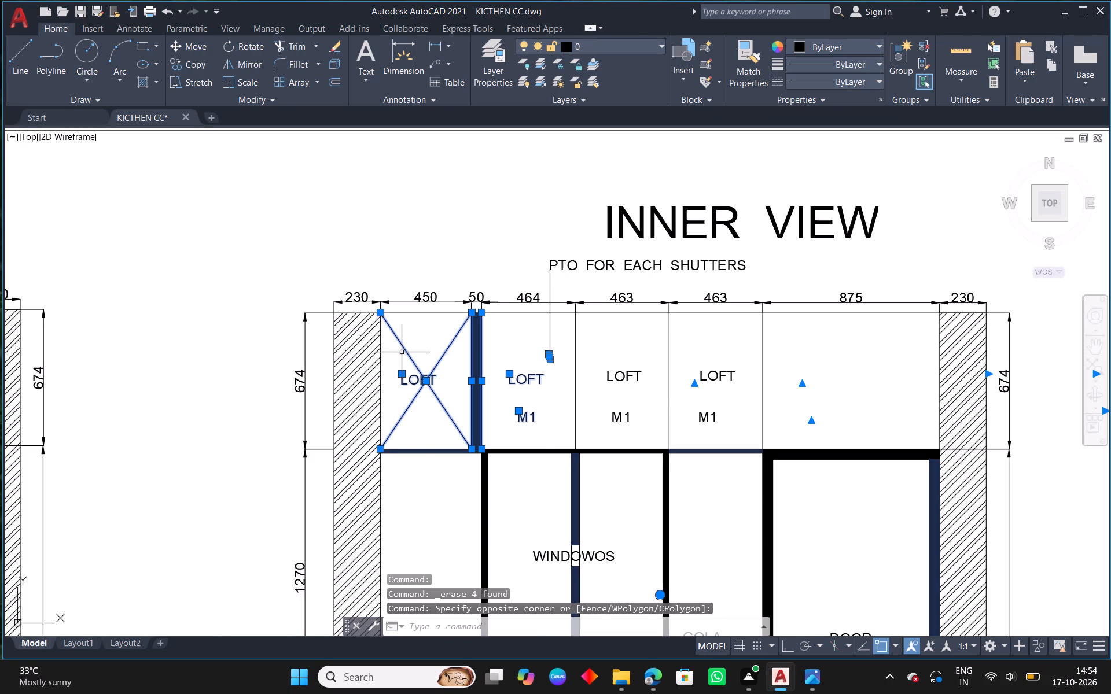
{"action": "left_click", "coordinate": [332, 53]}
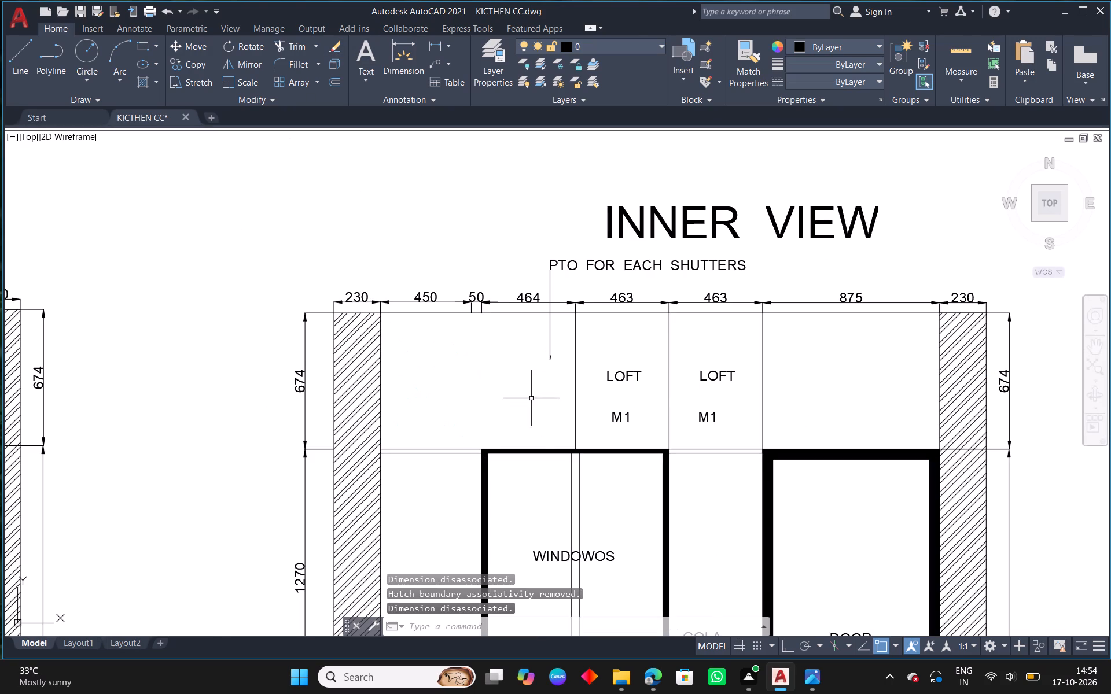
Erase the remaining PTO leader line and its leftover arrowhead stroke in the INNER VIEW's 464 bay.
{"action": "left_click_drag", "start_coordinate": [556, 350], "coordinate": [547, 354]}
{"action": "left_click", "coordinate": [521, 367]}
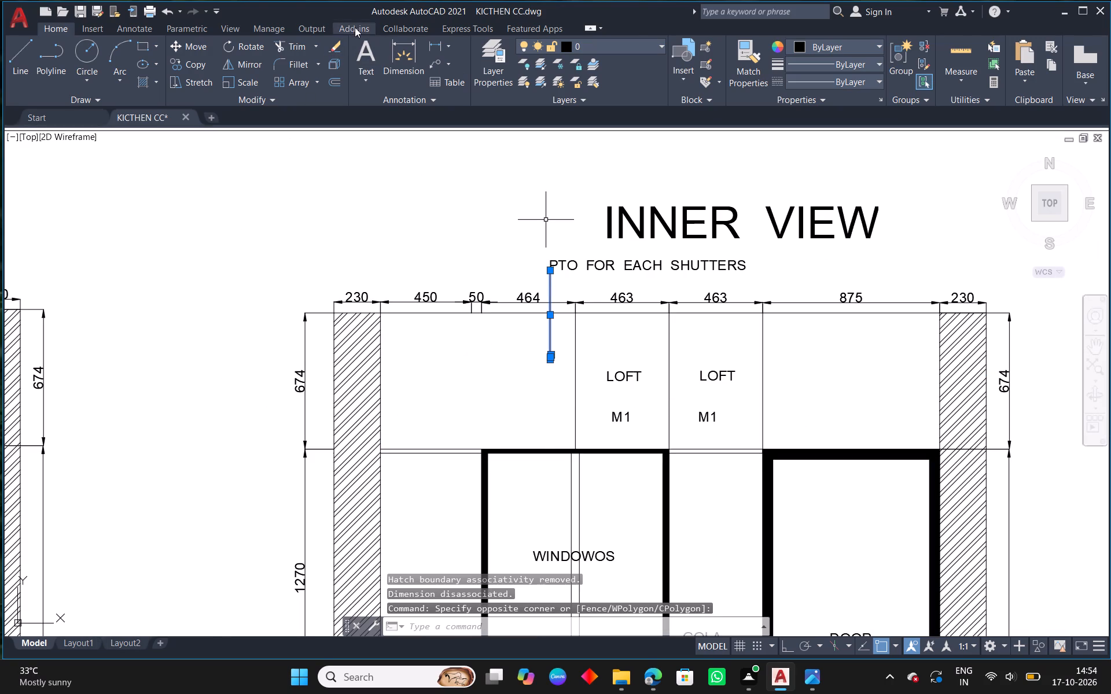
{"action": "left_click", "coordinate": [336, 43]}
Draw a vertical leader line from below the end of the INNER VIEW's PTO note down to just above the last LOFT label.
{"action": "scroll", "coordinate": [680, 254], "scroll_direction": "down", "scroll_amount": 3}
{"action": "middle_click_drag", "start_coordinate": [785, 327], "coordinate": [627, 410]}
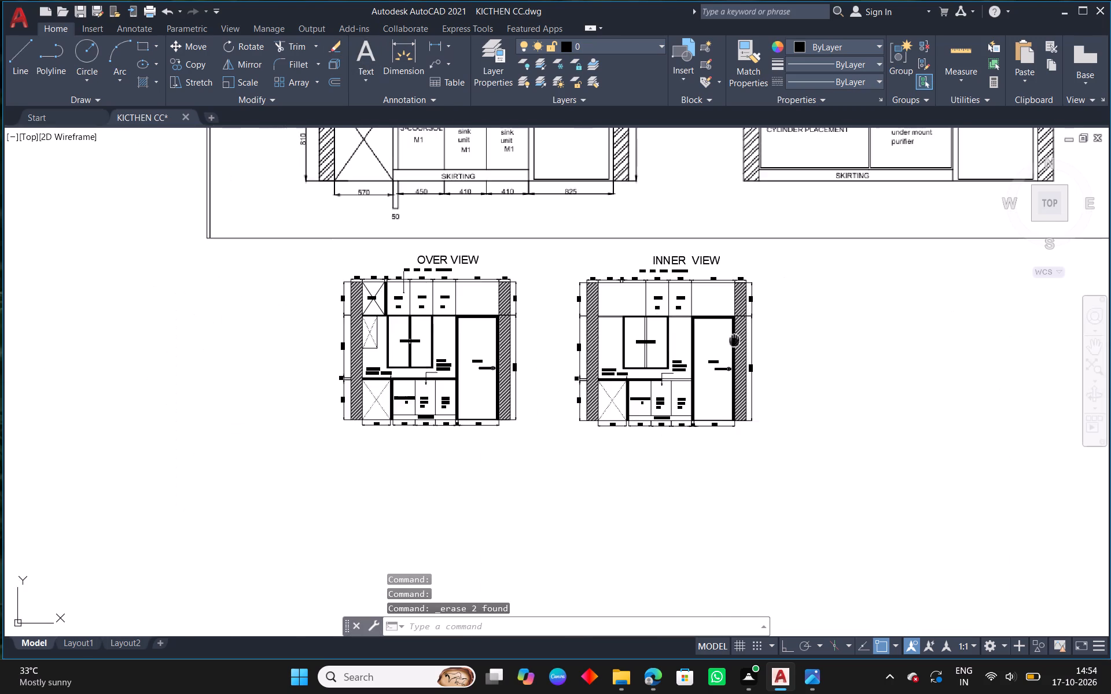
{"action": "middle_click_drag", "start_coordinate": [627, 410], "coordinate": [504, 573]}
{"action": "middle_click_drag", "start_coordinate": [529, 511], "coordinate": [529, 569]}
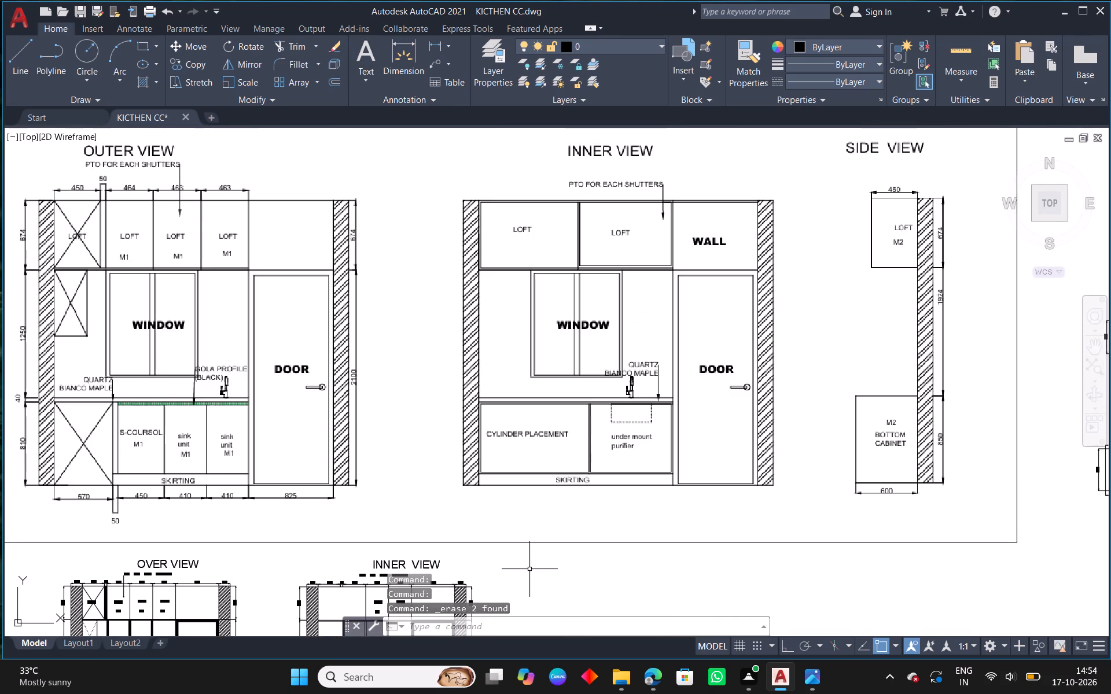
{"action": "middle_click_drag", "start_coordinate": [531, 569], "coordinate": [627, 268]}
{"action": "scroll", "coordinate": [462, 303], "scroll_direction": "up", "scroll_amount": 3}
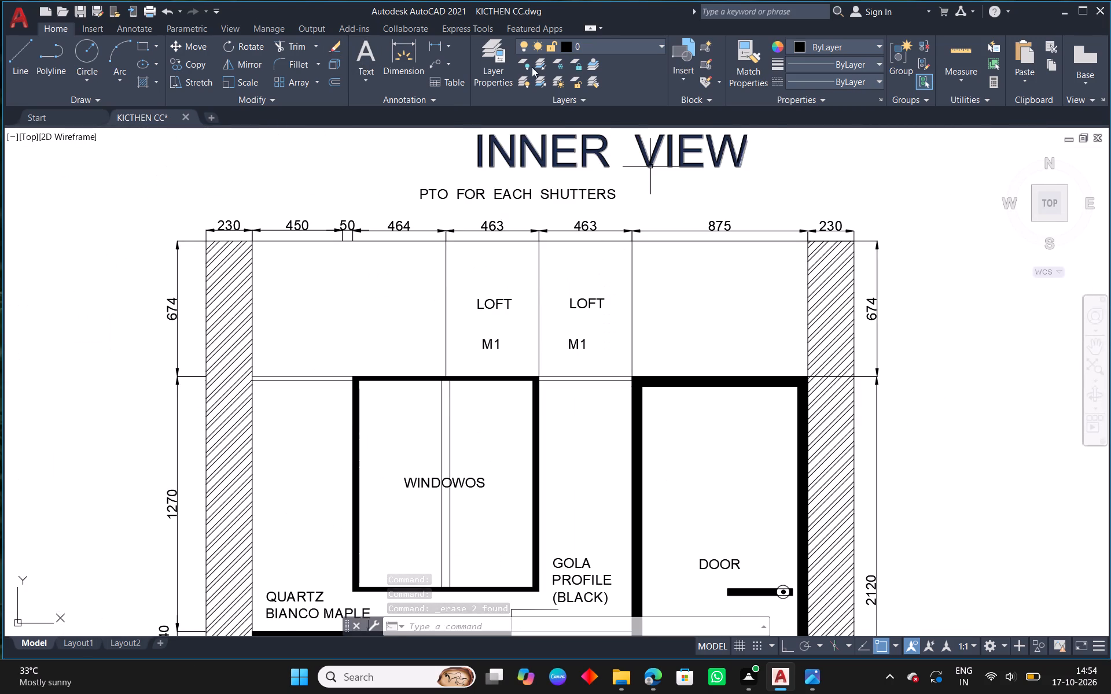
{"action": "left_click", "coordinate": [16, 59]}
{"action": "scroll", "coordinate": [638, 242], "scroll_direction": "up", "scroll_amount": 2}
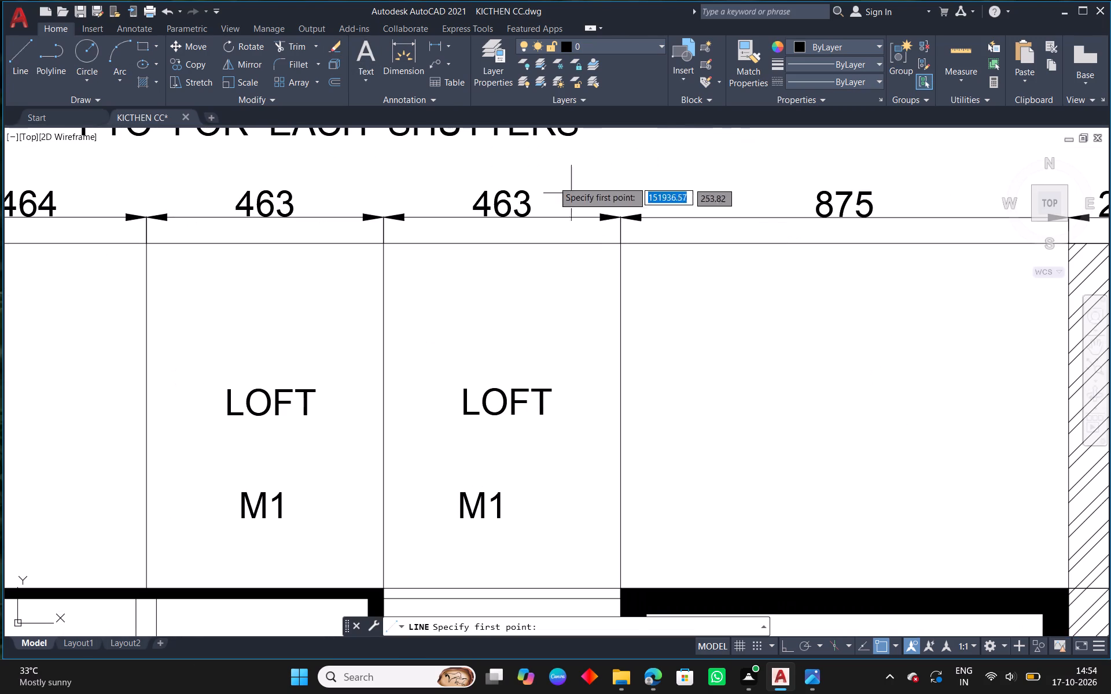
{"action": "left_click", "coordinate": [545, 155]}
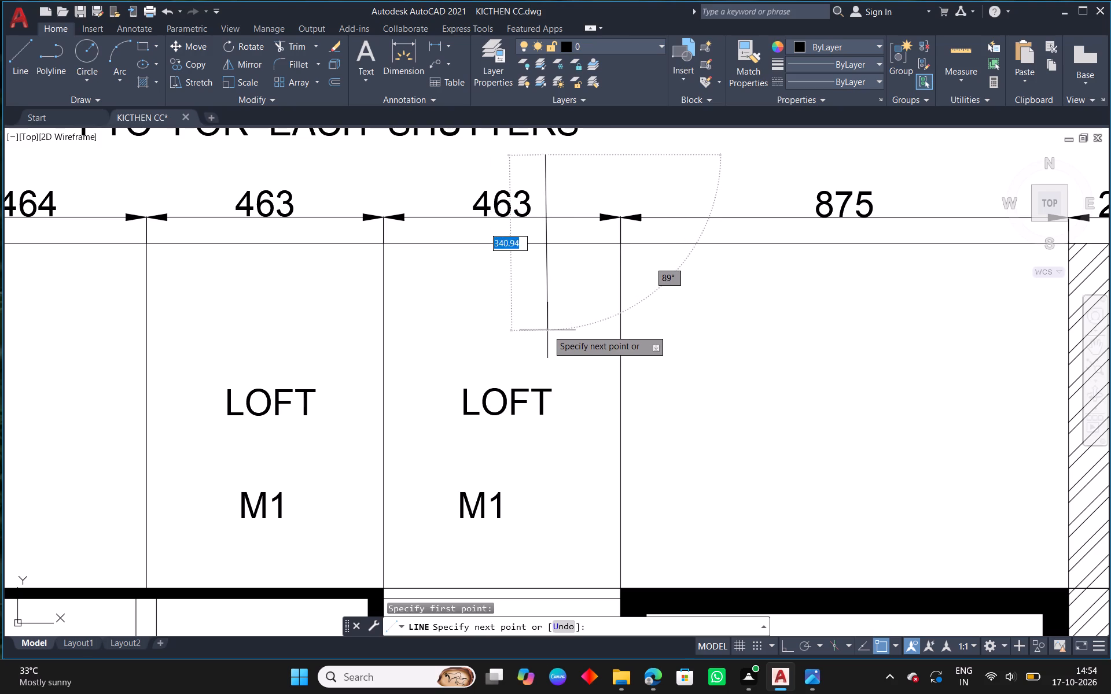
{"action": "left_click", "coordinate": [790, 645]}
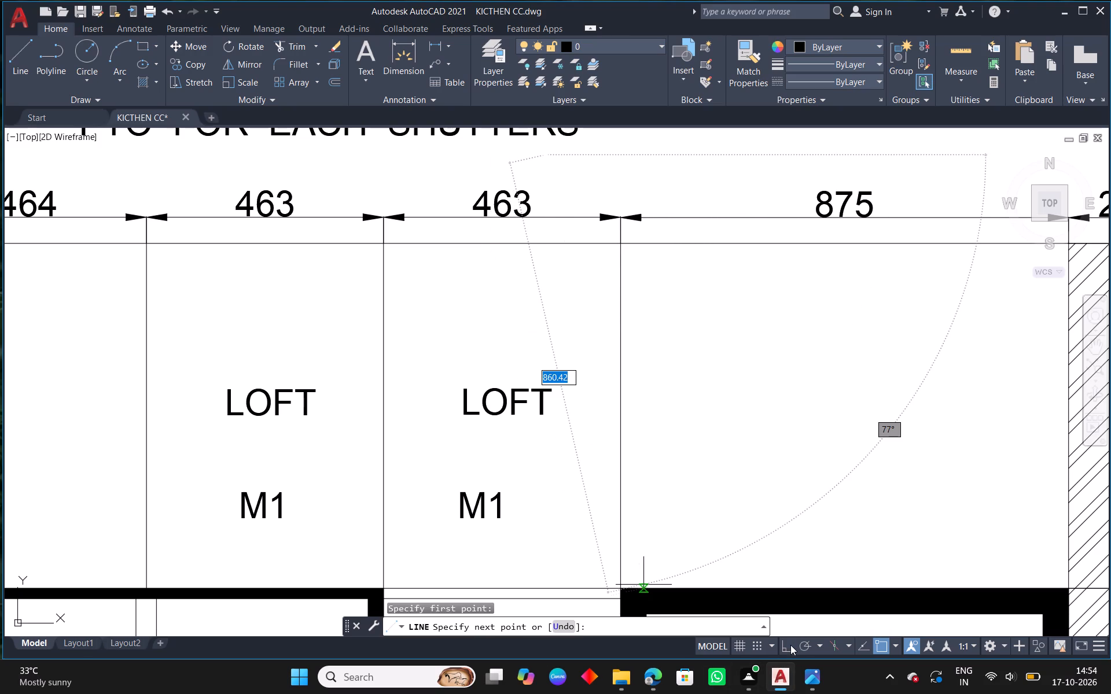
{"action": "scroll", "coordinate": [531, 315], "scroll_direction": "up", "scroll_amount": 1}
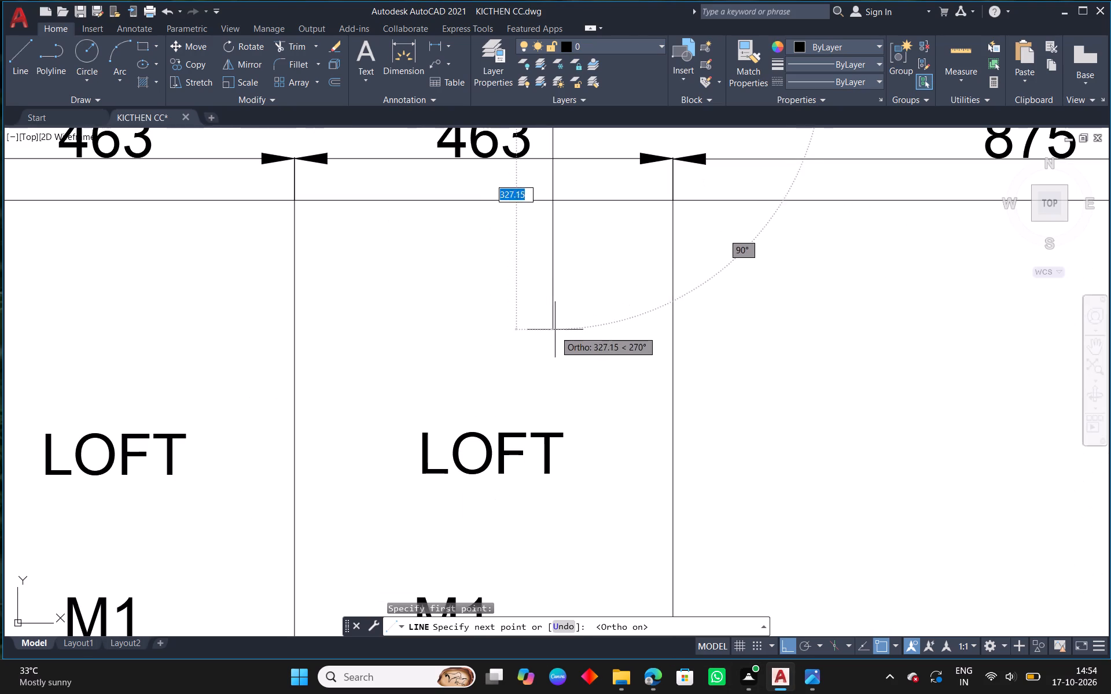
{"action": "left_click", "coordinate": [554, 409]}
Draw two short slanted strokes from the new leader's lower end, one on each side, forming an arrowhead.
{"action": "scroll", "coordinate": [545, 410], "scroll_direction": "up", "scroll_amount": 3}
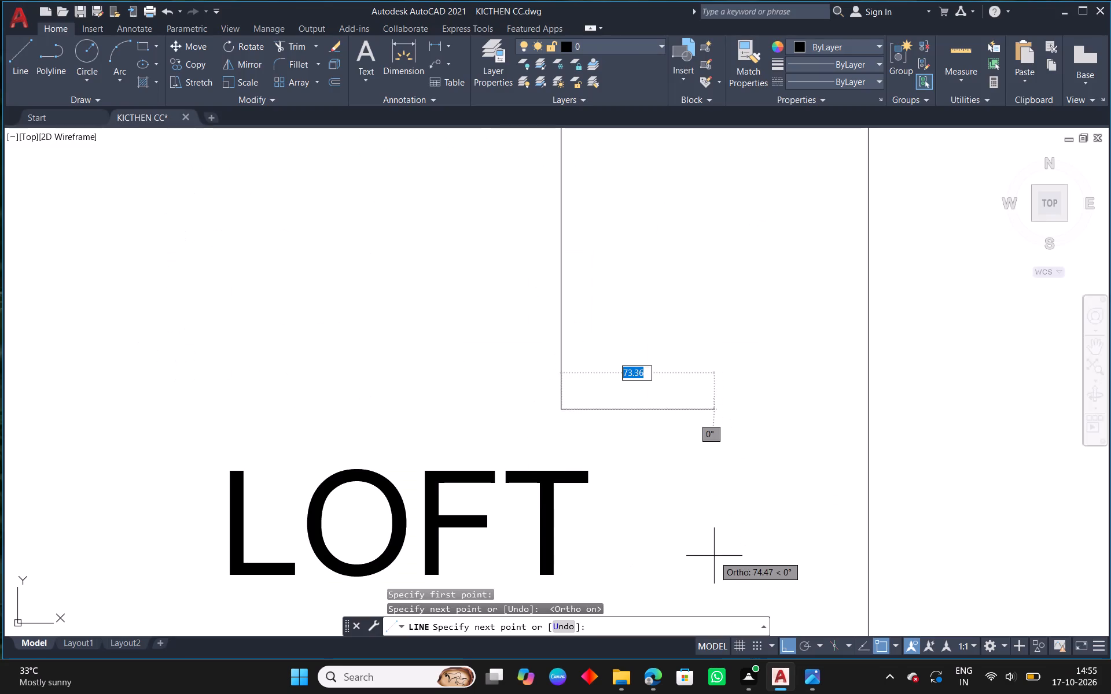
{"action": "left_click", "coordinate": [785, 648]}
{"action": "scroll", "coordinate": [591, 383], "scroll_direction": "up", "scroll_amount": 2}
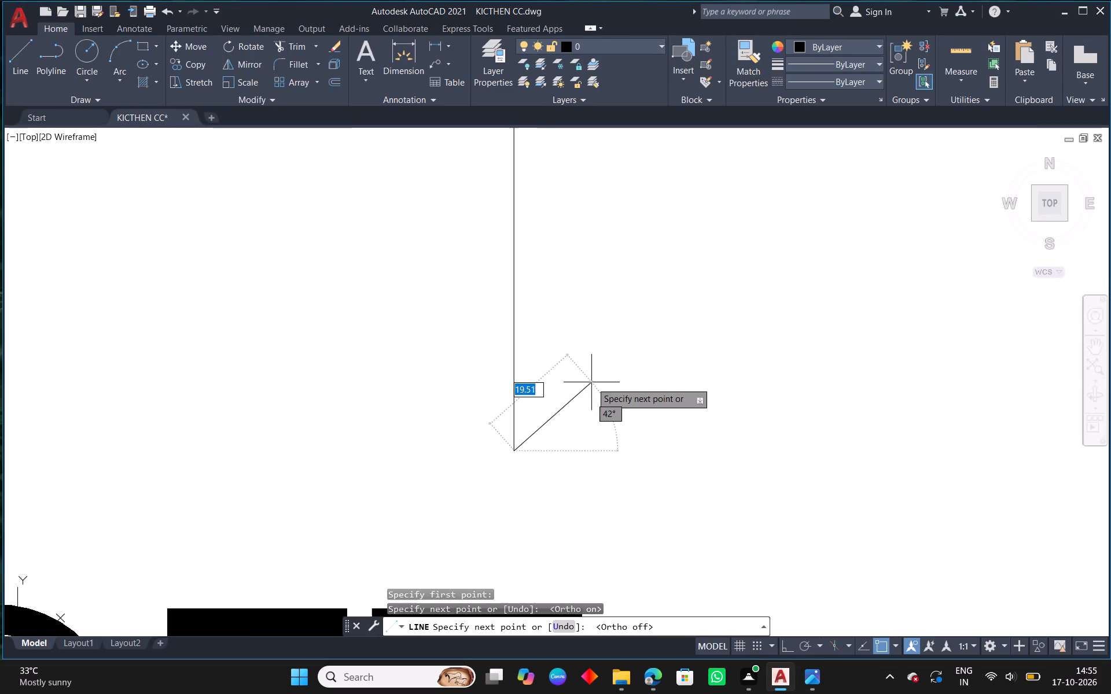
{"action": "left_click", "coordinate": [543, 336]}
{"action": "right_click", "coordinate": [545, 336]}
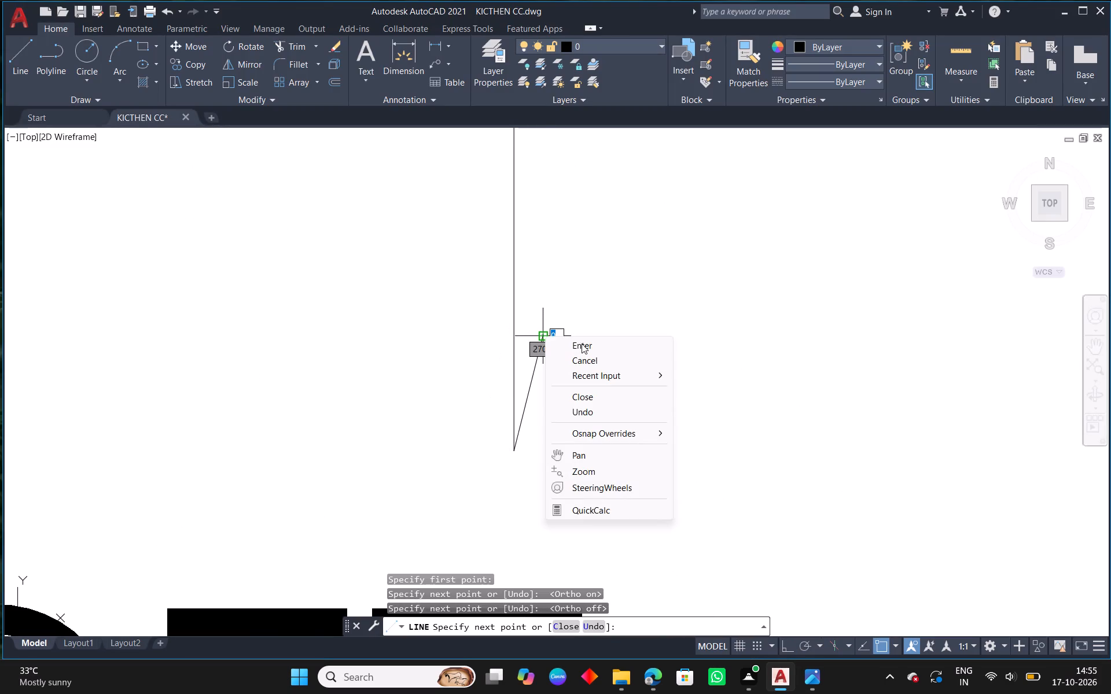
{"action": "left_click", "coordinate": [582, 344]}
{"action": "right_click", "coordinate": [413, 342]}
{"action": "left_click", "coordinate": [441, 353]}
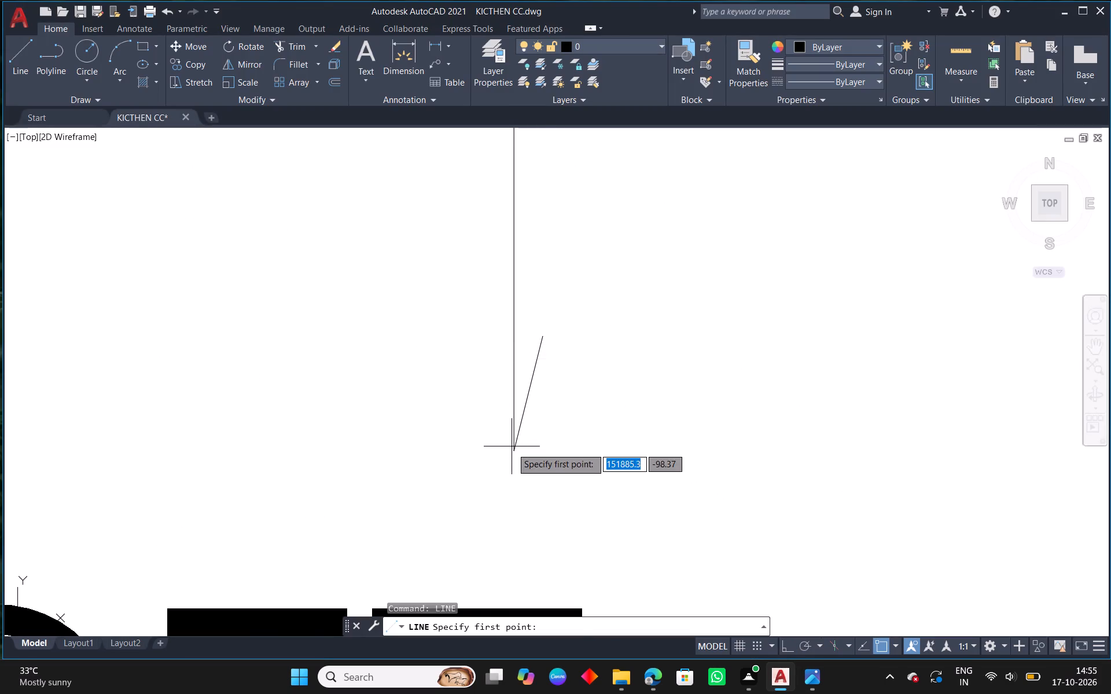
{"action": "left_click_drag", "start_coordinate": [512, 449], "coordinate": [509, 439]}
{"action": "left_click", "coordinate": [484, 333]}
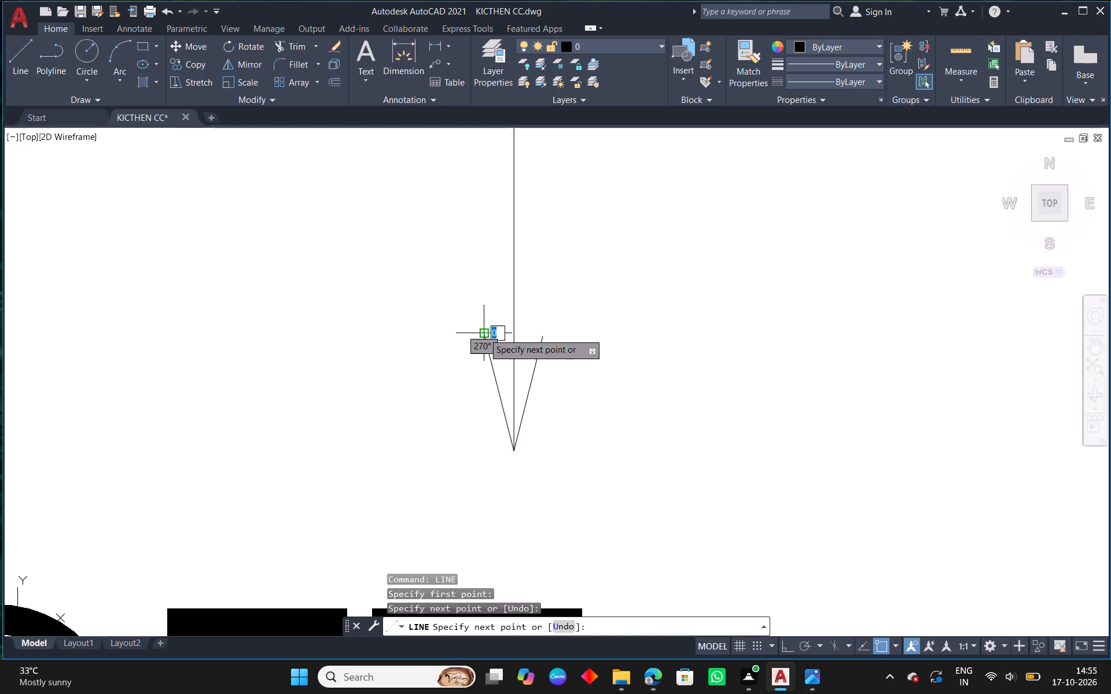
{"action": "right_click", "coordinate": [484, 333]}
{"action": "left_click", "coordinate": [513, 337]}
{"action": "scroll", "coordinate": [554, 360], "scroll_direction": "down", "scroll_amount": 3}
{"action": "scroll", "coordinate": [596, 415], "scroll_direction": "down", "scroll_amount": 3}
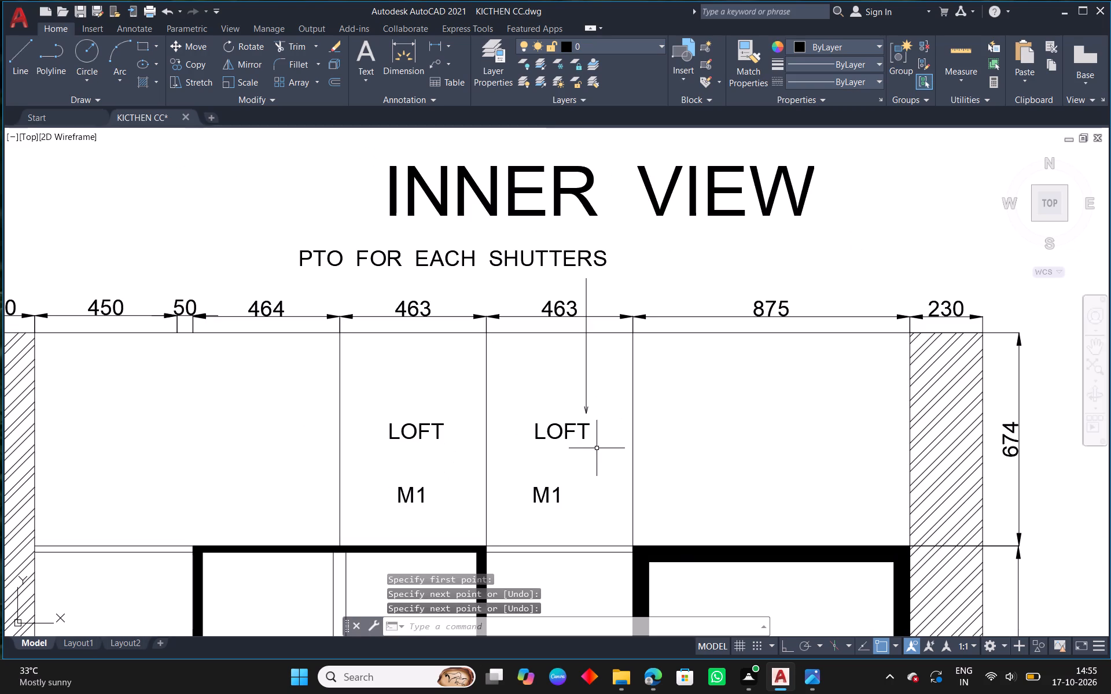
Erase the divider between the two 463 loft bays together with both bays' LOFT and M1 labels in INNER VIEW.
{"action": "scroll", "coordinate": [508, 379], "scroll_direction": "down", "scroll_amount": 2}
{"action": "scroll", "coordinate": [513, 411], "scroll_direction": "up", "scroll_amount": 1}
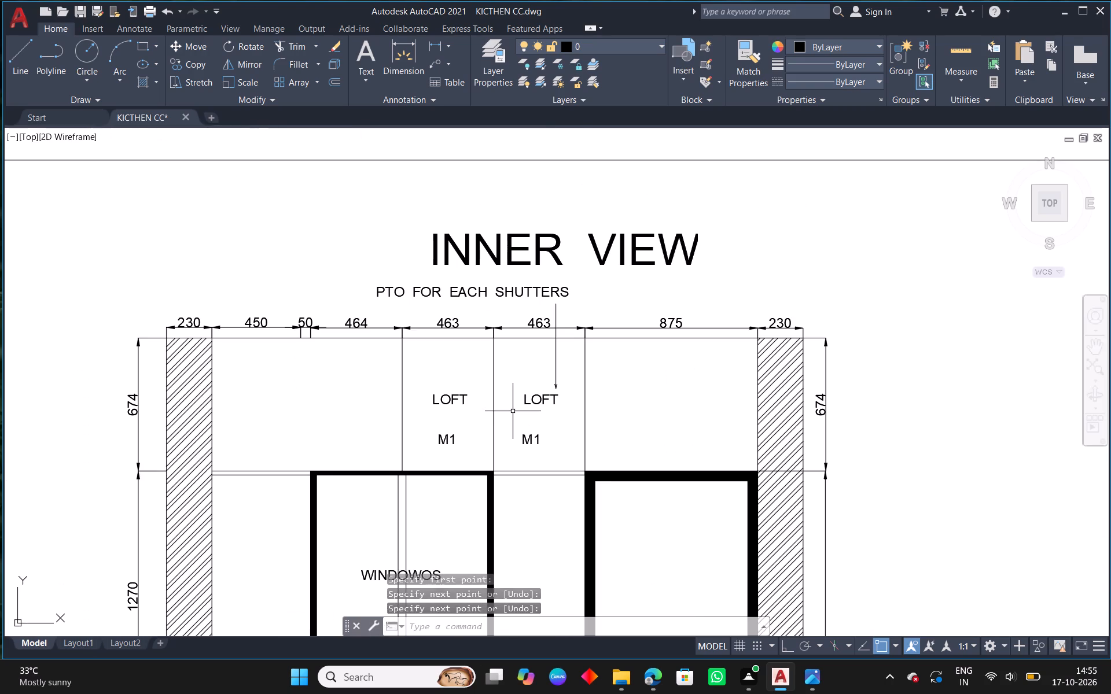
{"action": "left_click_drag", "start_coordinate": [535, 376], "coordinate": [534, 387]}
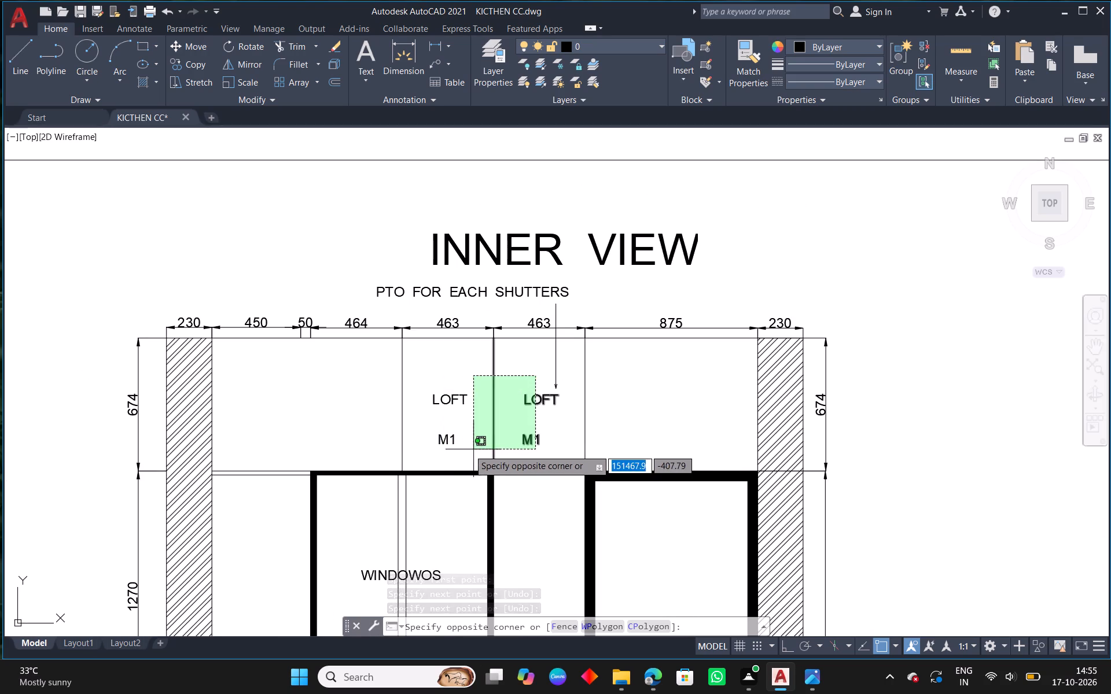
{"action": "left_click", "coordinate": [442, 452]}
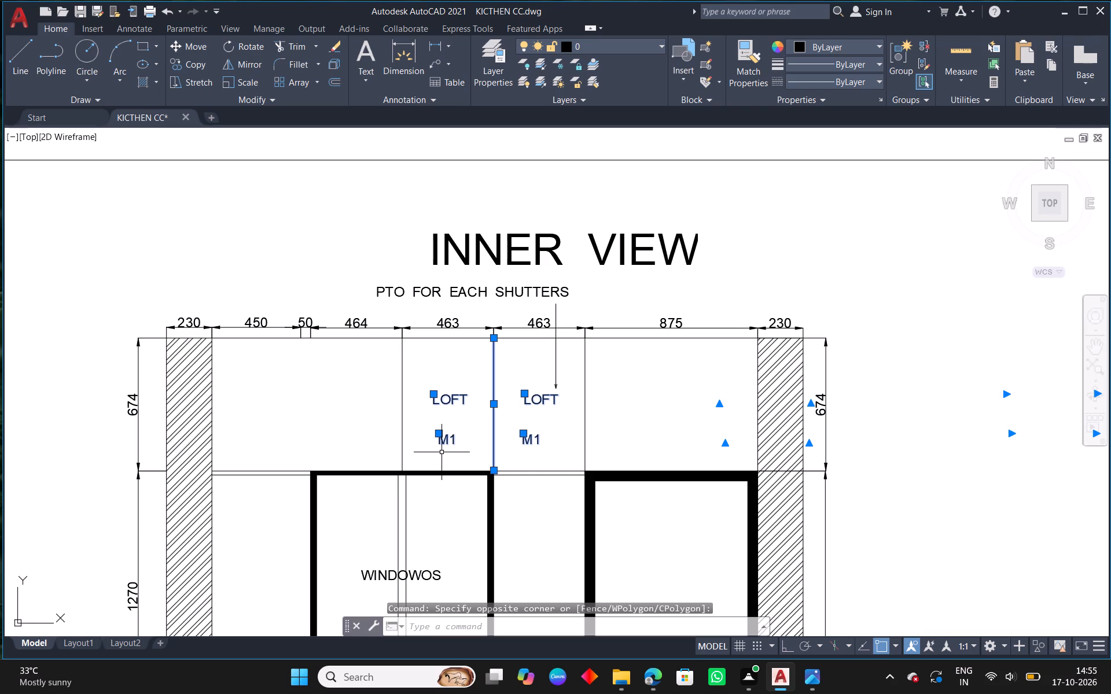
{"action": "left_click", "coordinate": [336, 47]}
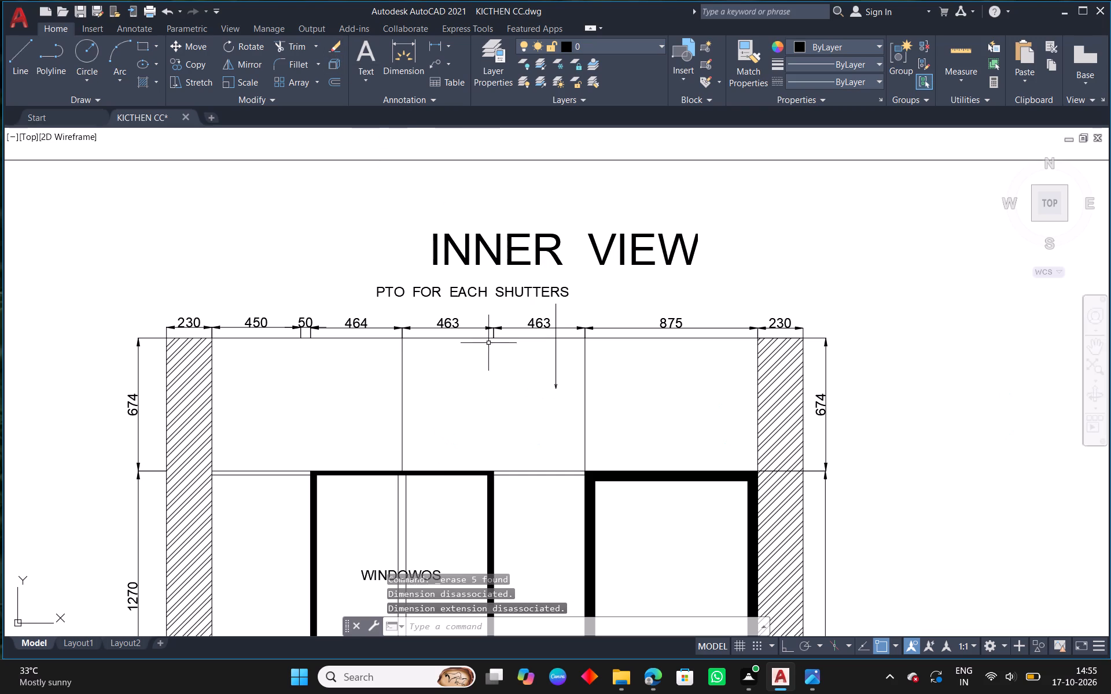
Offset the left wall's inner edge by 10 into the INNER VIEW's loft area, following the reference inner view.
{"action": "scroll", "coordinate": [527, 433], "scroll_direction": "down", "scroll_amount": 4}
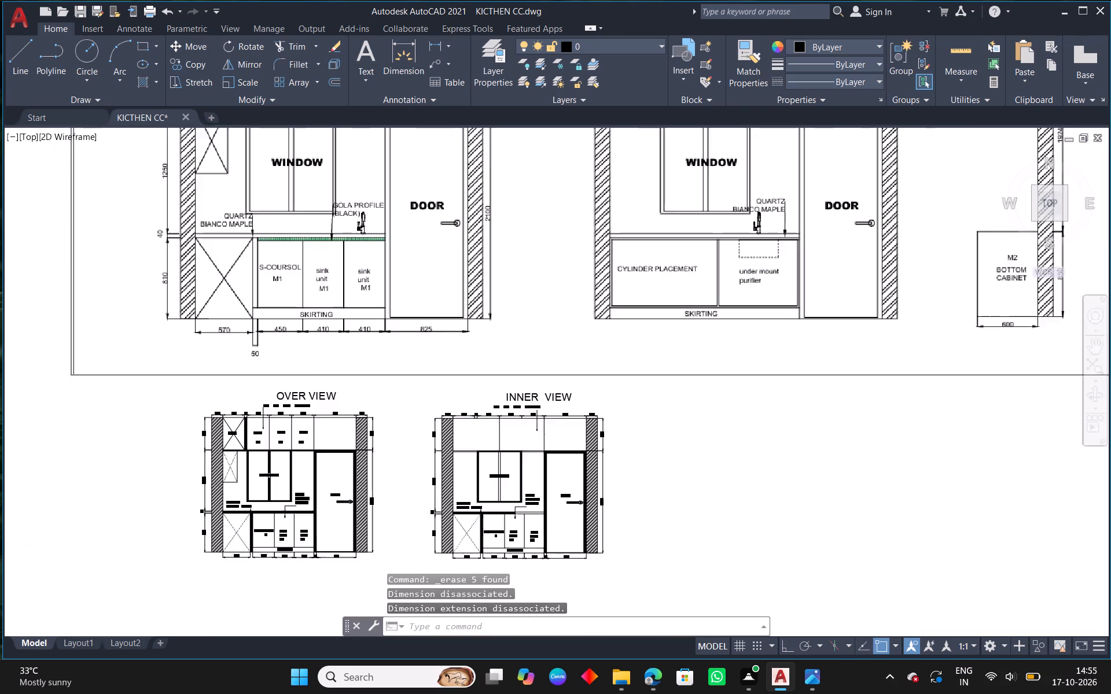
{"action": "scroll", "coordinate": [636, 237], "scroll_direction": "up", "scroll_amount": 2}
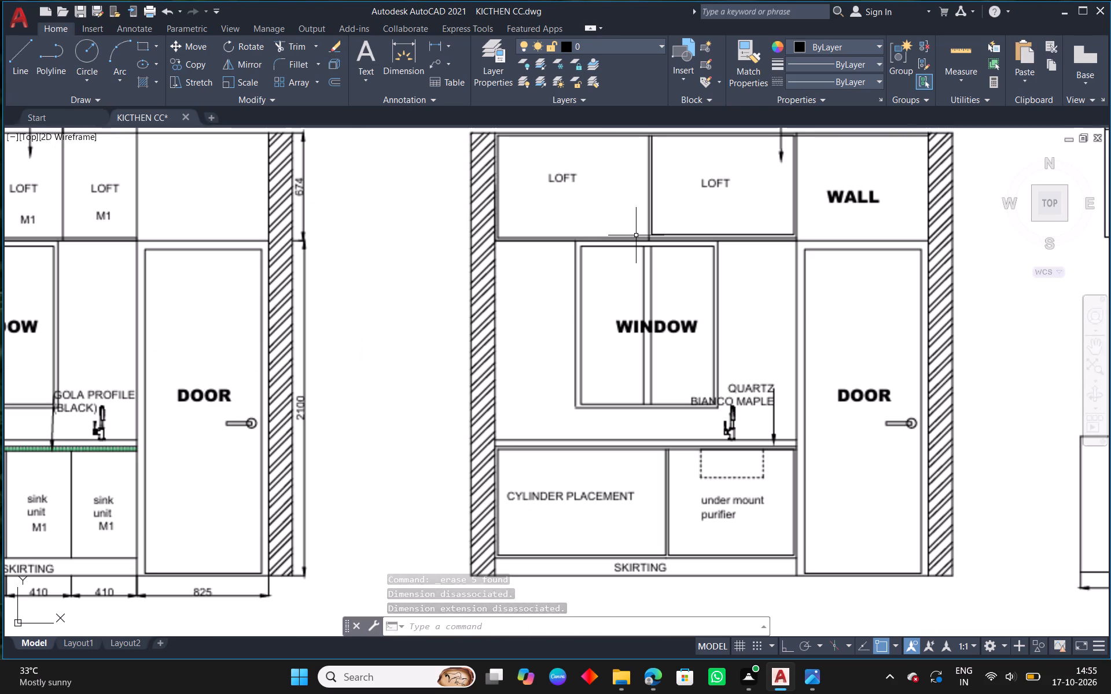
{"action": "scroll", "coordinate": [593, 355], "scroll_direction": "down", "scroll_amount": 2}
{"action": "scroll", "coordinate": [492, 530], "scroll_direction": "up", "scroll_amount": 2}
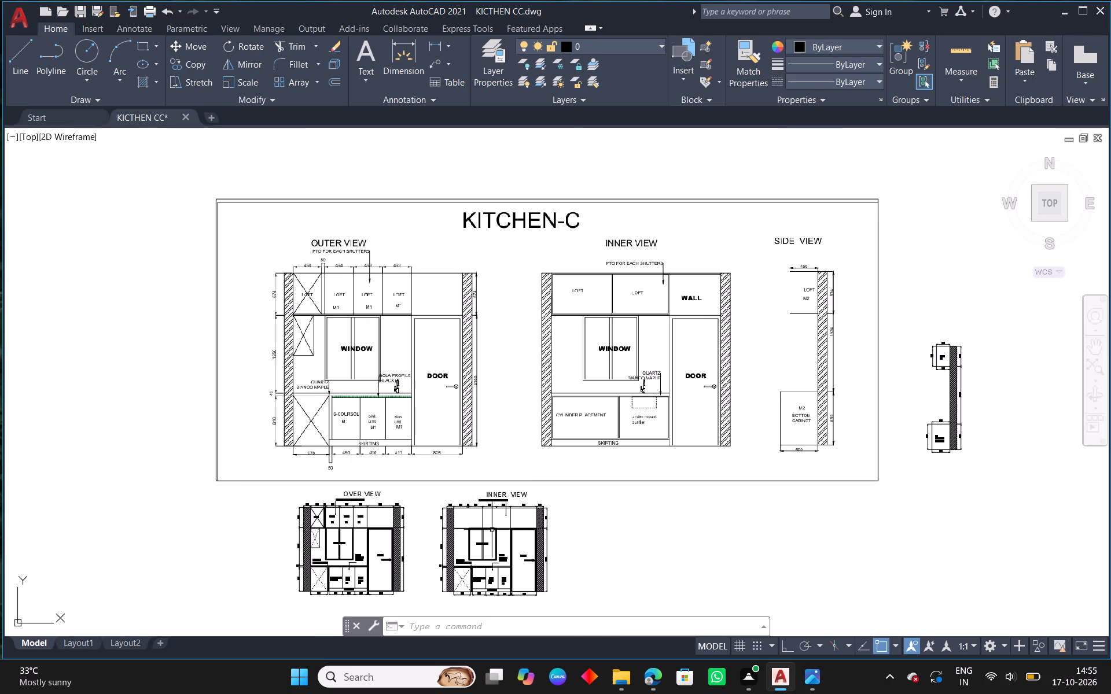
{"action": "scroll", "coordinate": [492, 530], "scroll_direction": "up", "scroll_amount": 3}
{"action": "middle_click_drag", "start_coordinate": [481, 511], "coordinate": [520, 448]}
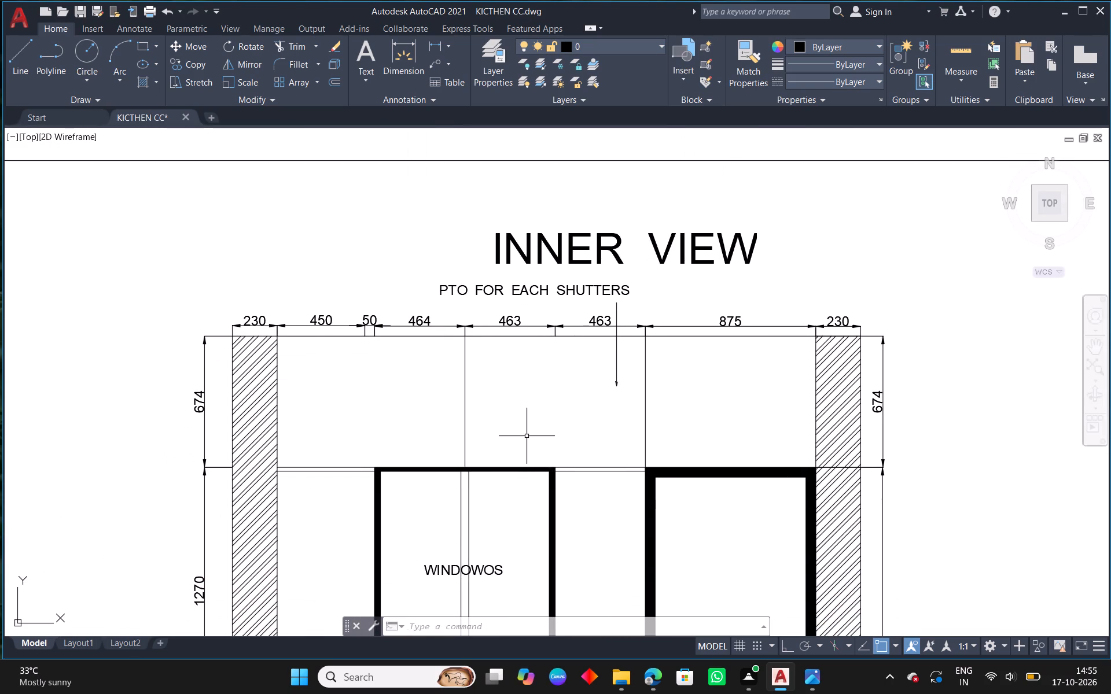
{"action": "type", "text": "O"}
{"action": "key", "text": "space"}
{"action": "key", "text": "space"}
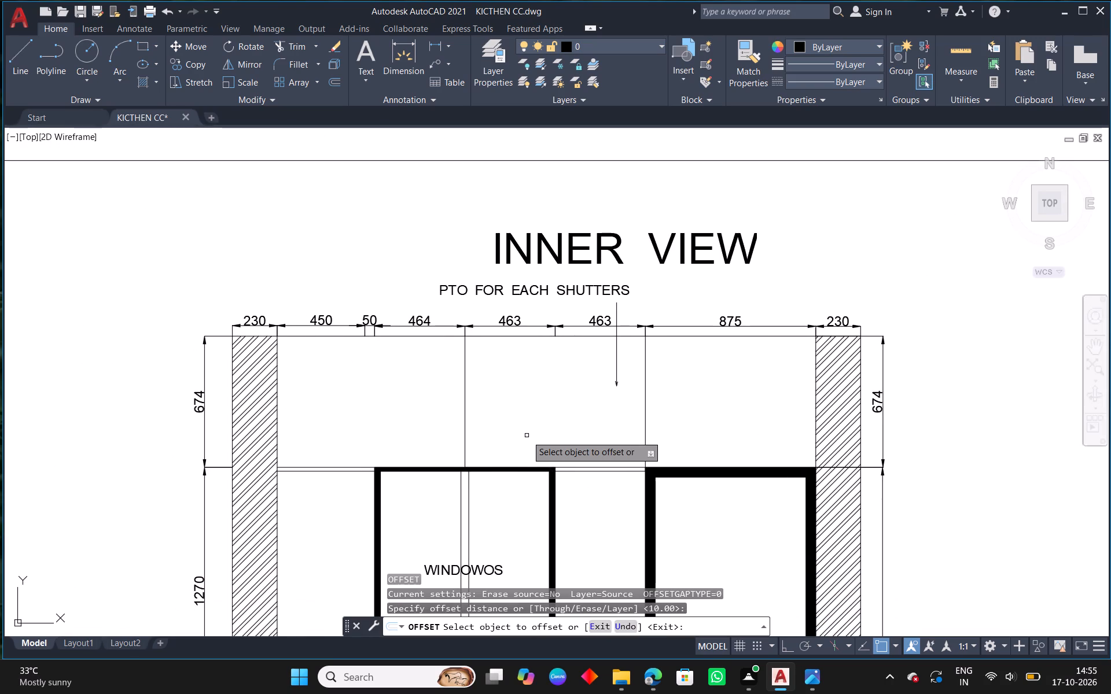
{"action": "scroll", "coordinate": [269, 357], "scroll_direction": "up", "scroll_amount": 2}
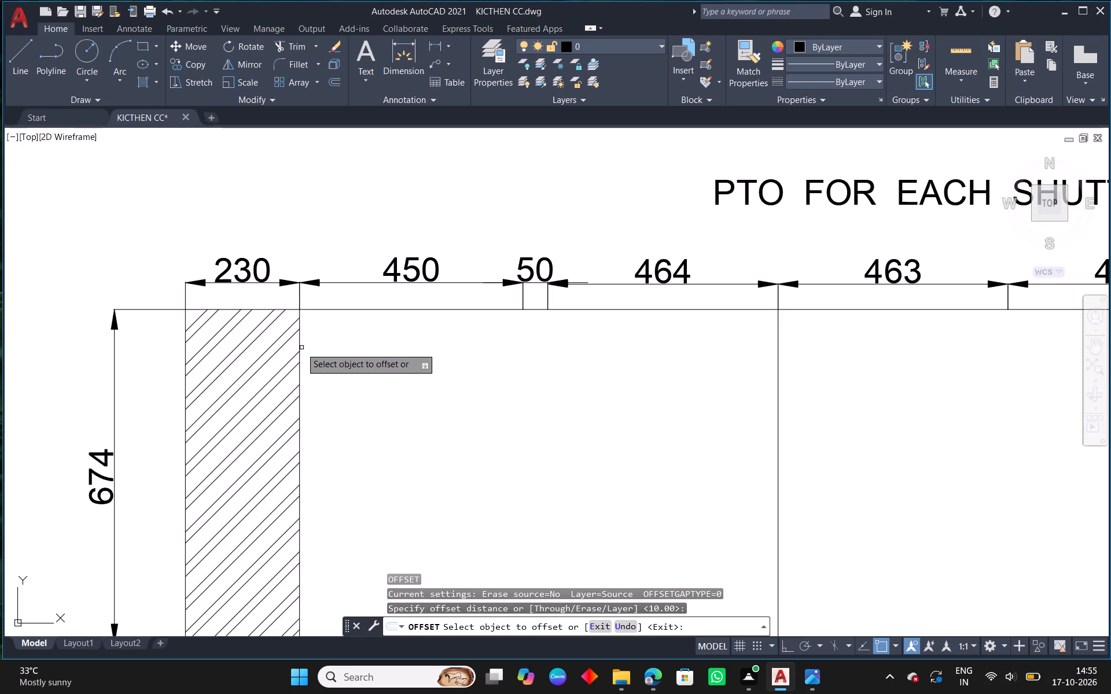
{"action": "left_click_drag", "start_coordinate": [300, 348], "coordinate": [325, 347]}
{"action": "left_click", "coordinate": [369, 355]}
Offset the remaining central loft divider in INNER VIEW by 10 to both sides.
{"action": "scroll", "coordinate": [411, 382], "scroll_direction": "down", "scroll_amount": 2}
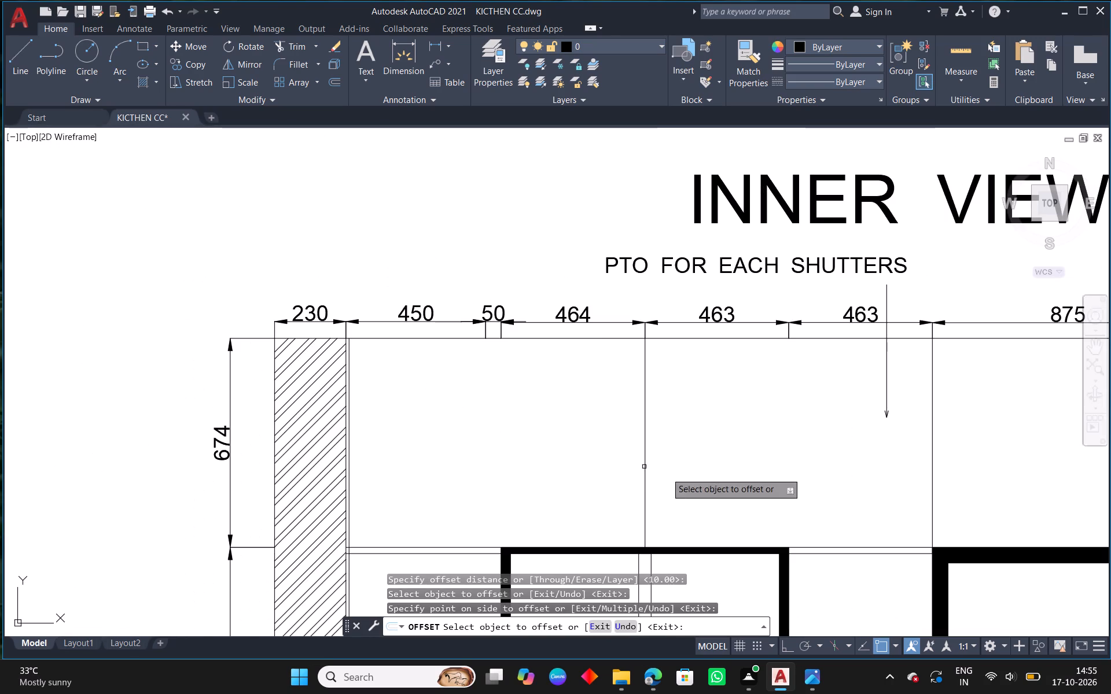
{"action": "middle_click_drag", "start_coordinate": [713, 488], "coordinate": [638, 408]}
{"action": "left_click", "coordinate": [569, 436]}
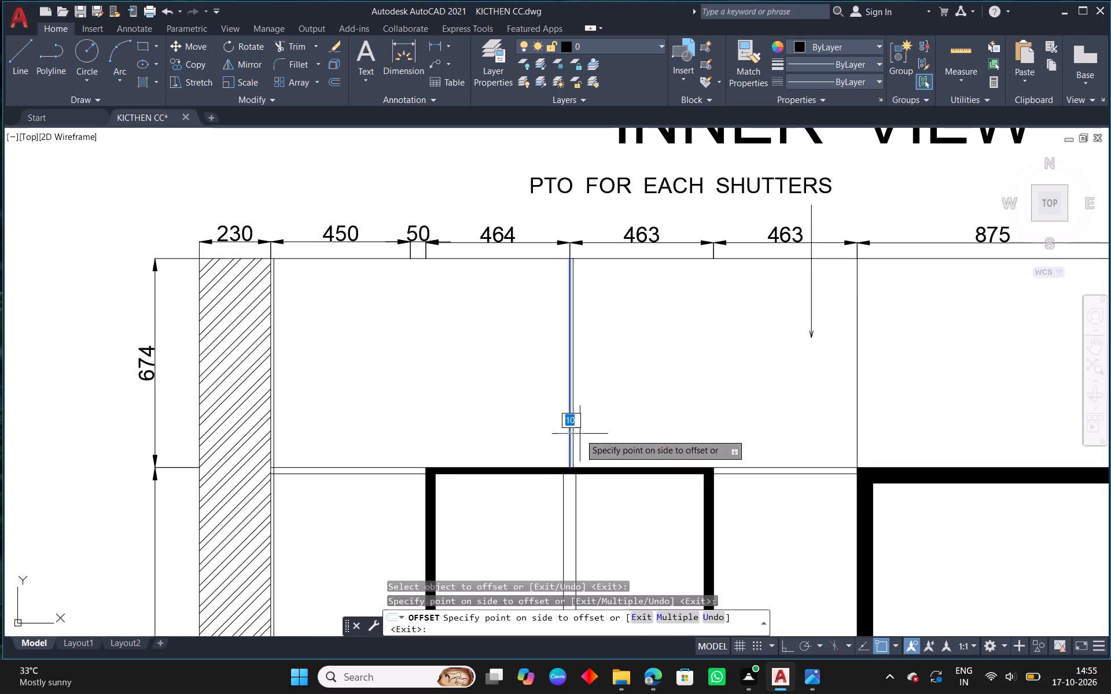
{"action": "left_click", "coordinate": [610, 433]}
{"action": "scroll", "coordinate": [582, 414], "scroll_direction": "up", "scroll_amount": 2}
{"action": "left_click_drag", "start_coordinate": [551, 426], "coordinate": [536, 429]}
{"action": "left_click", "coordinate": [485, 439]}
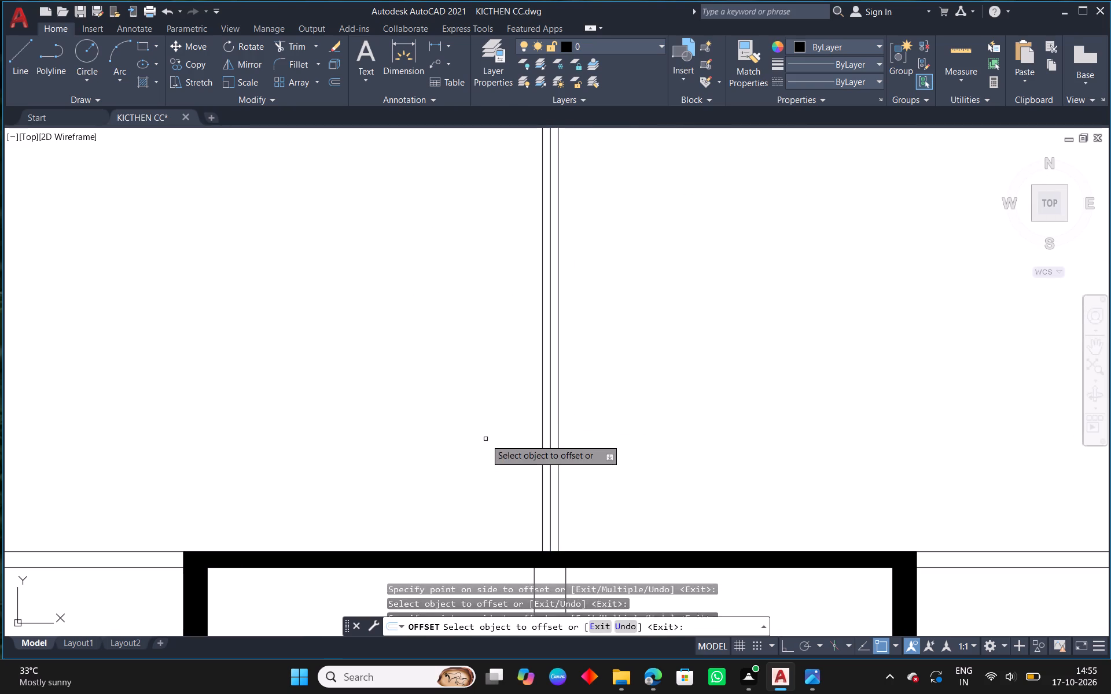
{"action": "right_click", "coordinate": [483, 413]}
{"action": "left_click", "coordinate": [514, 422]}
{"action": "scroll", "coordinate": [543, 417], "scroll_direction": "up", "scroll_amount": 1}
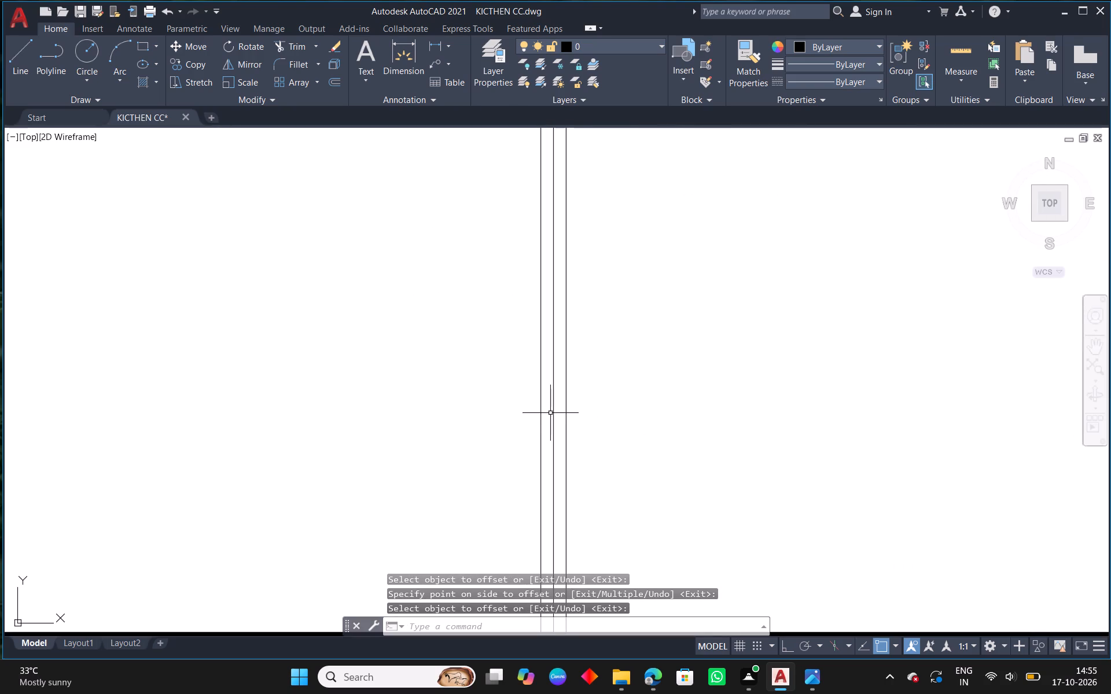
Erase the original central loft divider in INNER VIEW, leaving its two offset lines.
{"action": "left_click", "coordinate": [554, 411]}
{"action": "left_click", "coordinate": [334, 51]}
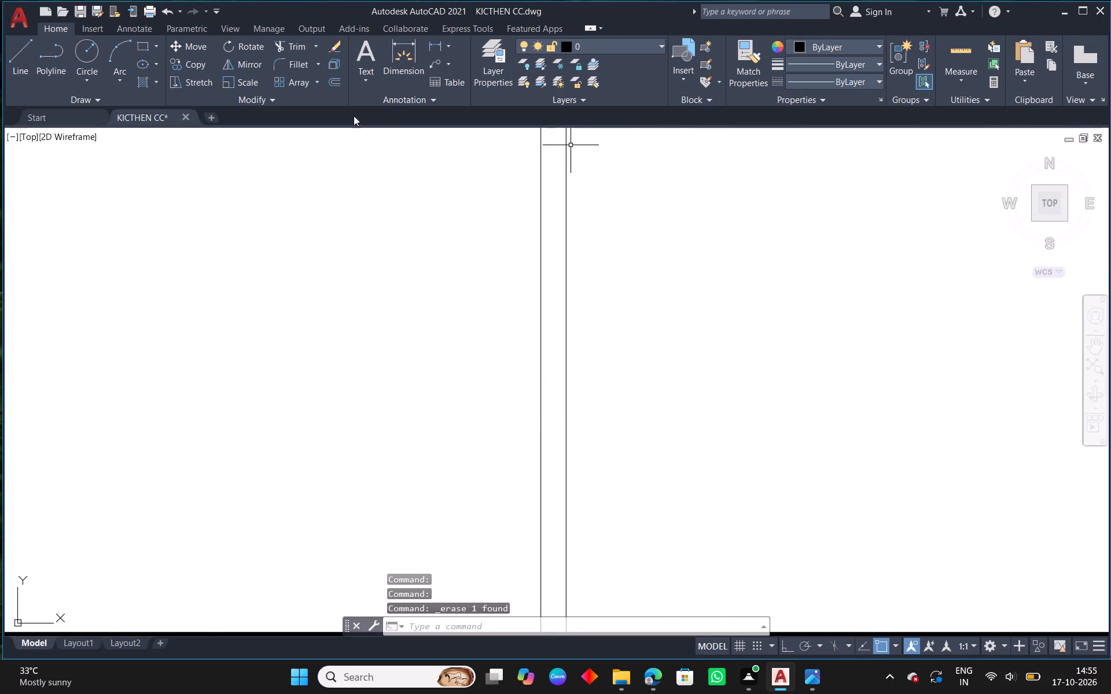
Fillet the loft's inset left line with the upper of its two bottom lines into a sharp lower-left corner.
{"action": "scroll", "coordinate": [363, 143], "scroll_direction": "down", "scroll_amount": 3}
{"action": "middle_click_drag", "start_coordinate": [148, 251], "coordinate": [278, 242]}
{"action": "scroll", "coordinate": [216, 262], "scroll_direction": "up", "scroll_amount": 2}
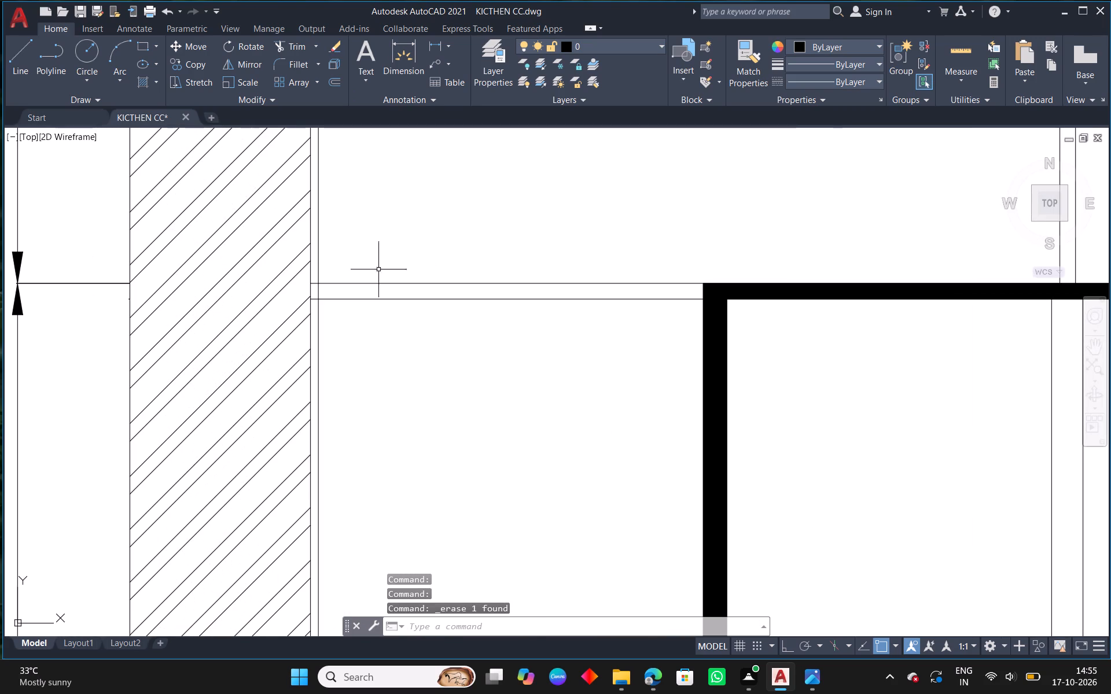
{"action": "left_click", "coordinate": [299, 59]}
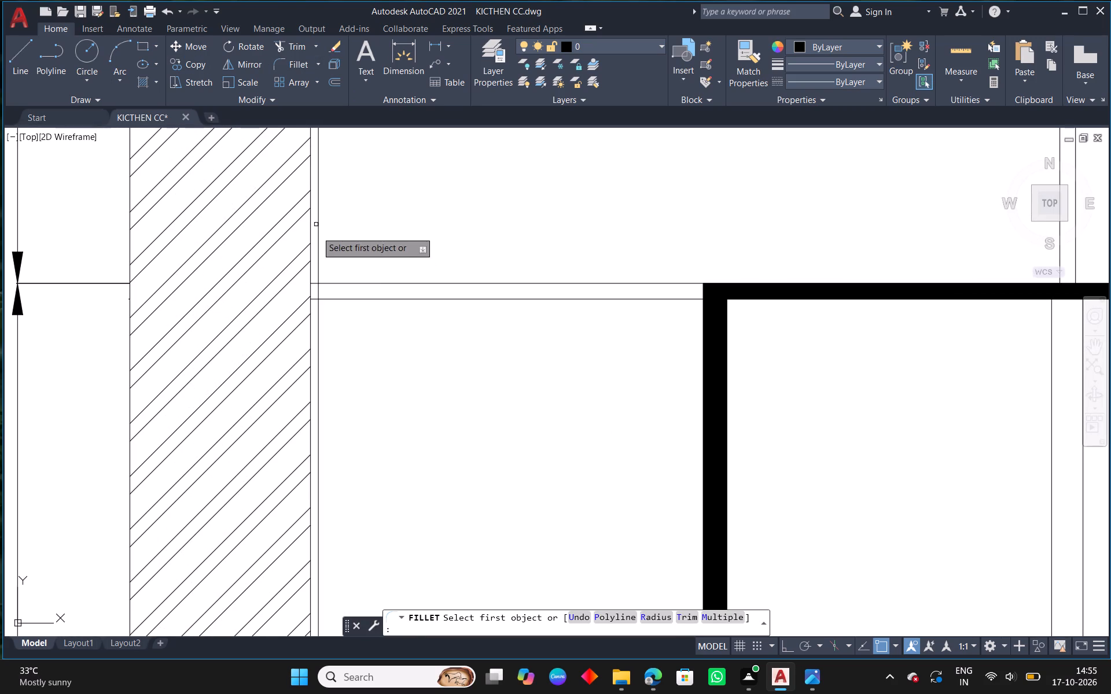
{"action": "left_click", "coordinate": [318, 240]}
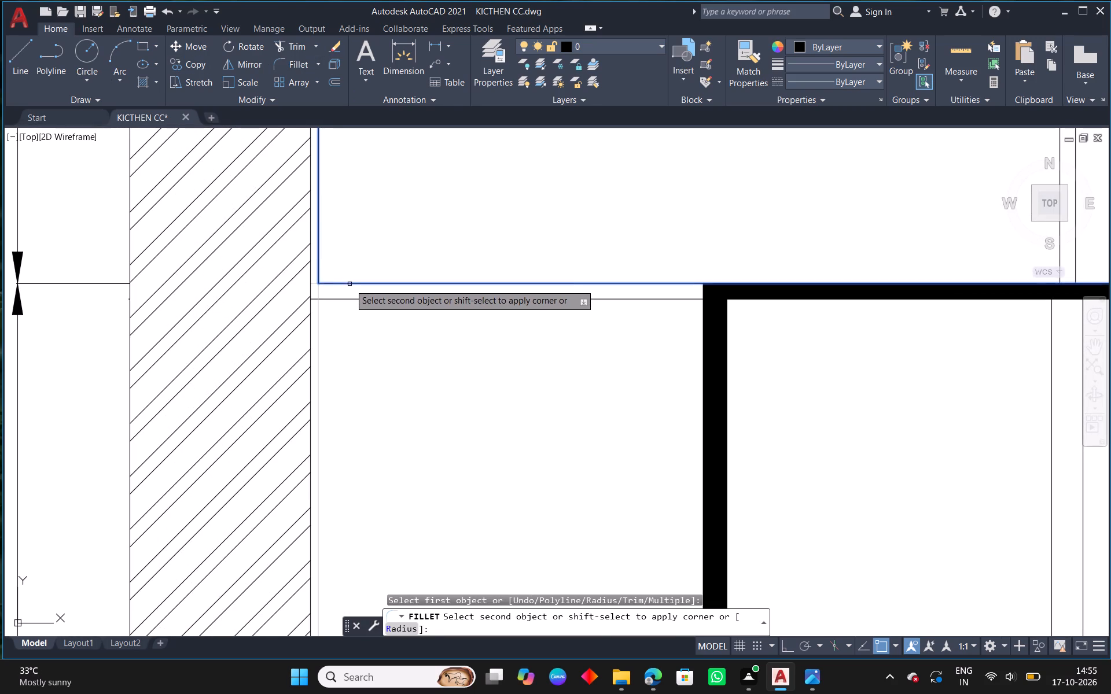
{"action": "left_click", "coordinate": [350, 284]}
Examine the loft outline in the KITCHEN-C reference inner view against the redrawn INNER VIEW.
{"action": "scroll", "coordinate": [397, 309], "scroll_direction": "down", "scroll_amount": 3}
{"action": "middle_click_drag", "start_coordinate": [586, 309], "coordinate": [550, 310]}
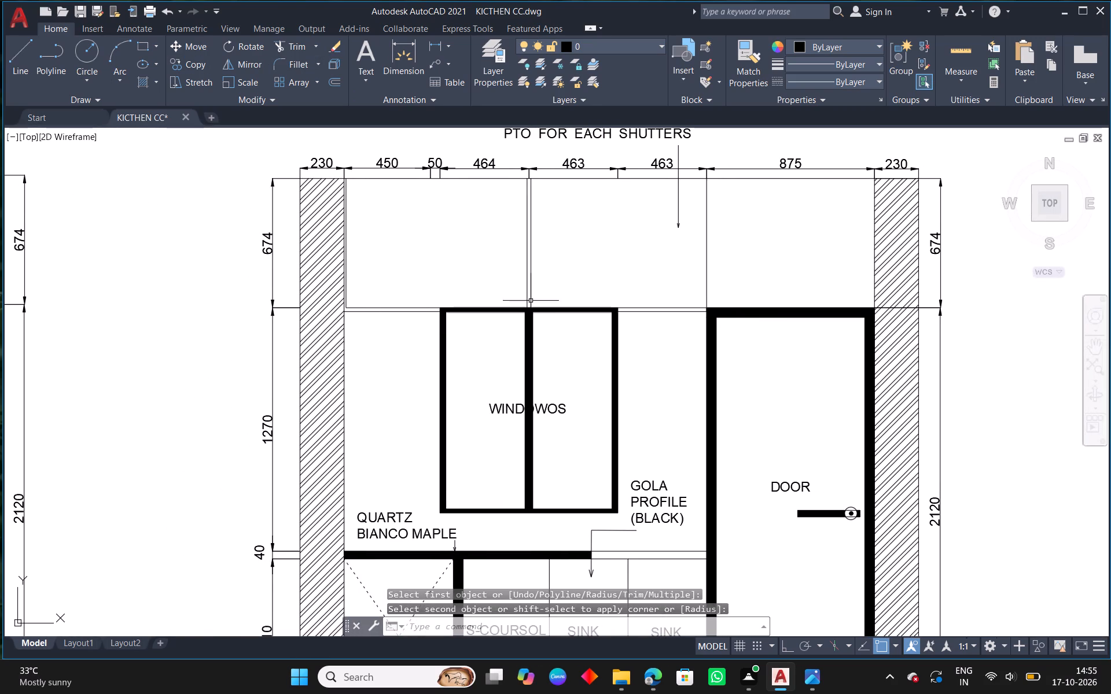
{"action": "scroll", "coordinate": [422, 300], "scroll_direction": "down", "scroll_amount": 4}
{"action": "middle_click_drag", "start_coordinate": [526, 193], "coordinate": [503, 352]}
{"action": "scroll", "coordinate": [550, 230], "scroll_direction": "up", "scroll_amount": 1}
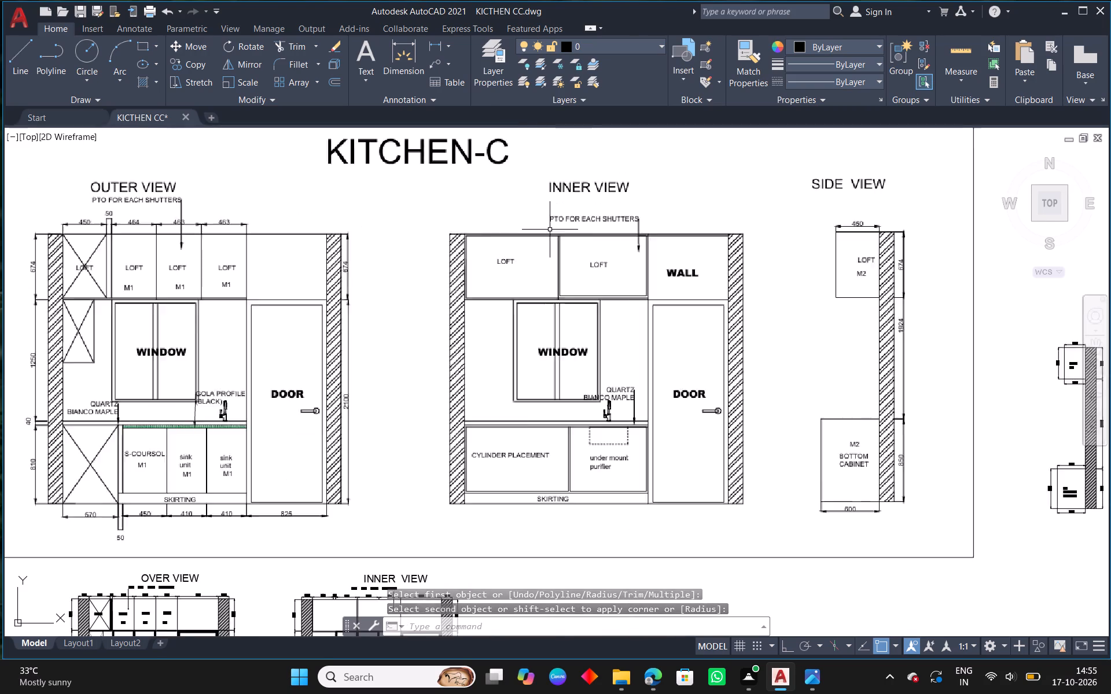
{"action": "scroll", "coordinate": [550, 230], "scroll_direction": "up", "scroll_amount": 2}
{"action": "scroll", "coordinate": [550, 230], "scroll_direction": "down", "scroll_amount": 4}
{"action": "middle_click_drag", "start_coordinate": [568, 416], "coordinate": [582, 342]}
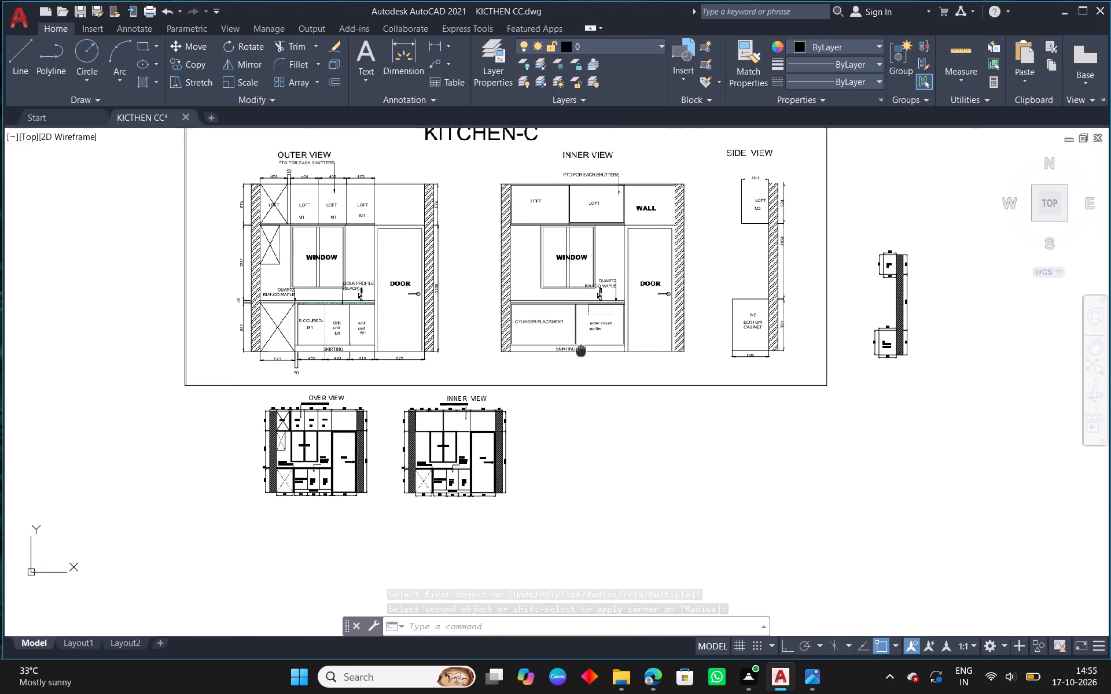
{"action": "middle_click_drag", "start_coordinate": [582, 342], "coordinate": [582, 331]}
{"action": "scroll", "coordinate": [435, 378], "scroll_direction": "up", "scroll_amount": 5}
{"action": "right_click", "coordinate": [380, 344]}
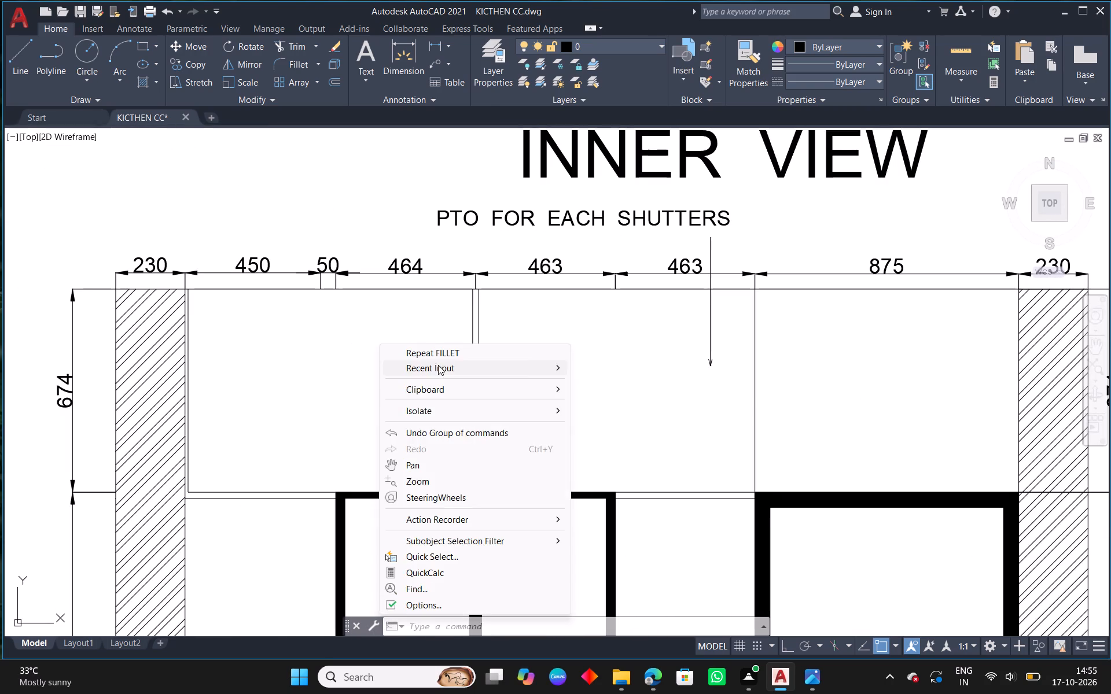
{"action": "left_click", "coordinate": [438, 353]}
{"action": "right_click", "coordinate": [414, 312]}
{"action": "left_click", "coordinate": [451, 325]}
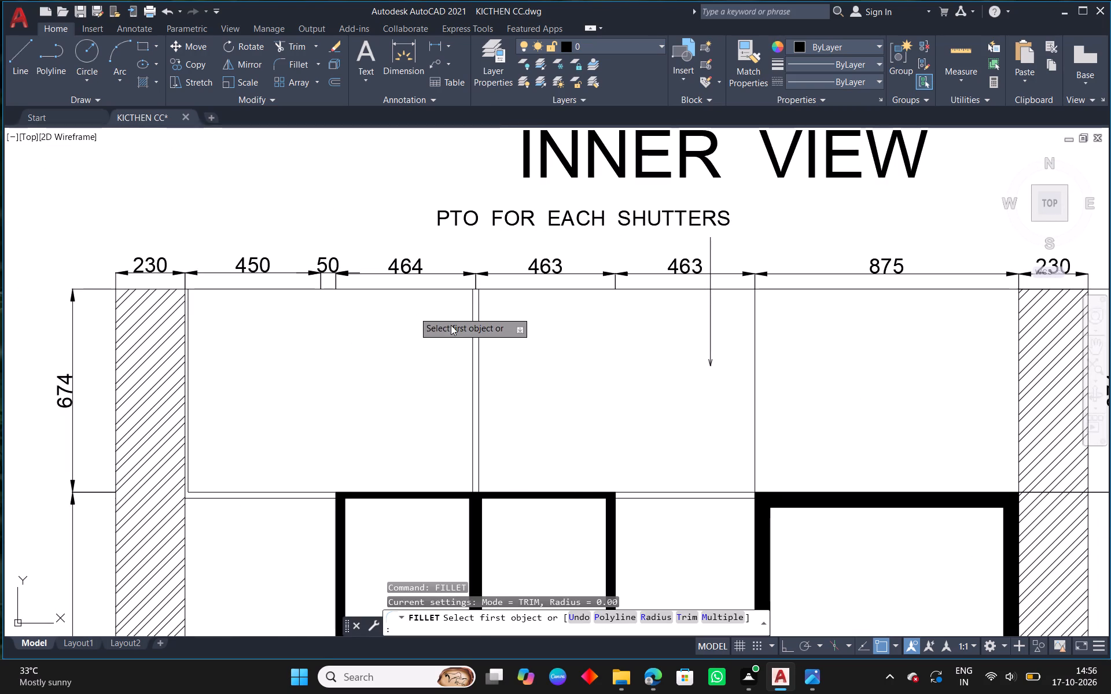
Offset the INNER VIEW loft's top line and its boundary line beside the 875 bay by 10 into the loft.
{"action": "type", "text": "O"}
{"action": "key", "text": "space"}
{"action": "key", "text": "space"}
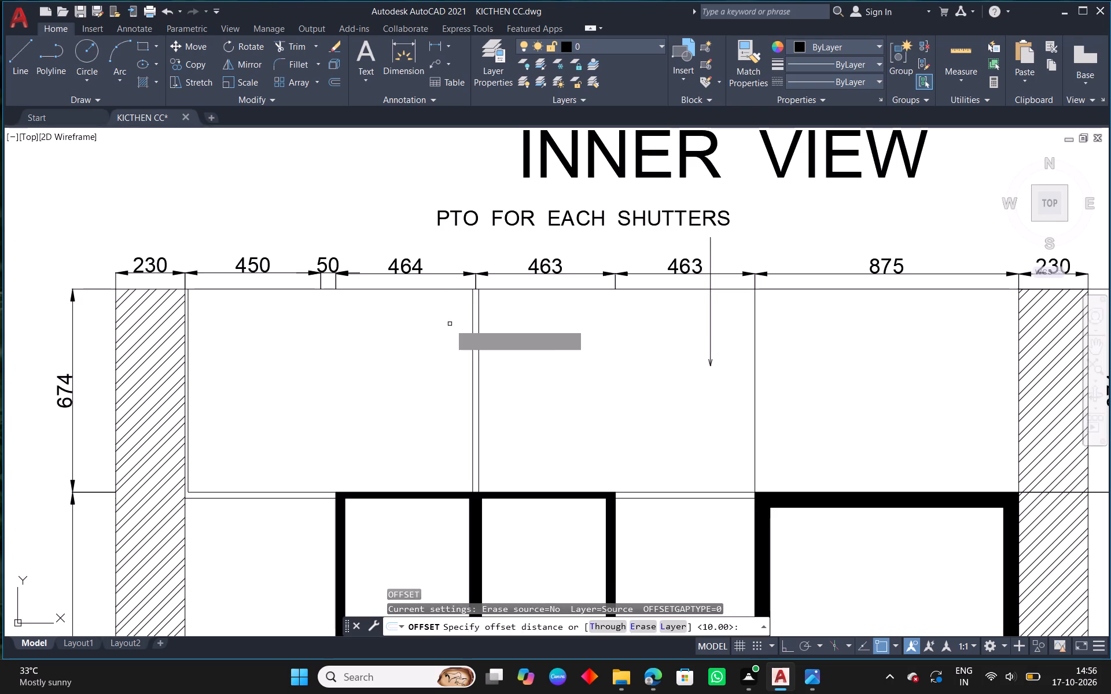
{"action": "left_click", "coordinate": [461, 287]}
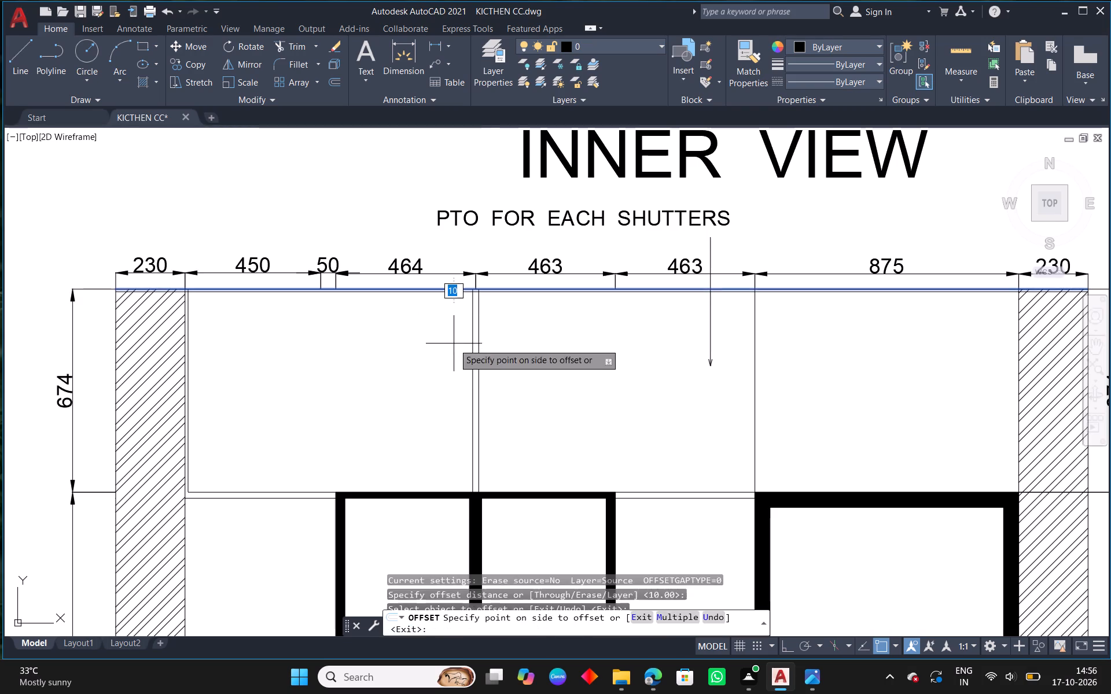
{"action": "left_click", "coordinate": [452, 354]}
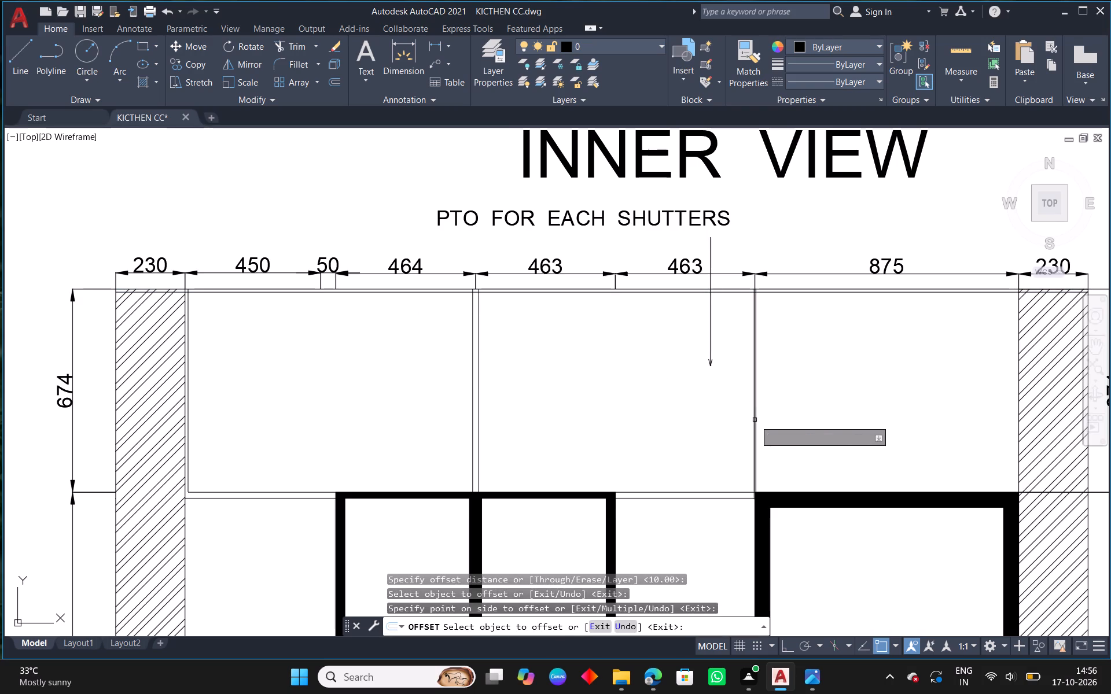
{"action": "left_click", "coordinate": [755, 420]}
{"action": "left_click", "coordinate": [715, 419]}
{"action": "right_click", "coordinate": [562, 366]}
{"action": "left_click", "coordinate": [580, 370]}
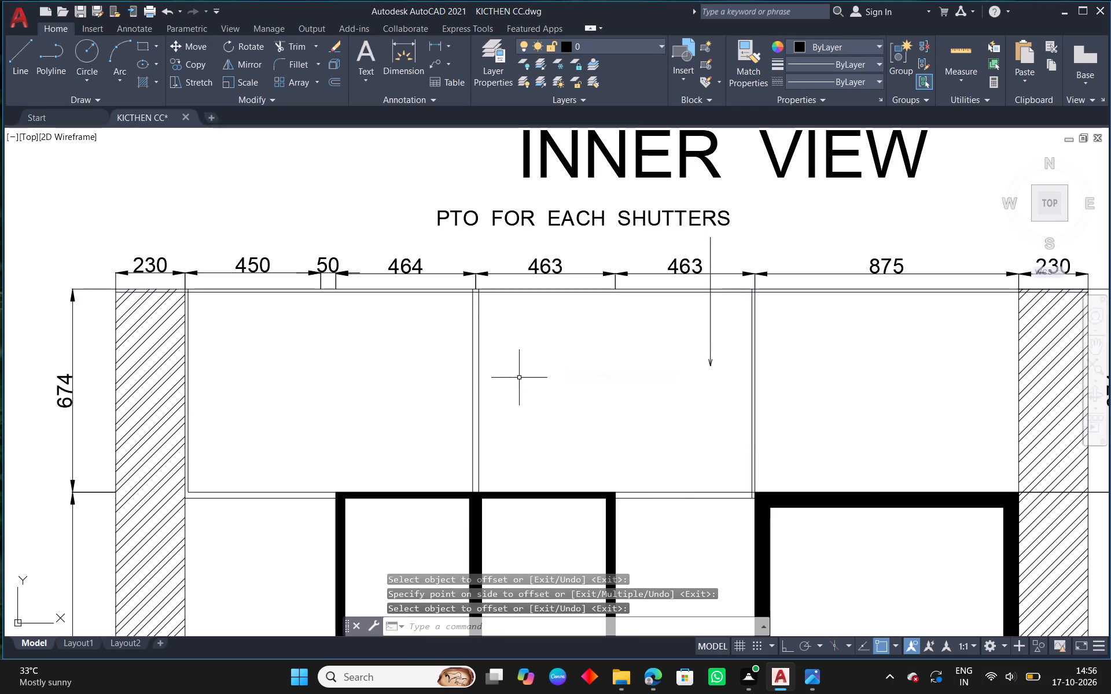
Fillet the loft's inset top line with the inset left and right lines into sharp upper corners.
{"action": "scroll", "coordinate": [180, 297], "scroll_direction": "up", "scroll_amount": 3}
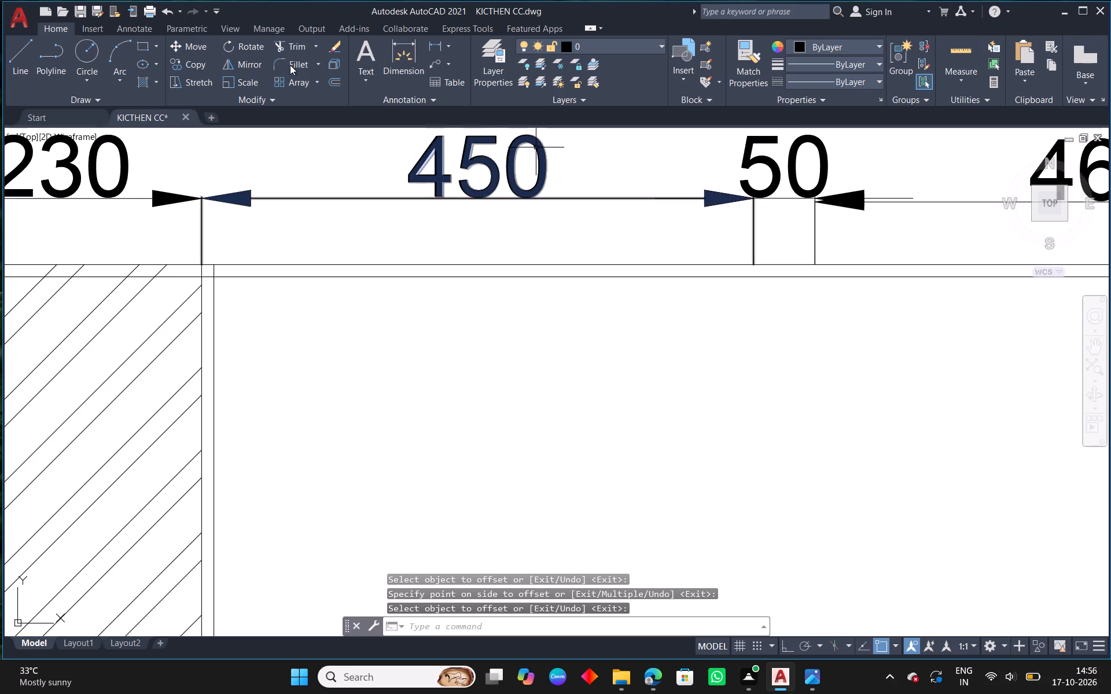
{"action": "left_click", "coordinate": [292, 65]}
{"action": "left_click", "coordinate": [251, 276]}
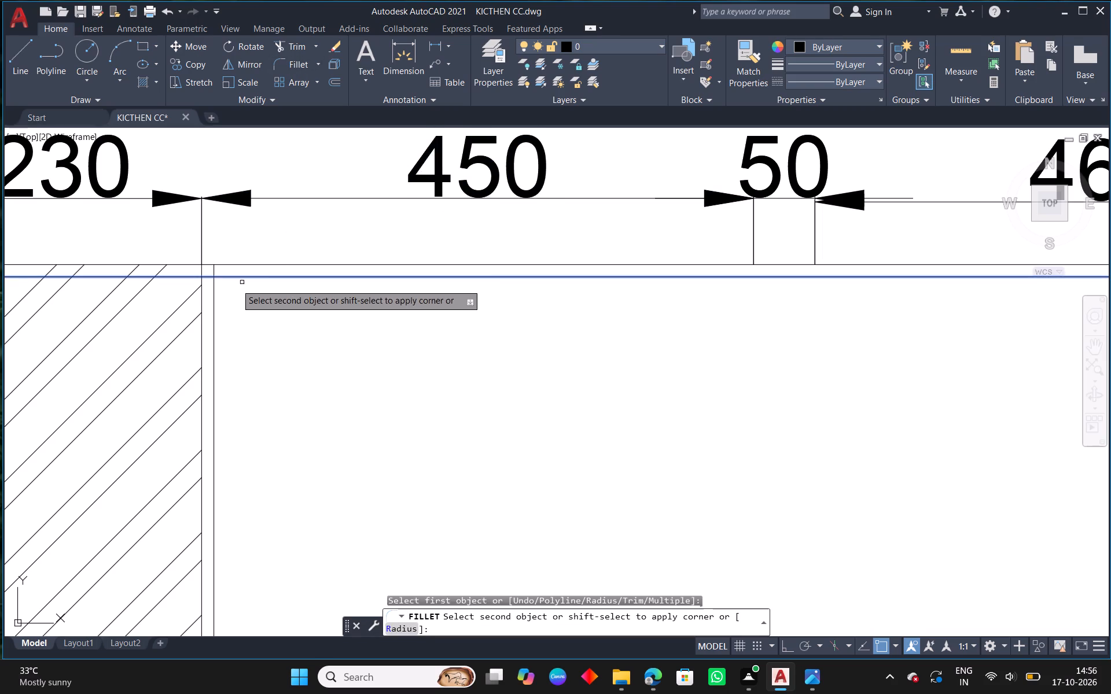
{"action": "left_click", "coordinate": [215, 294]}
{"action": "scroll", "coordinate": [432, 346], "scroll_direction": "down", "scroll_amount": 4}
{"action": "middle_click_drag", "start_coordinate": [797, 403], "coordinate": [665, 359]}
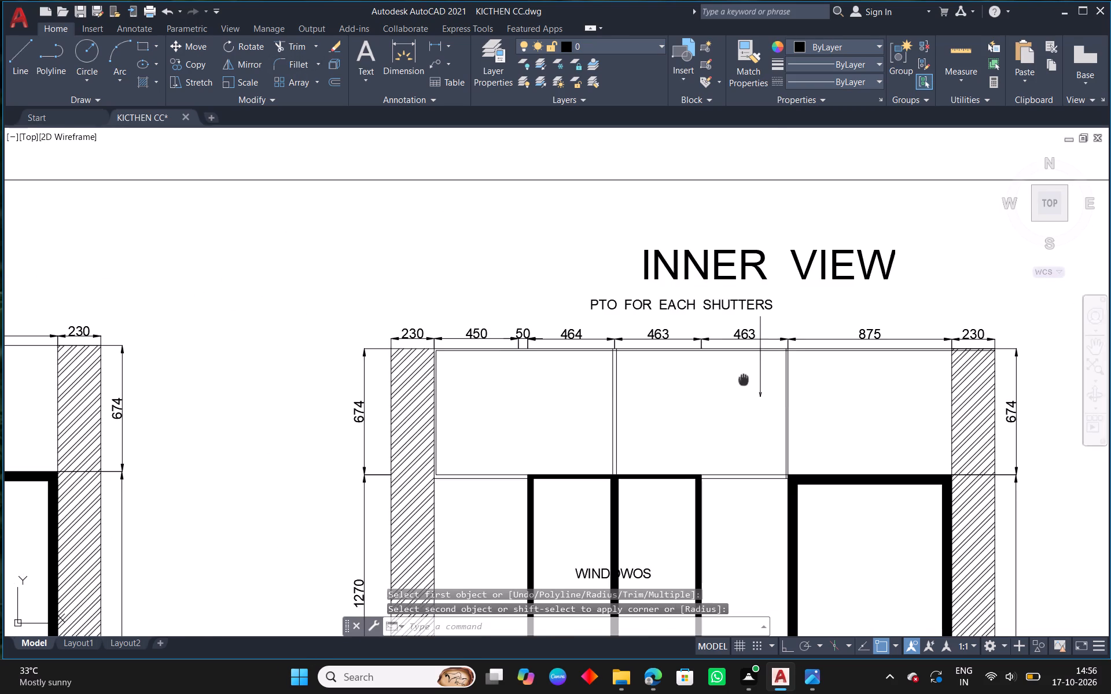
{"action": "middle_click_drag", "start_coordinate": [665, 359], "coordinate": [527, 324]}
{"action": "scroll", "coordinate": [482, 246], "scroll_direction": "up", "scroll_amount": 3}
{"action": "right_click", "coordinate": [580, 366]}
{"action": "left_click", "coordinate": [655, 374]}
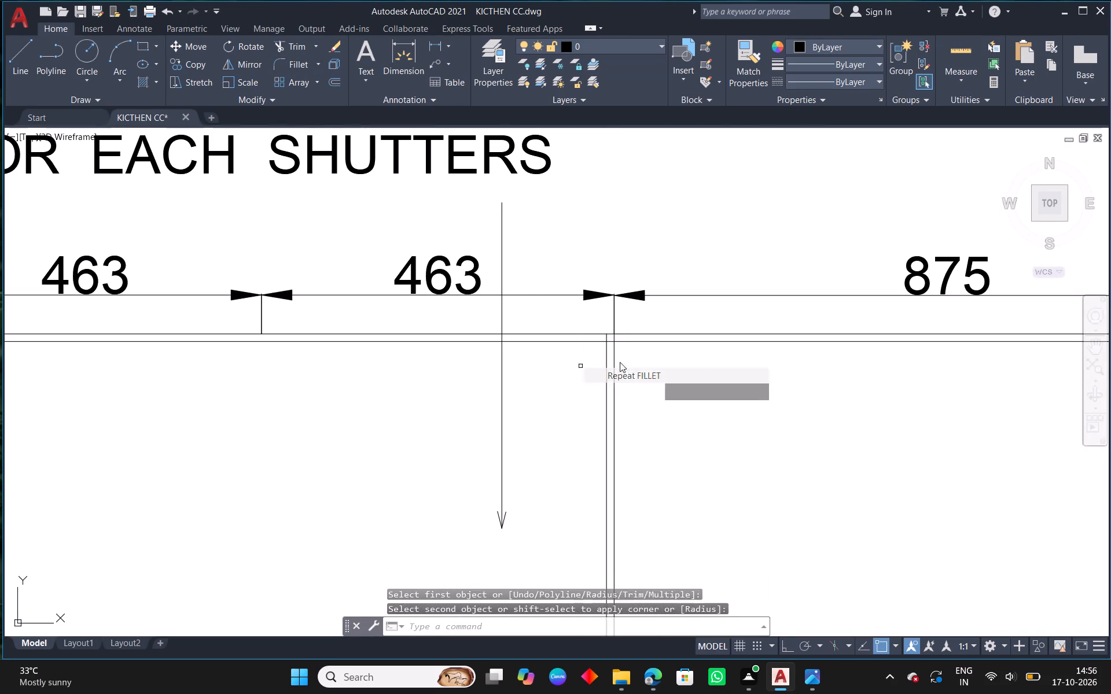
{"action": "left_click", "coordinate": [588, 339]}
{"action": "left_click", "coordinate": [607, 353]}
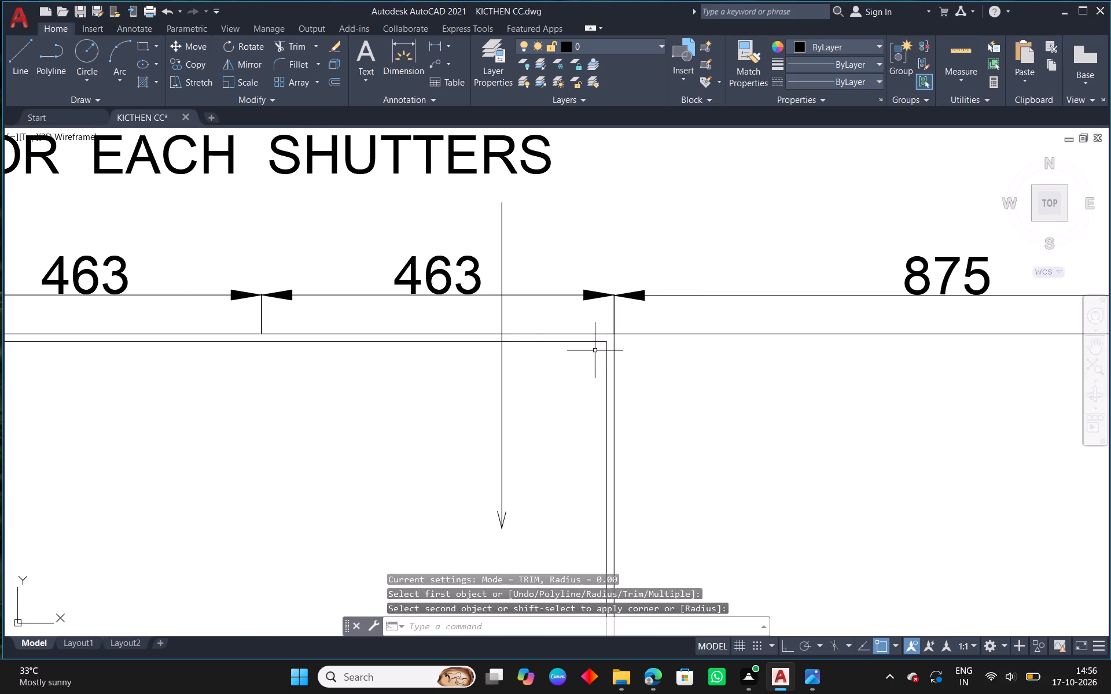
Fillet the loft's upper bottom line with the inset right line, and the lower bottom line with the outer right line, beside the door.
{"action": "scroll", "coordinate": [485, 305], "scroll_direction": "down", "scroll_amount": 3}
{"action": "middle_click_drag", "start_coordinate": [463, 380], "coordinate": [494, 359]}
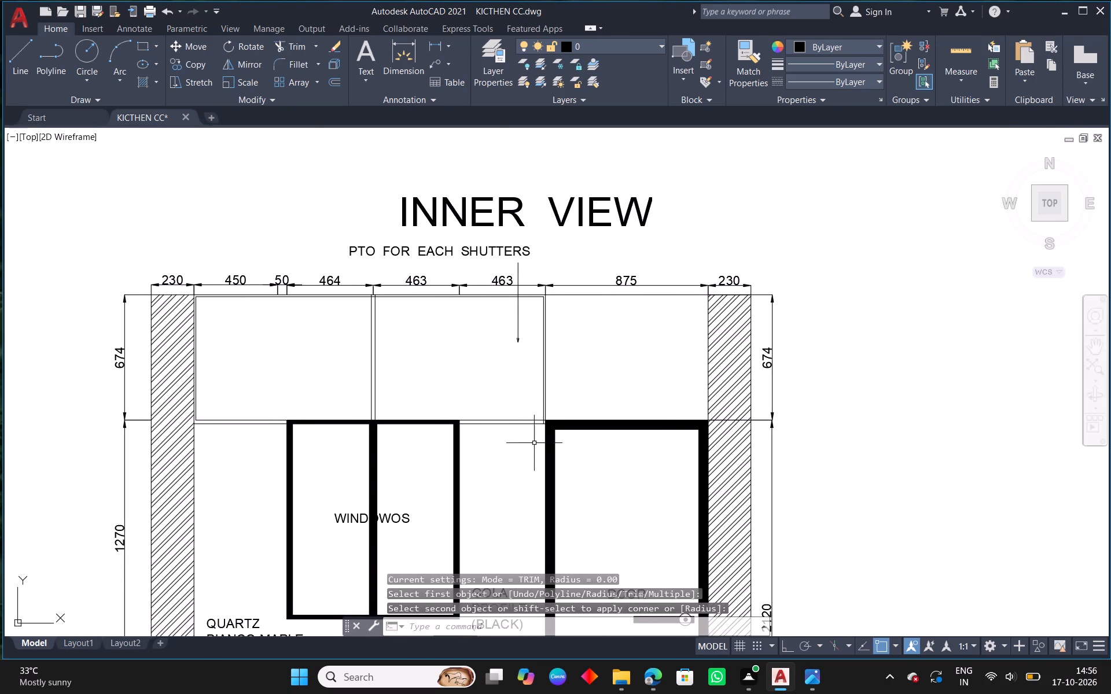
{"action": "scroll", "coordinate": [535, 445], "scroll_direction": "up", "scroll_amount": 2}
{"action": "right_click", "coordinate": [400, 271]}
{"action": "left_click", "coordinate": [454, 285]}
{"action": "scroll", "coordinate": [558, 375], "scroll_direction": "up", "scroll_amount": 2}
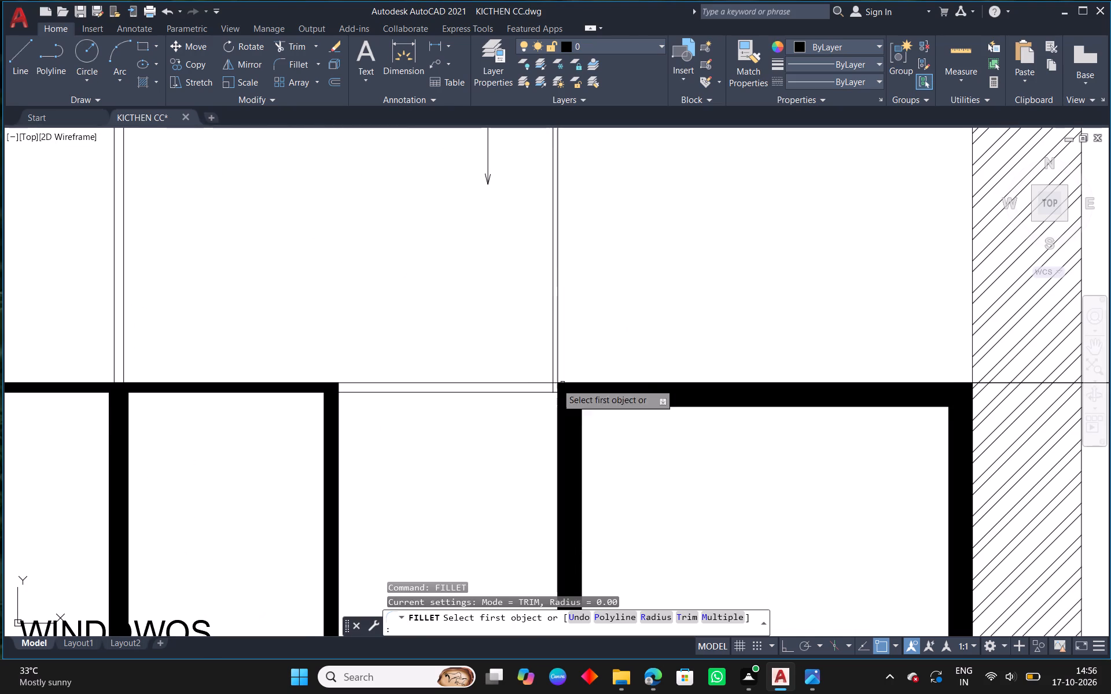
{"action": "left_click", "coordinate": [535, 382]}
{"action": "left_click", "coordinate": [552, 371]}
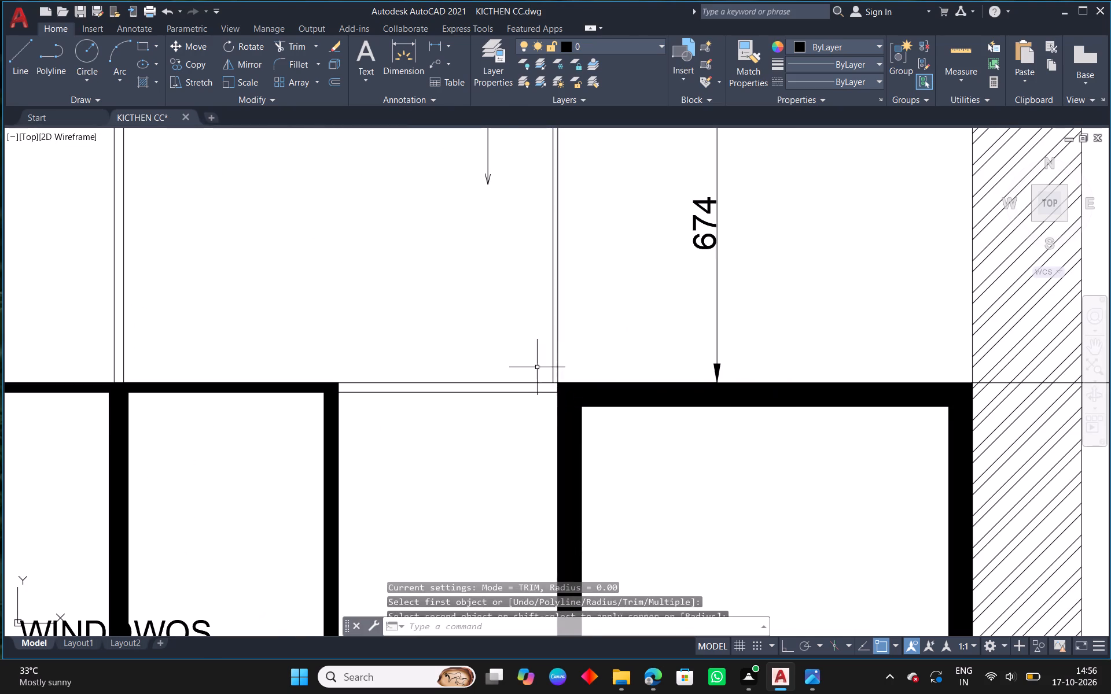
{"action": "scroll", "coordinate": [512, 361], "scroll_direction": "down", "scroll_amount": 3}
{"action": "scroll", "coordinate": [512, 383], "scroll_direction": "up", "scroll_amount": 2}
{"action": "right_click", "coordinate": [412, 259]}
{"action": "left_click", "coordinate": [448, 264]}
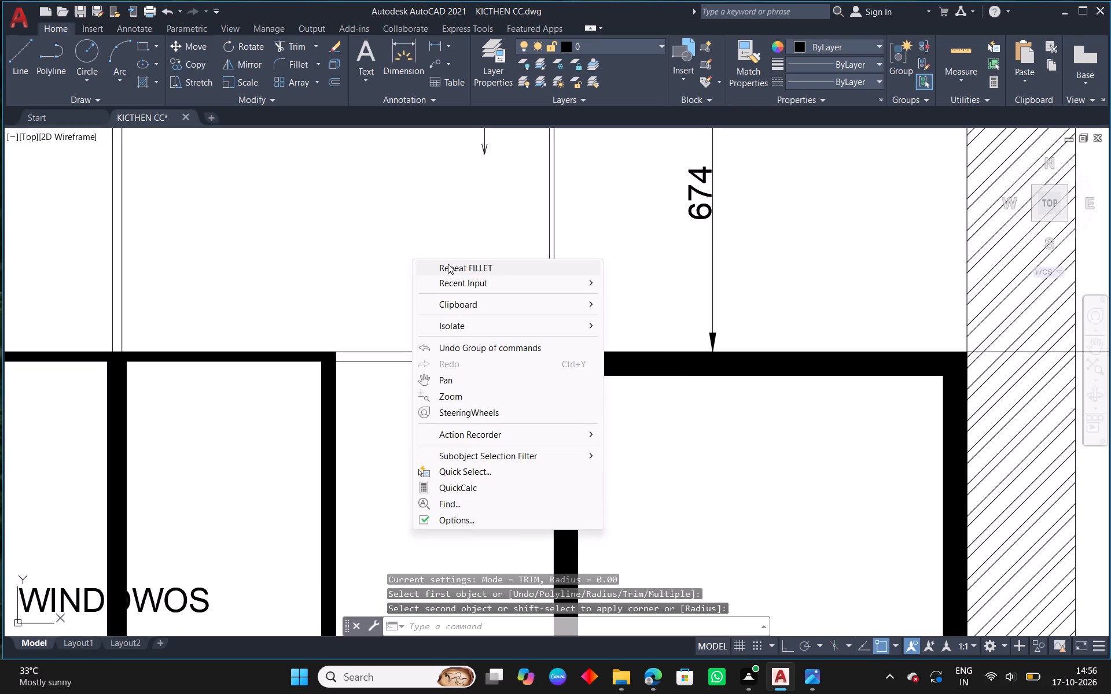
{"action": "left_click", "coordinate": [544, 362]}
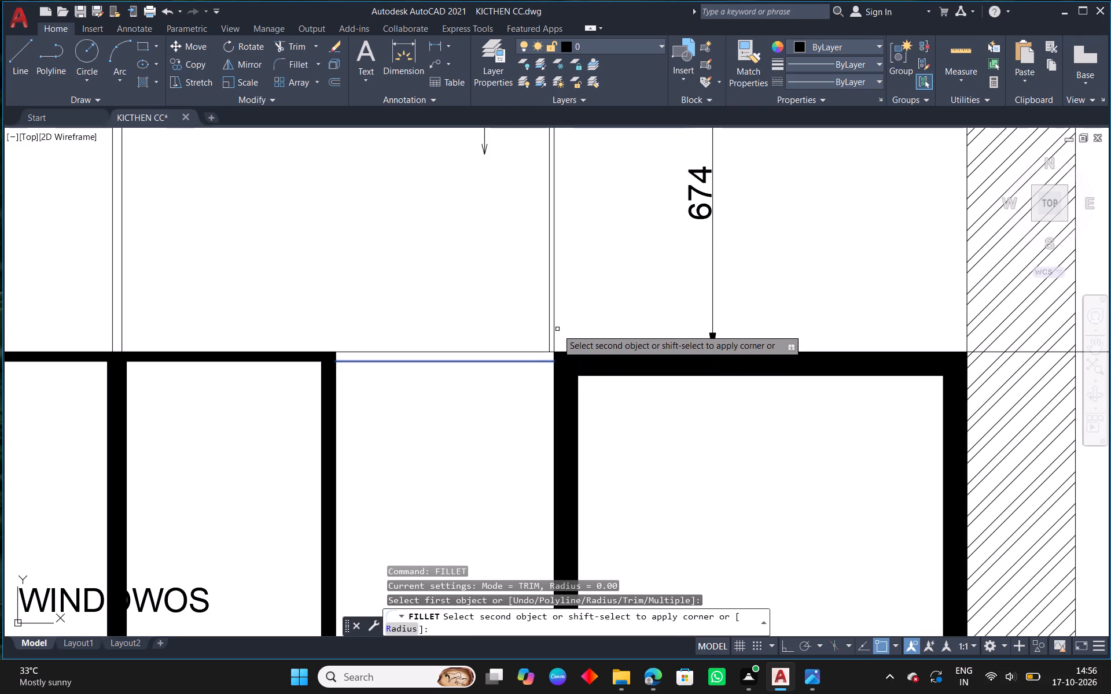
{"action": "left_click", "coordinate": [553, 332]}
Copy a LOFT label from OVER VIEW into the middle of each of the two INNER VIEW loft bays.
{"action": "scroll", "coordinate": [413, 318], "scroll_direction": "down", "scroll_amount": 2}
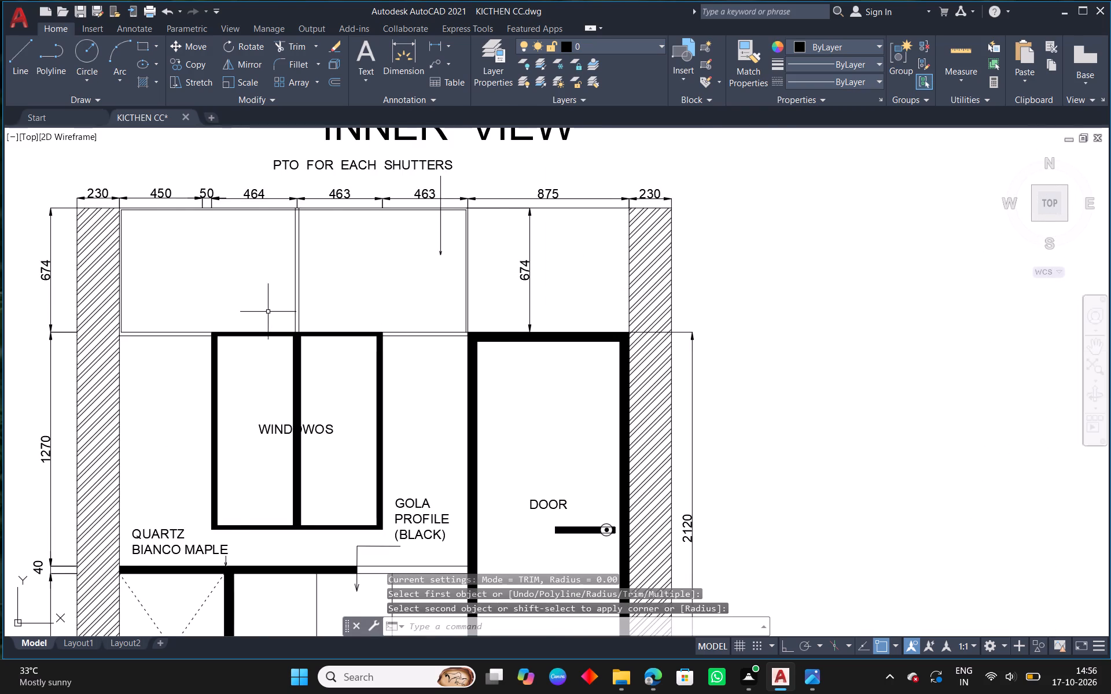
{"action": "middle_click_drag", "start_coordinate": [273, 312], "coordinate": [426, 306]}
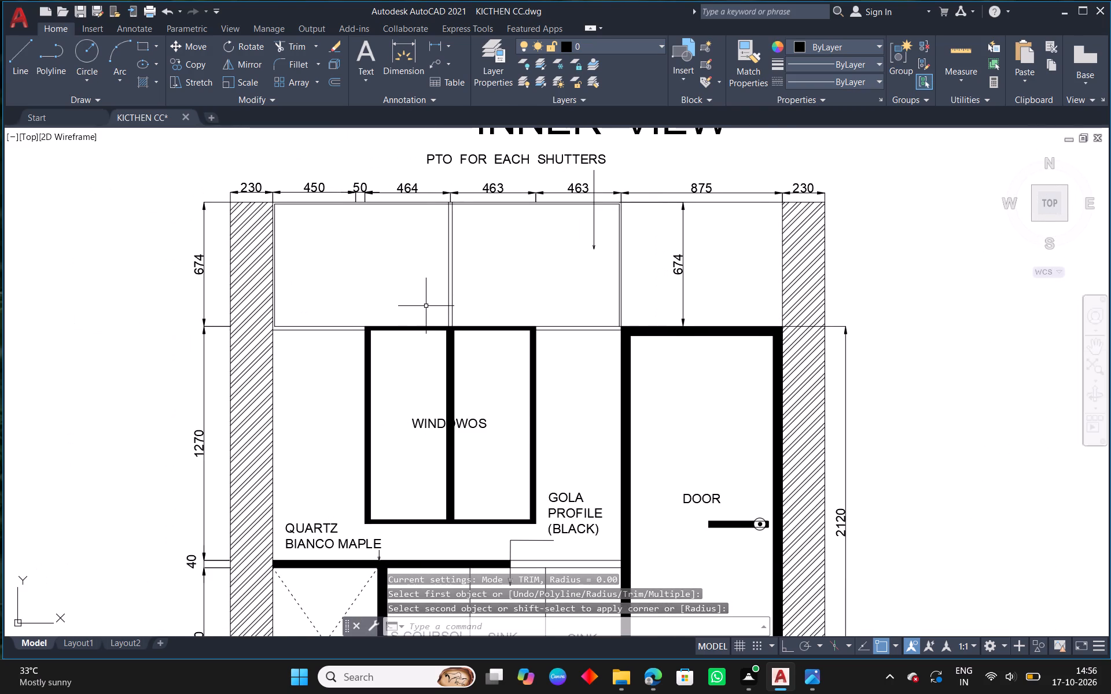
{"action": "scroll", "coordinate": [426, 306], "scroll_direction": "down", "scroll_amount": 2}
{"action": "scroll", "coordinate": [329, 348], "scroll_direction": "down", "scroll_amount": 2}
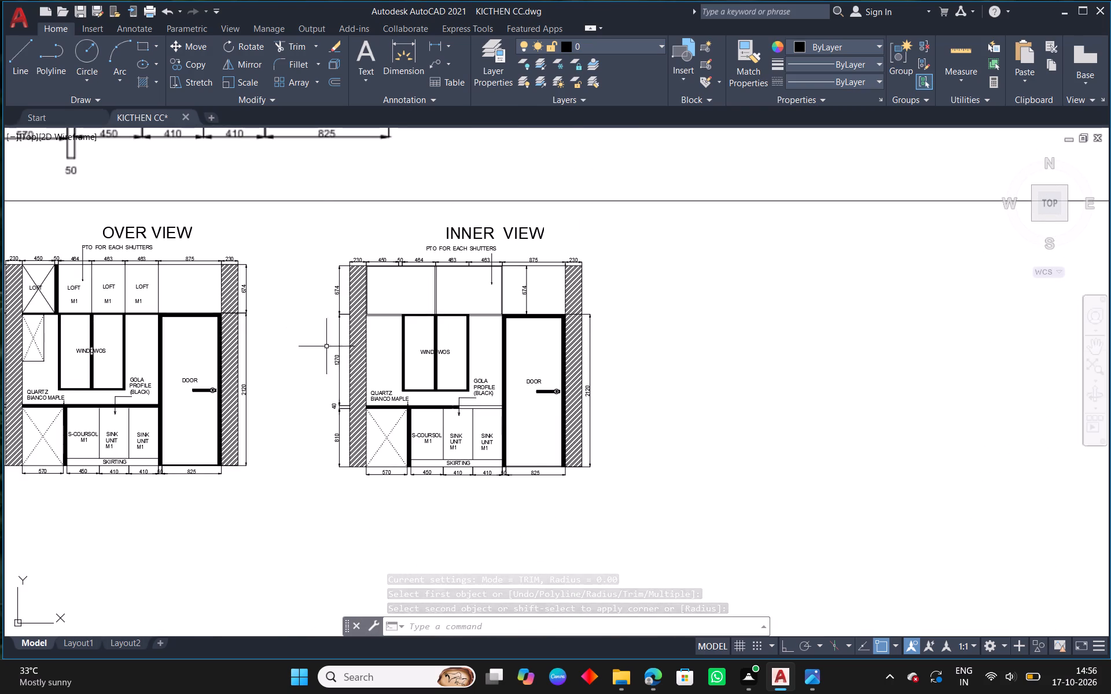
{"action": "scroll", "coordinate": [343, 362], "scroll_direction": "down", "scroll_amount": 1}
{"action": "scroll", "coordinate": [459, 230], "scroll_direction": "up", "scroll_amount": 2}
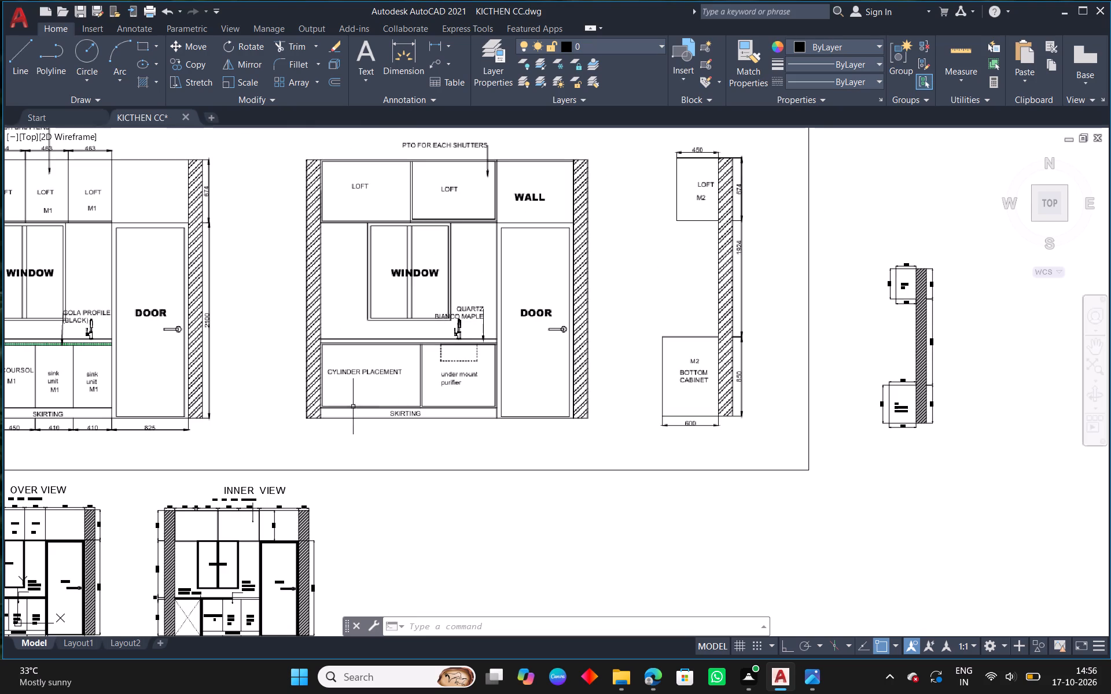
{"action": "middle_click_drag", "start_coordinate": [353, 407], "coordinate": [685, 195]}
{"action": "scroll", "coordinate": [493, 325], "scroll_direction": "up", "scroll_amount": 1}
{"action": "scroll", "coordinate": [300, 301], "scroll_direction": "up", "scroll_amount": 2}
{"action": "left_click", "coordinate": [282, 308]}
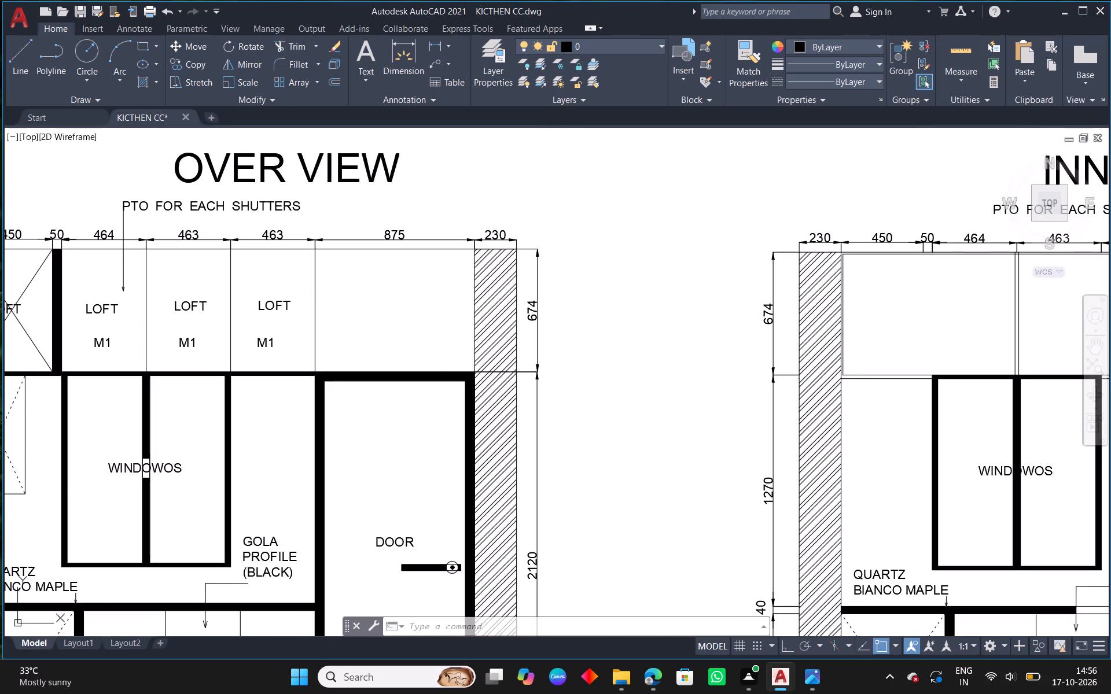
{"action": "left_click", "coordinate": [270, 307]}
{"action": "left_click", "coordinate": [202, 62]}
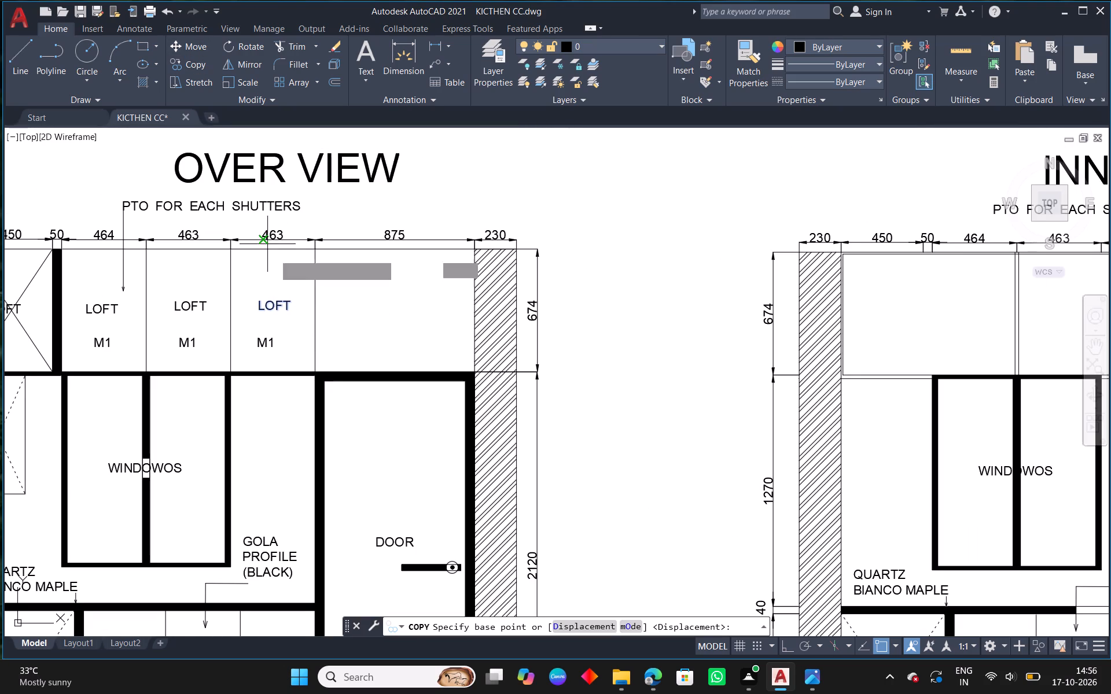
{"action": "left_click", "coordinate": [259, 313]}
{"action": "middle_click_drag", "start_coordinate": [711, 280], "coordinate": [287, 259]}
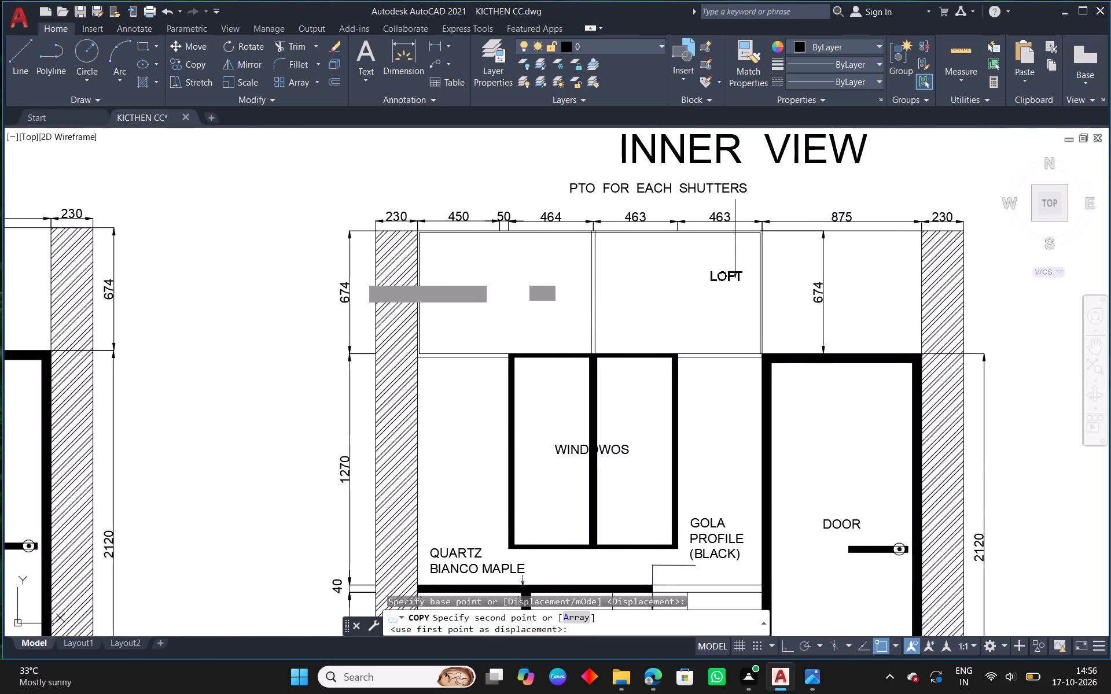
{"action": "scroll", "coordinate": [495, 290], "scroll_direction": "up", "scroll_amount": 2}
{"action": "left_click", "coordinate": [489, 299]}
{"action": "middle_click_drag", "start_coordinate": [834, 327], "coordinate": [809, 321]}
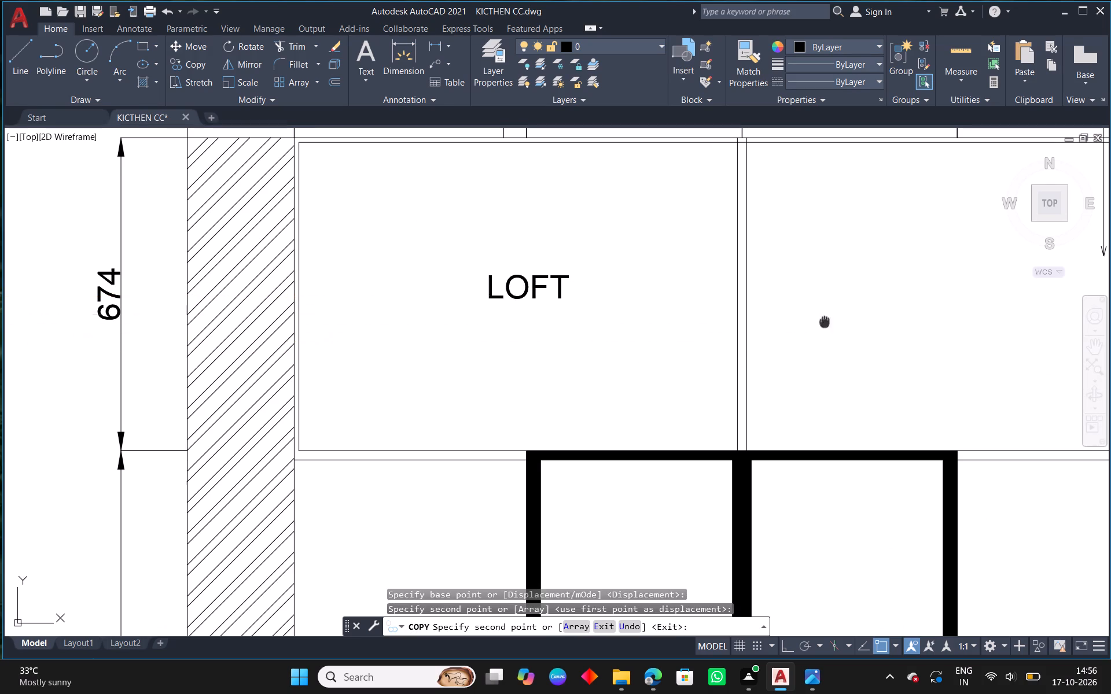
{"action": "middle_click_drag", "start_coordinate": [809, 321], "coordinate": [550, 352]}
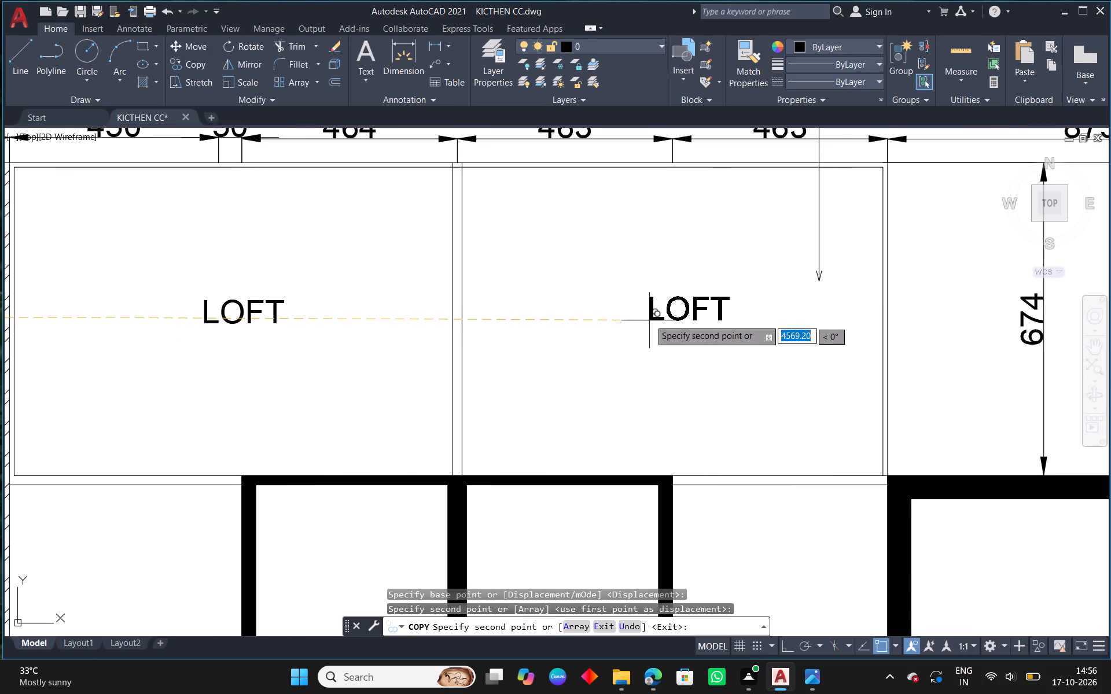
{"action": "left_click", "coordinate": [647, 310]}
{"action": "right_click", "coordinate": [647, 310]}
{"action": "left_click", "coordinate": [707, 321]}
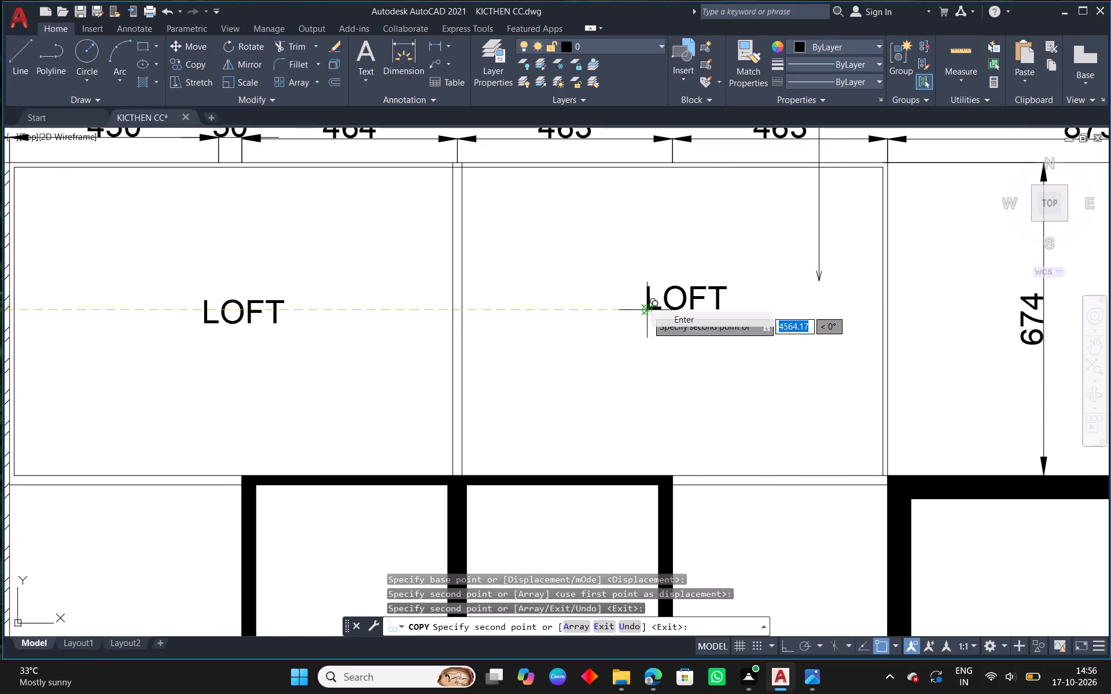
Erase the vertical 674 dimension in the INNER VIEW's 875 bay above the door.
{"action": "scroll", "coordinate": [587, 335], "scroll_direction": "down", "scroll_amount": 4}
{"action": "middle_click_drag", "start_coordinate": [711, 324], "coordinate": [672, 337]}
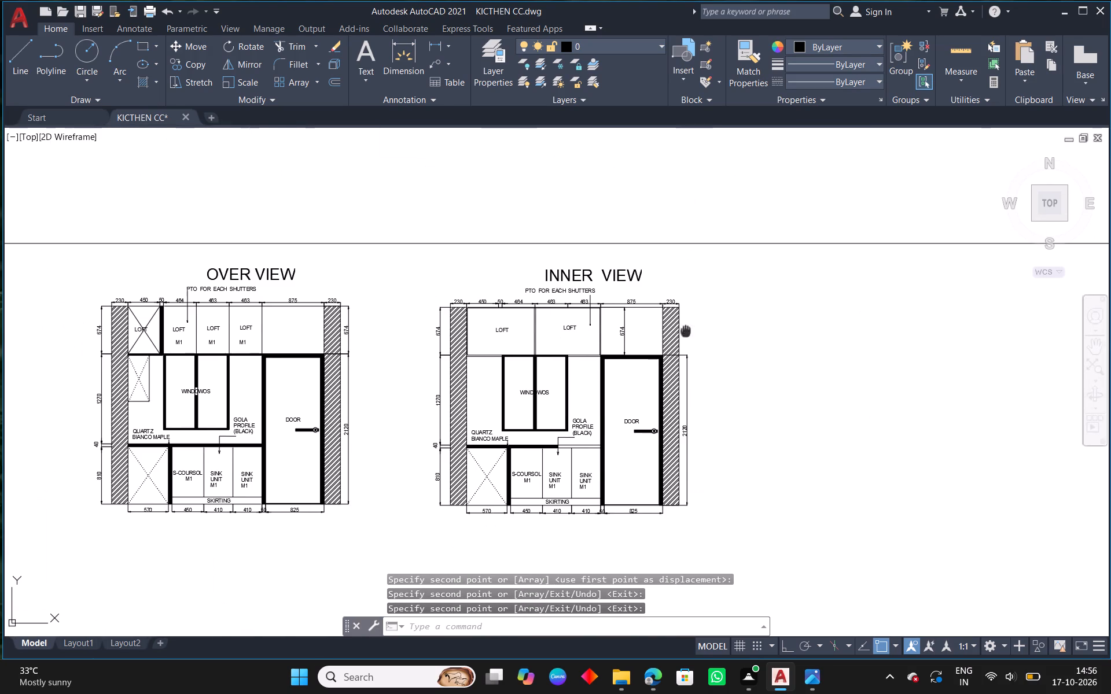
{"action": "middle_click_drag", "start_coordinate": [672, 337], "coordinate": [642, 352]}
{"action": "scroll", "coordinate": [562, 363], "scroll_direction": "up", "scroll_amount": 3}
{"action": "left_click", "coordinate": [575, 335]}
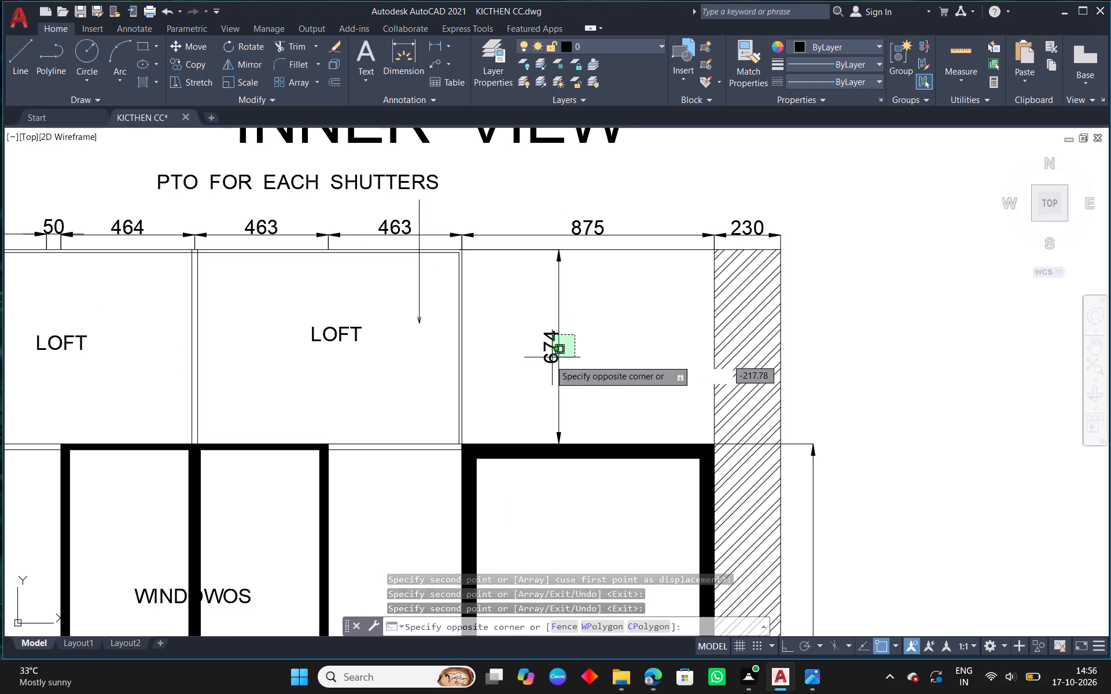
{"action": "left_click", "coordinate": [543, 364]}
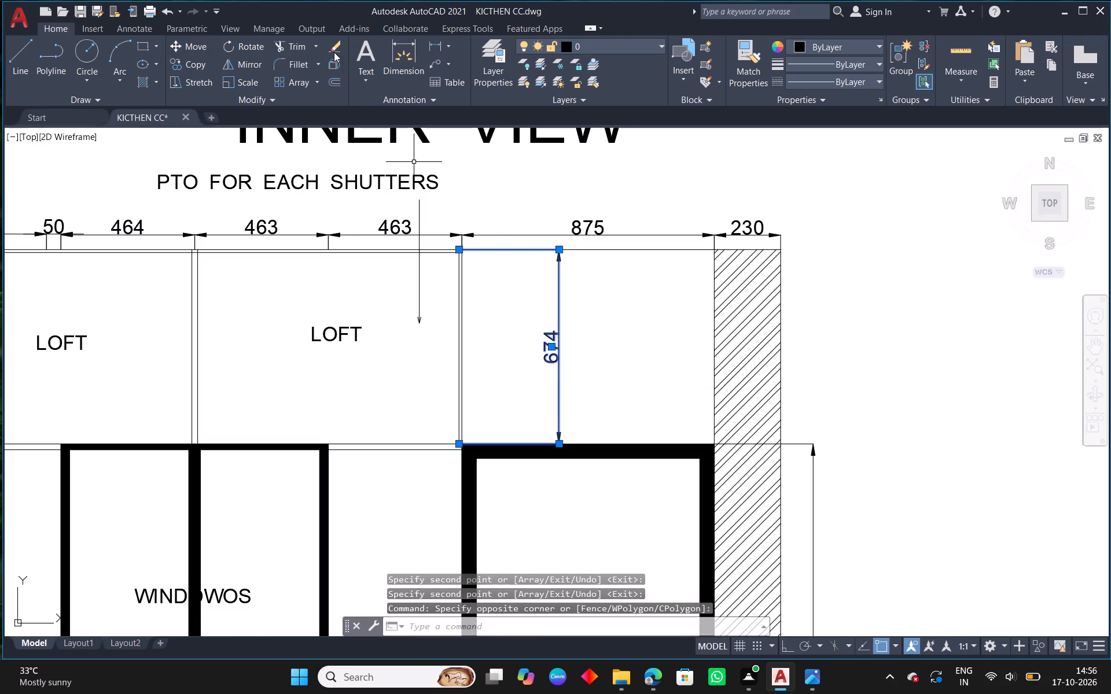
{"action": "left_click", "coordinate": [334, 46]}
Copy the DOOR label from OVER VIEW into the middle of the INNER VIEW's 875 bay above the door.
{"action": "scroll", "coordinate": [492, 298], "scroll_direction": "down", "scroll_amount": 2}
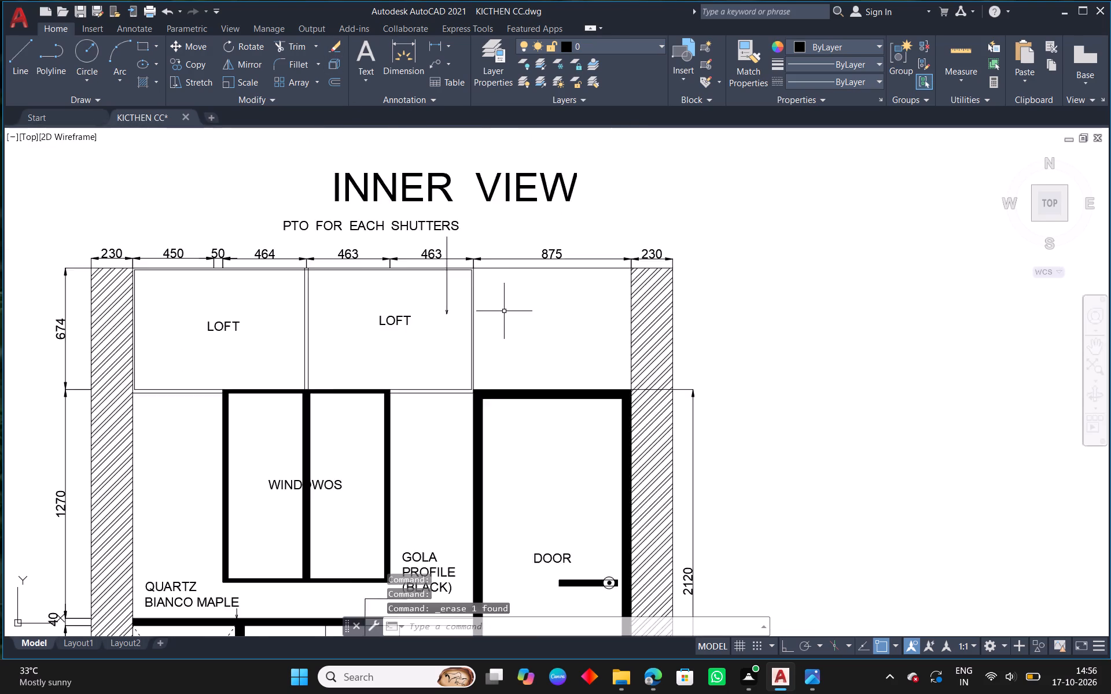
{"action": "scroll", "coordinate": [508, 316], "scroll_direction": "down", "scroll_amount": 2}
{"action": "middle_click_drag", "start_coordinate": [620, 256], "coordinate": [562, 391]}
{"action": "middle_click_drag", "start_coordinate": [677, 259], "coordinate": [648, 372]}
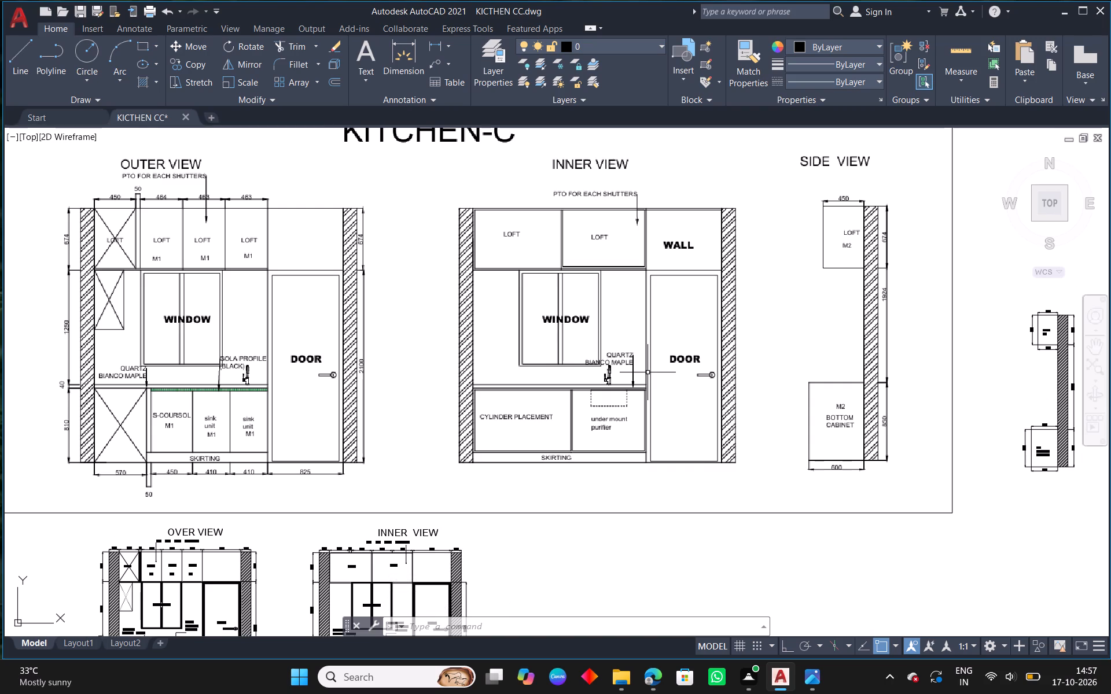
{"action": "middle_click_drag", "start_coordinate": [648, 372], "coordinate": [683, 160]}
{"action": "scroll", "coordinate": [179, 440], "scroll_direction": "up", "scroll_amount": 2}
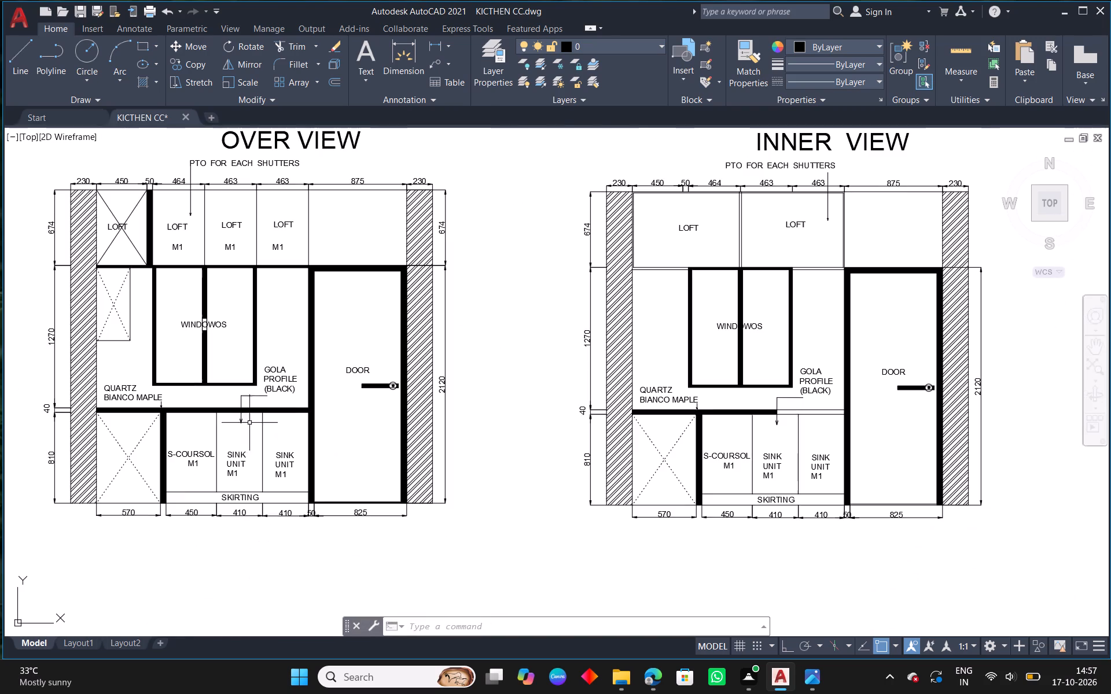
{"action": "scroll", "coordinate": [378, 361], "scroll_direction": "up", "scroll_amount": 1}
{"action": "left_click", "coordinate": [340, 377]}
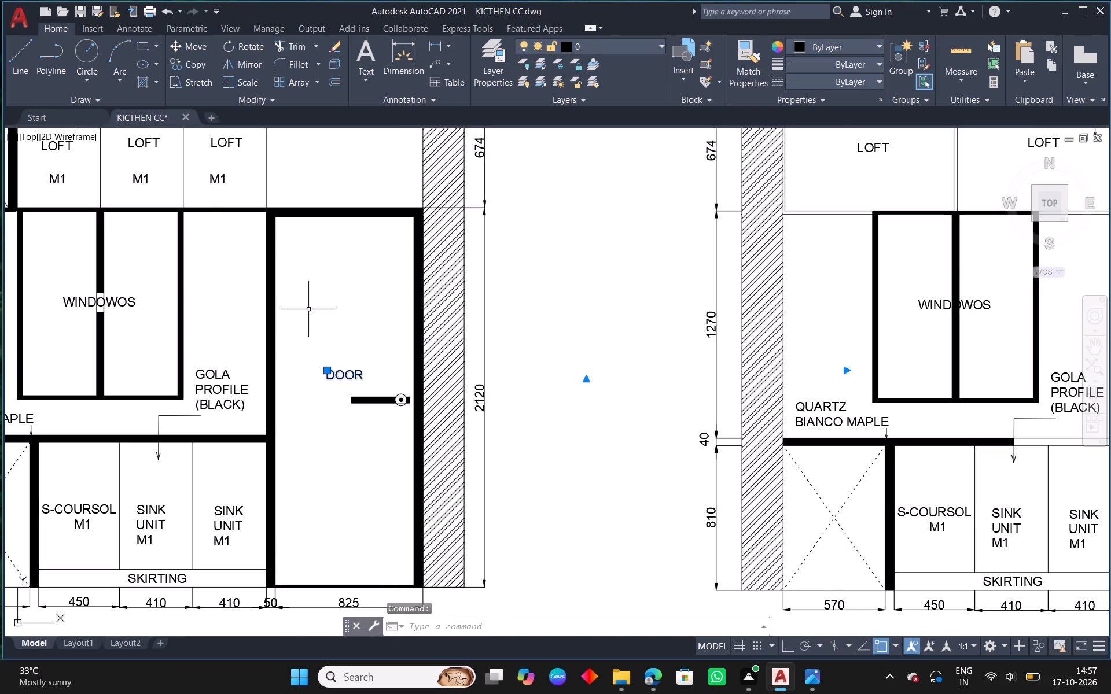
{"action": "left_click", "coordinate": [186, 64]}
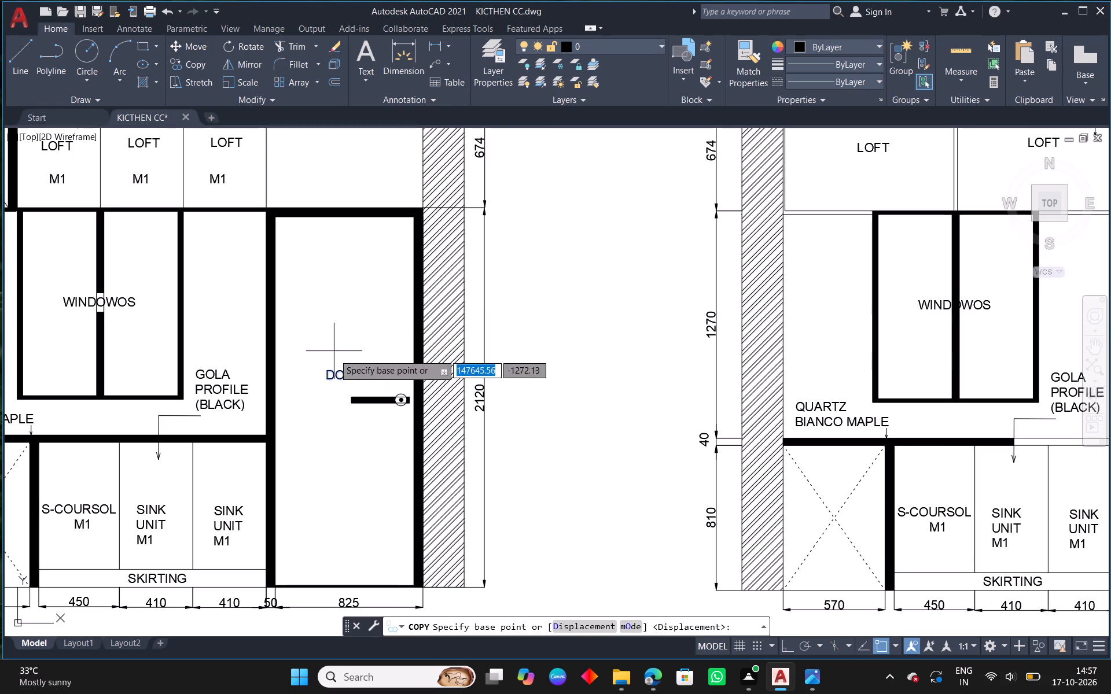
{"action": "left_click", "coordinate": [326, 372]}
{"action": "scroll", "coordinate": [610, 205], "scroll_direction": "down", "scroll_amount": 1}
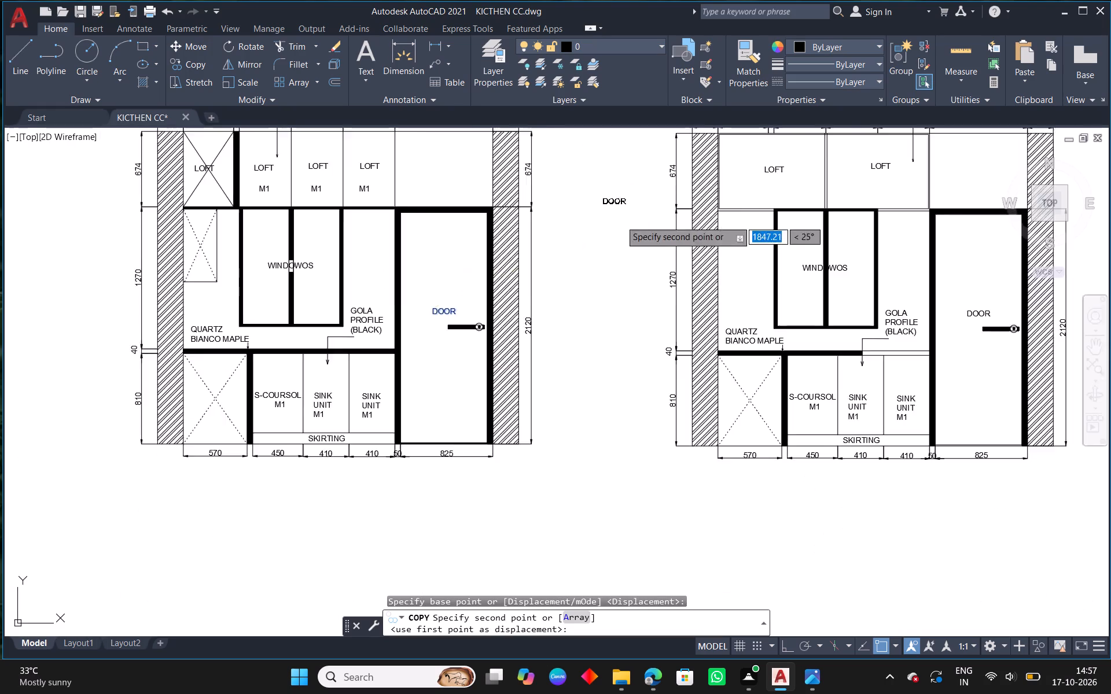
{"action": "scroll", "coordinate": [620, 220], "scroll_direction": "down", "scroll_amount": 1}
{"action": "middle_click_drag", "start_coordinate": [705, 200], "coordinate": [406, 257]}
{"action": "scroll", "coordinate": [551, 235], "scroll_direction": "up", "scroll_amount": 3}
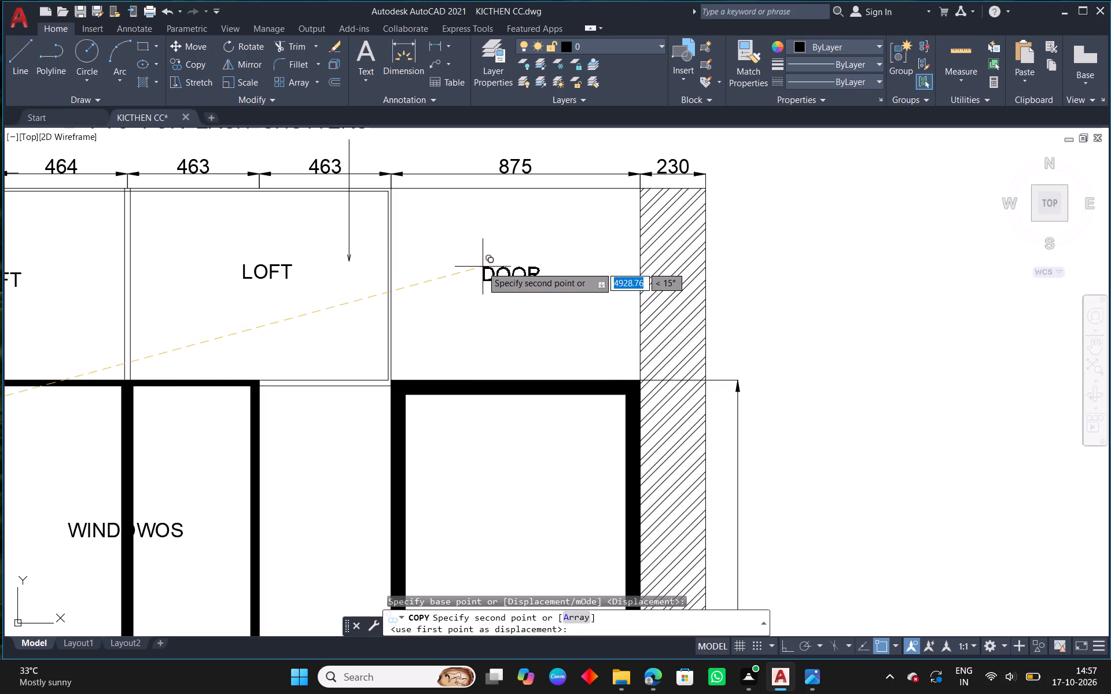
{"action": "left_click", "coordinate": [480, 261]}
{"action": "right_click", "coordinate": [480, 261]}
{"action": "left_click", "coordinate": [506, 267]}
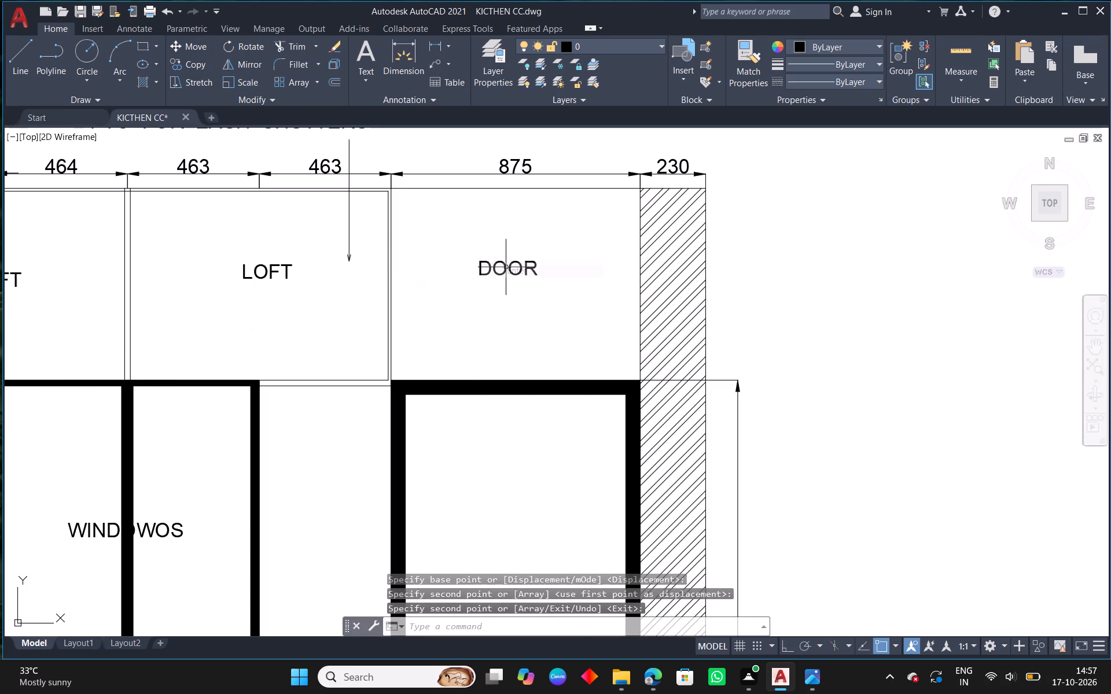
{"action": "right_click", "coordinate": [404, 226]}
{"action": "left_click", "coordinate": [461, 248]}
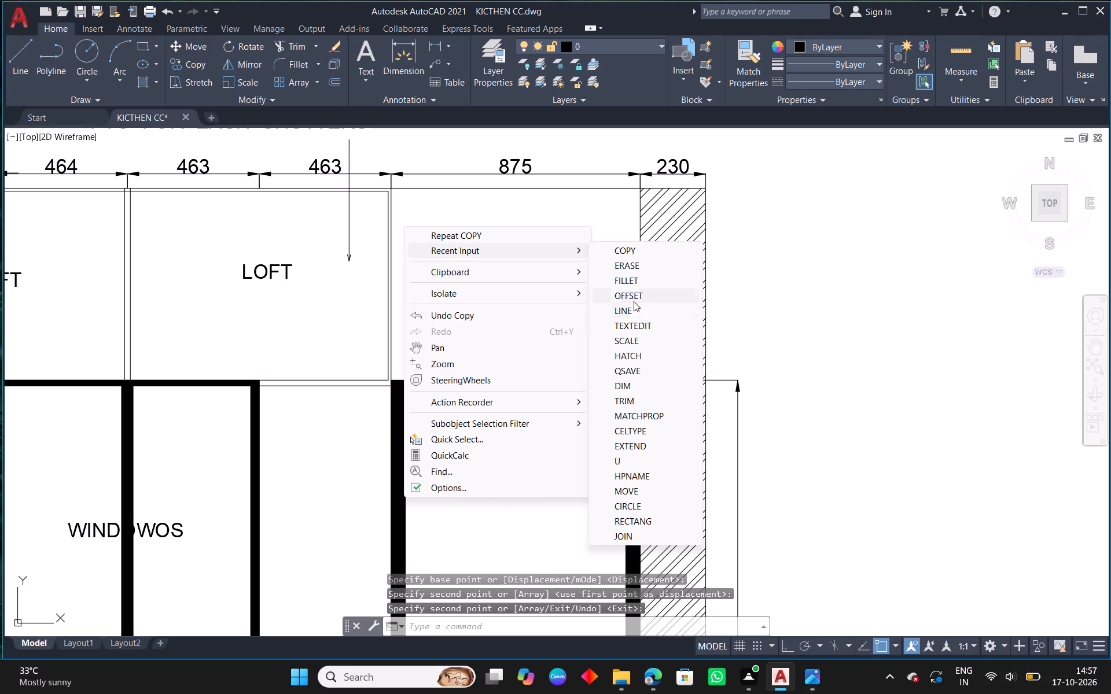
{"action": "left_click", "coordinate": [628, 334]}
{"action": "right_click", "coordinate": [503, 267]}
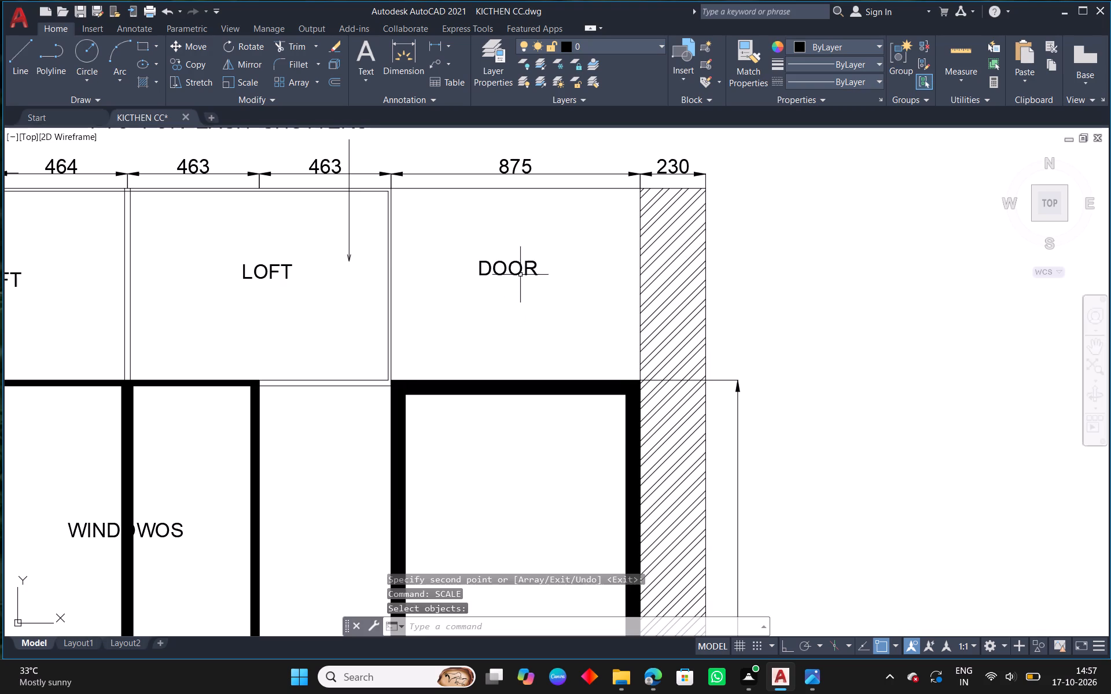
Change the copied DOOR label in the INNER VIEW's 875 bay to WALL.
{"action": "left_click", "coordinate": [523, 265]}
{"action": "right_click", "coordinate": [523, 265]}
{"action": "left_click", "coordinate": [592, 291]}
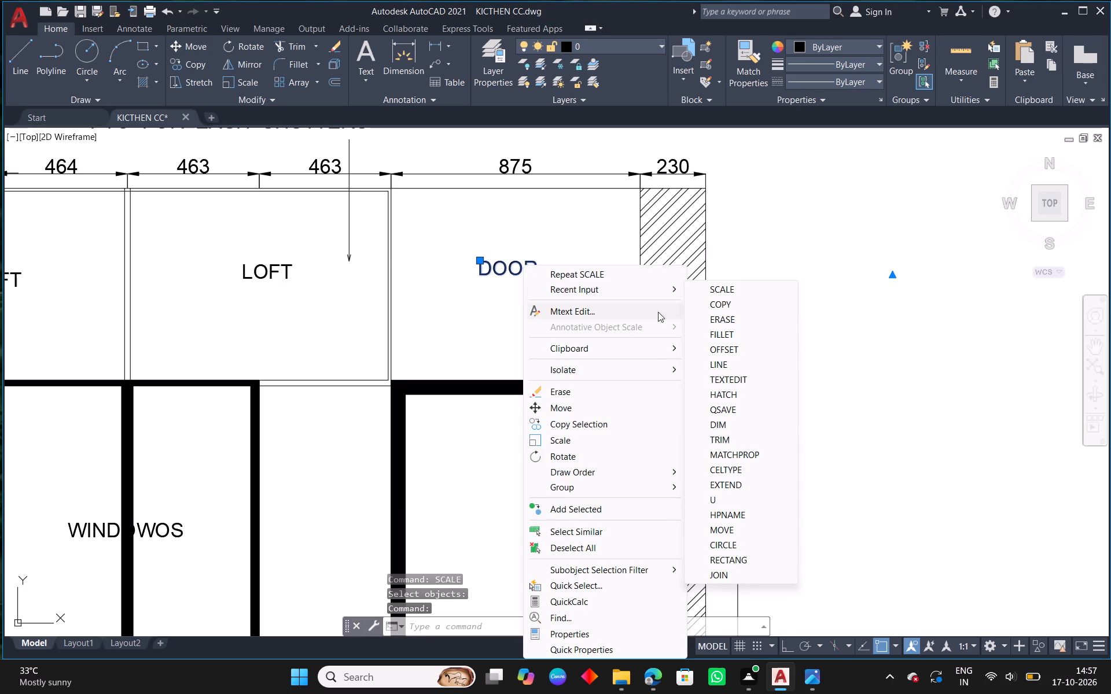
{"action": "left_click", "coordinate": [727, 382]}
{"action": "left_click_drag", "start_coordinate": [545, 272], "coordinate": [454, 268]}
{"action": "key", "text": "BackSpace"}
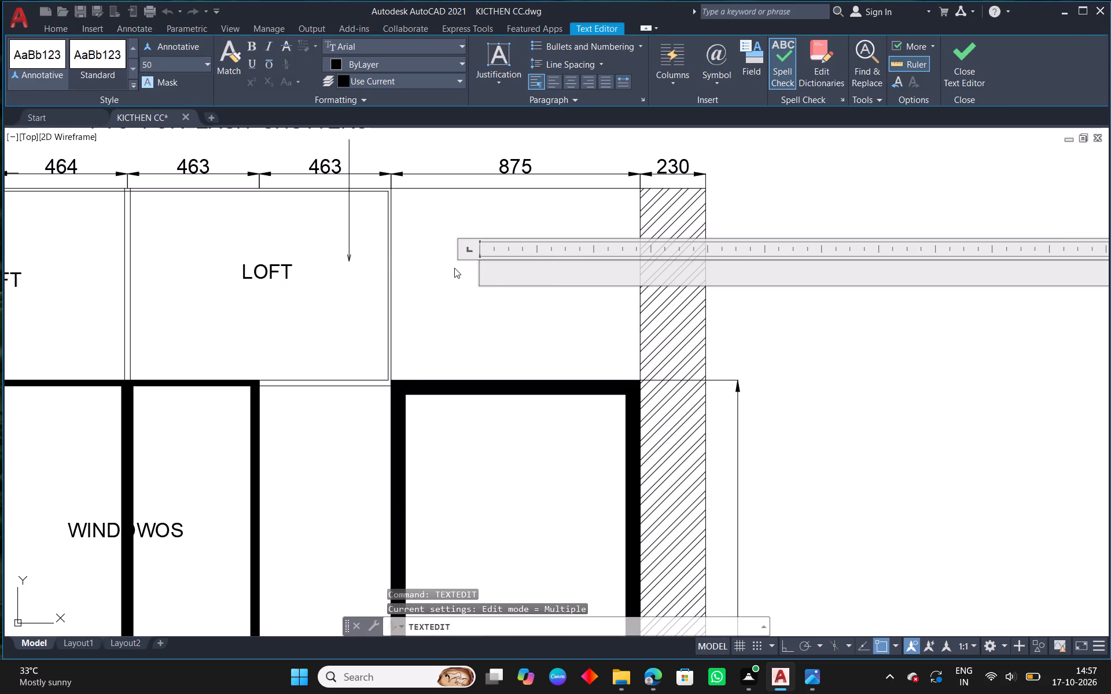
{"action": "type", "text": "WALL"}
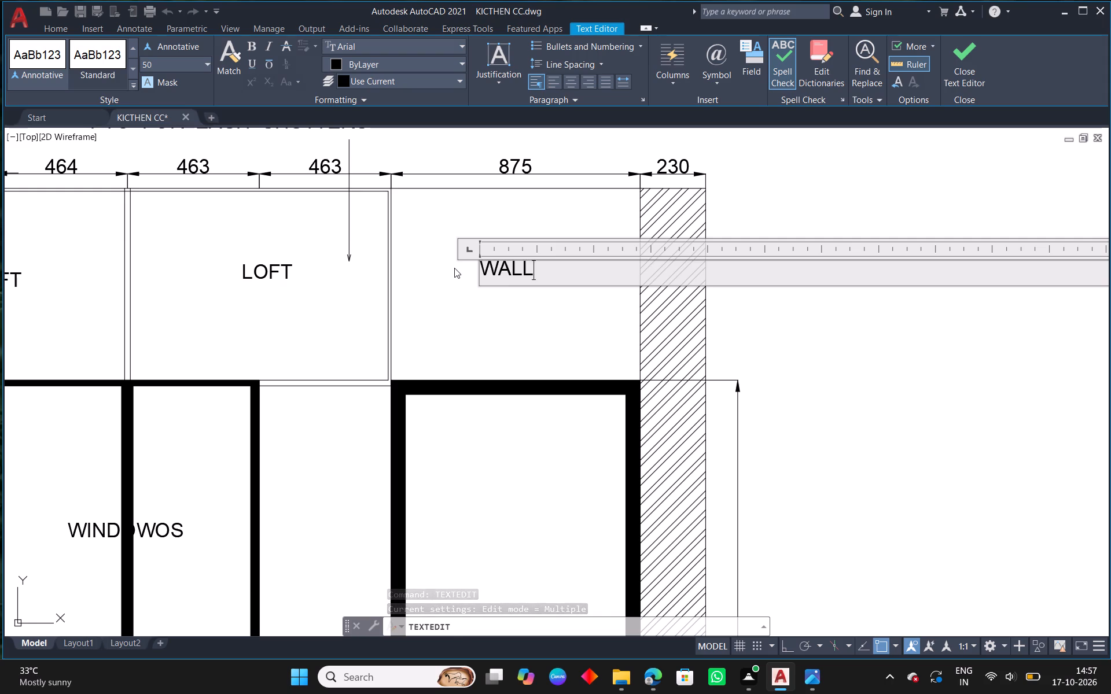
{"action": "left_click", "coordinate": [545, 354]}
{"action": "right_click", "coordinate": [496, 305]}
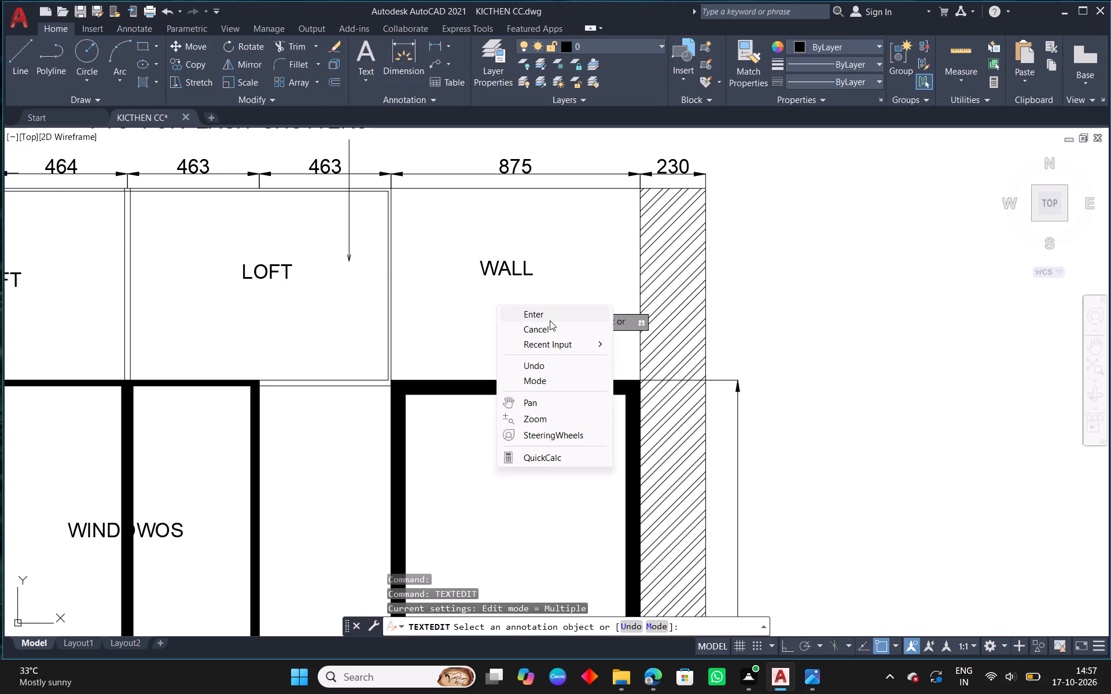
{"action": "left_click", "coordinate": [550, 321]}
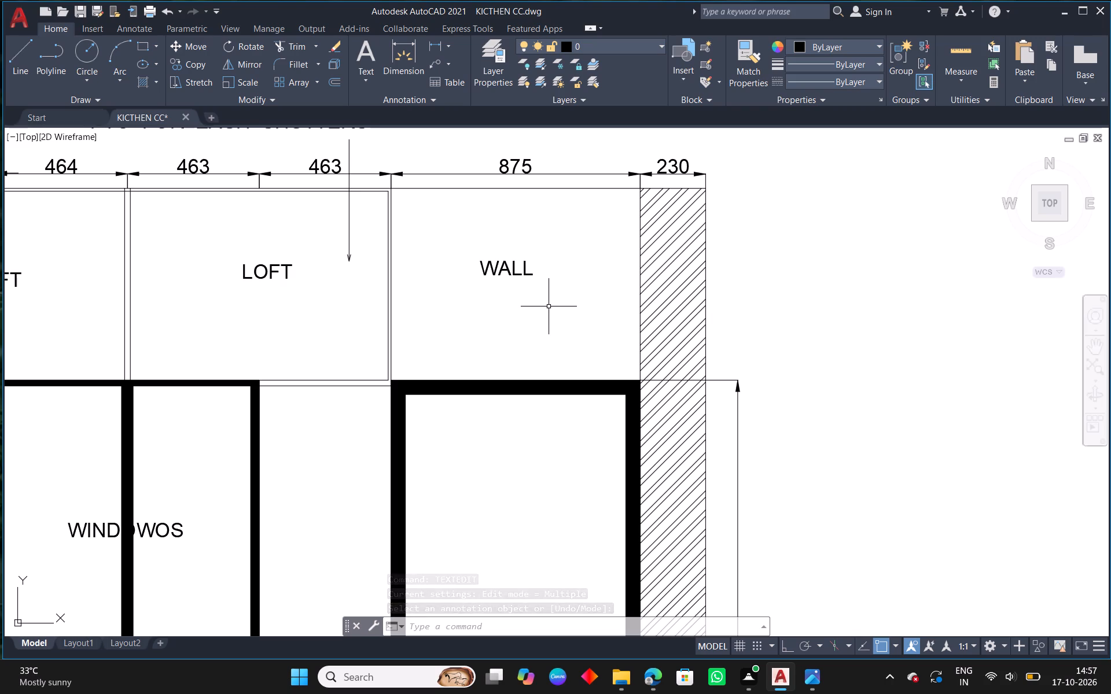
Erase the INNER VIEW base unit's dashed cross, the divider lines with the black countertop hatch, and the S-COURSOL M1 label.
{"action": "scroll", "coordinate": [546, 312], "scroll_direction": "down", "scroll_amount": 2}
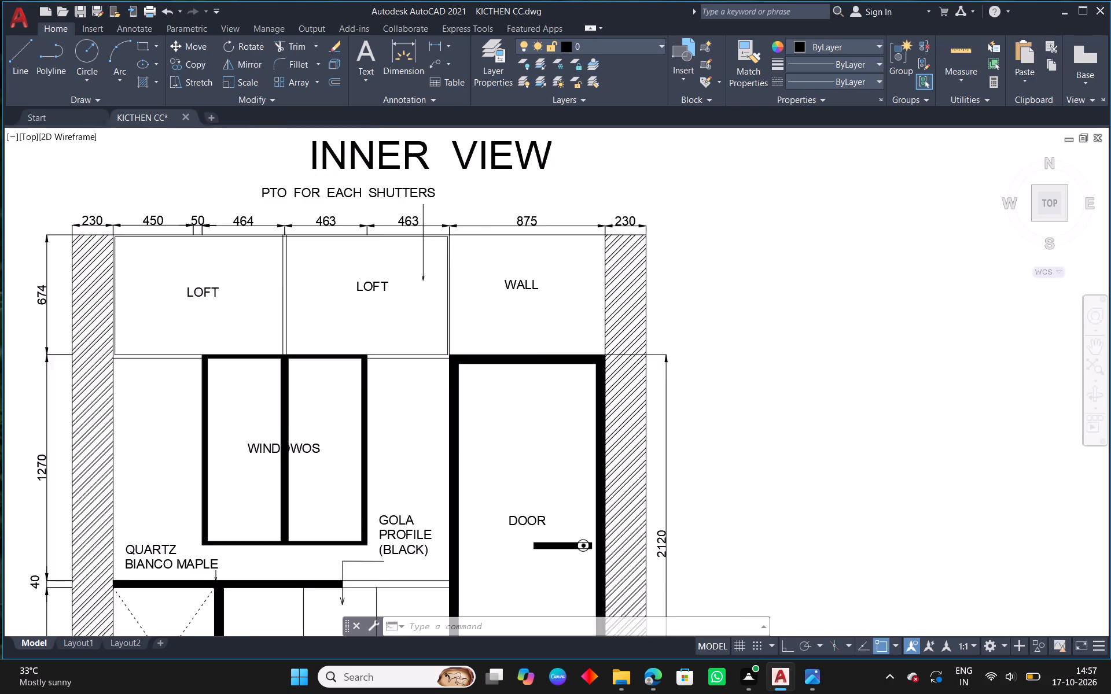
{"action": "scroll", "coordinate": [545, 320], "scroll_direction": "down", "scroll_amount": 1}
{"action": "middle_click_drag", "start_coordinate": [623, 361], "coordinate": [615, 280]}
{"action": "scroll", "coordinate": [515, 274], "scroll_direction": "down", "scroll_amount": 2}
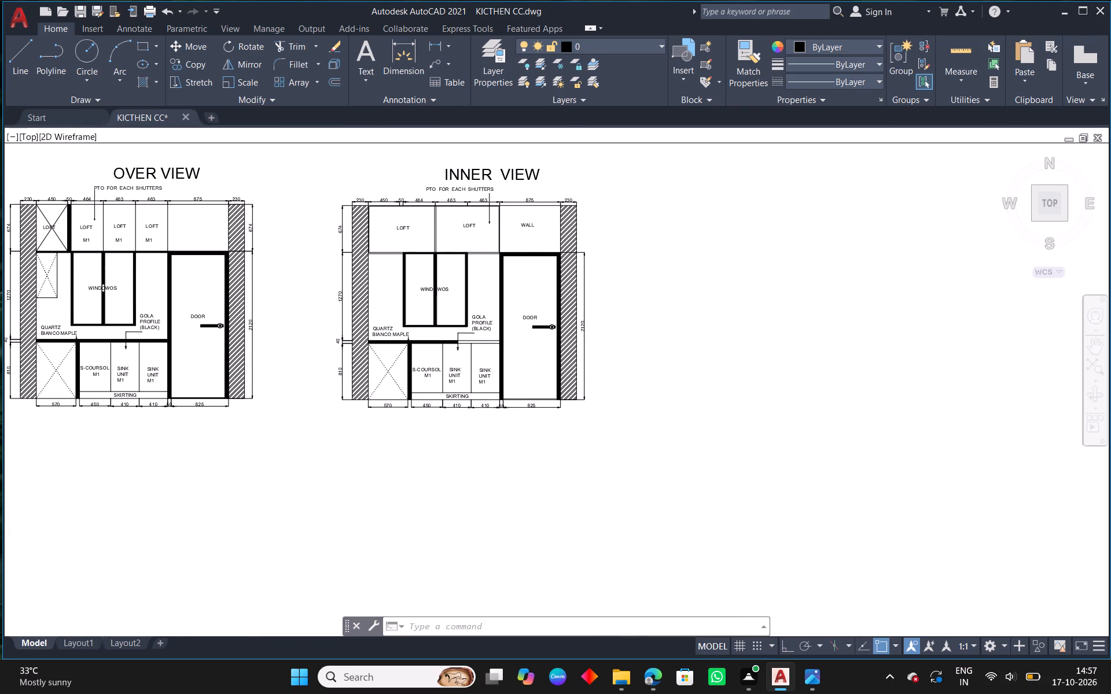
{"action": "middle_click_drag", "start_coordinate": [603, 235], "coordinate": [606, 379]}
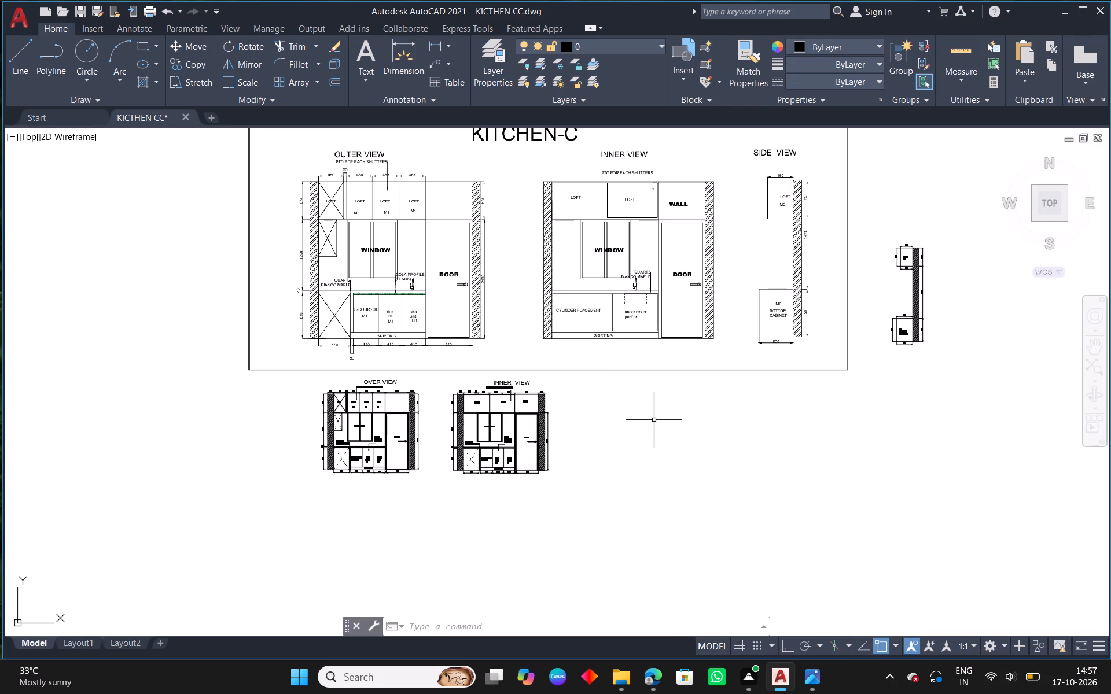
{"action": "middle_click_drag", "start_coordinate": [650, 415], "coordinate": [655, 239]}
{"action": "middle_click_drag", "start_coordinate": [628, 247], "coordinate": [622, 290]}
{"action": "scroll", "coordinate": [470, 342], "scroll_direction": "up", "scroll_amount": 1}
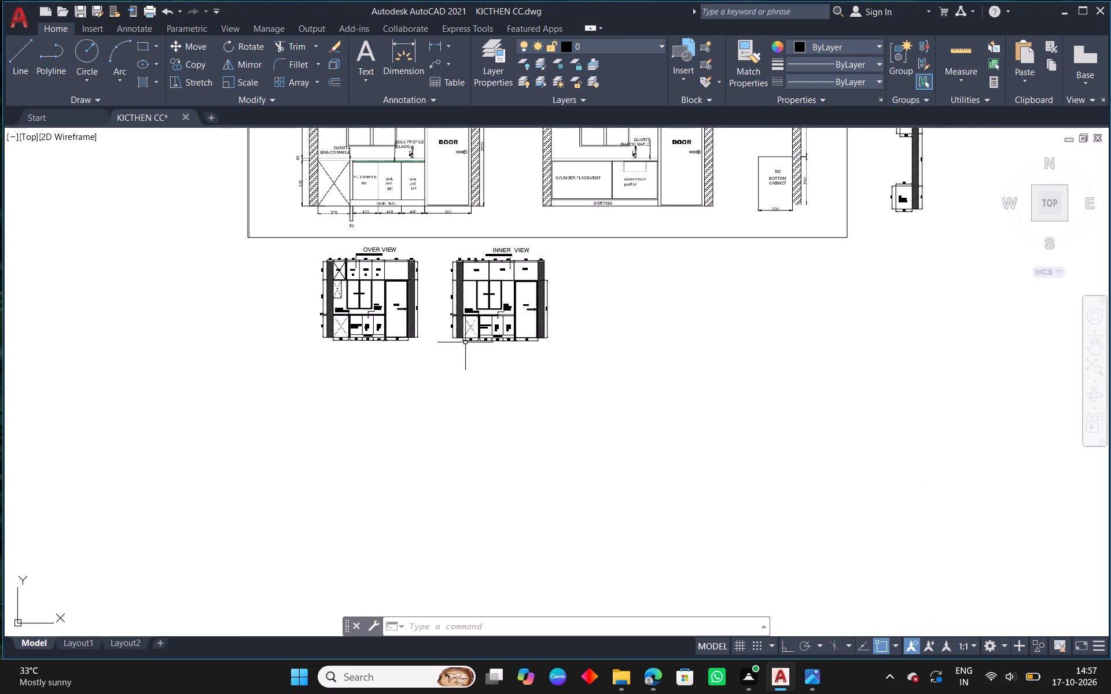
{"action": "scroll", "coordinate": [478, 342], "scroll_direction": "up", "scroll_amount": 1}
{"action": "scroll", "coordinate": [510, 298], "scroll_direction": "up", "scroll_amount": 3}
{"action": "left_click_drag", "start_coordinate": [462, 269], "coordinate": [457, 274]}
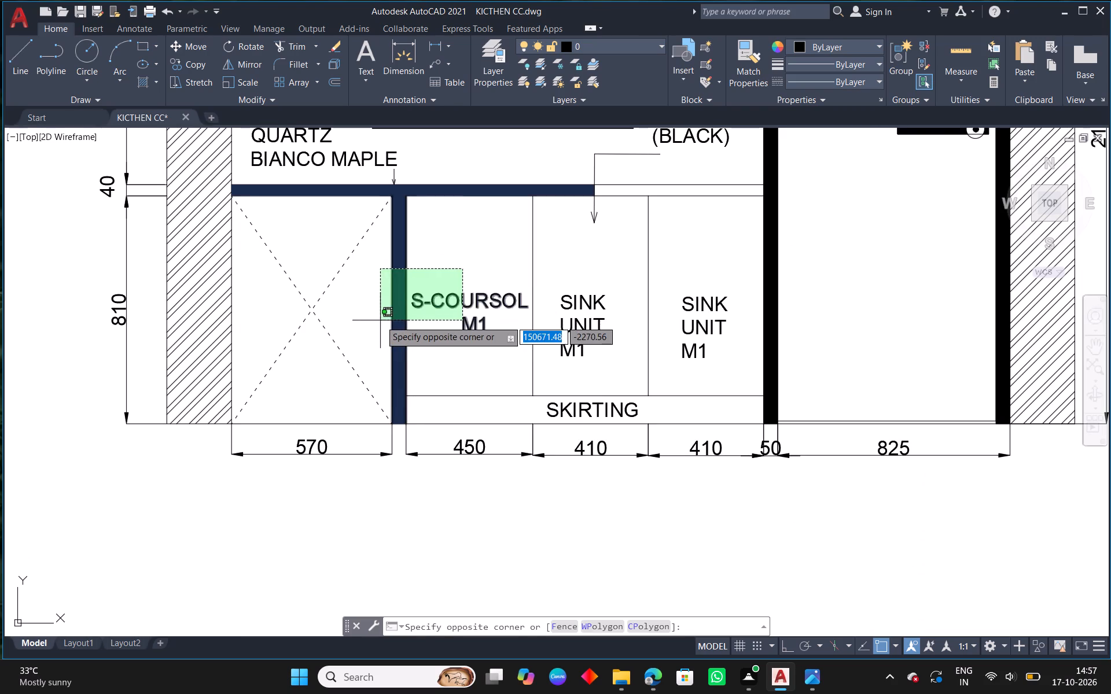
{"action": "left_click", "coordinate": [294, 339]}
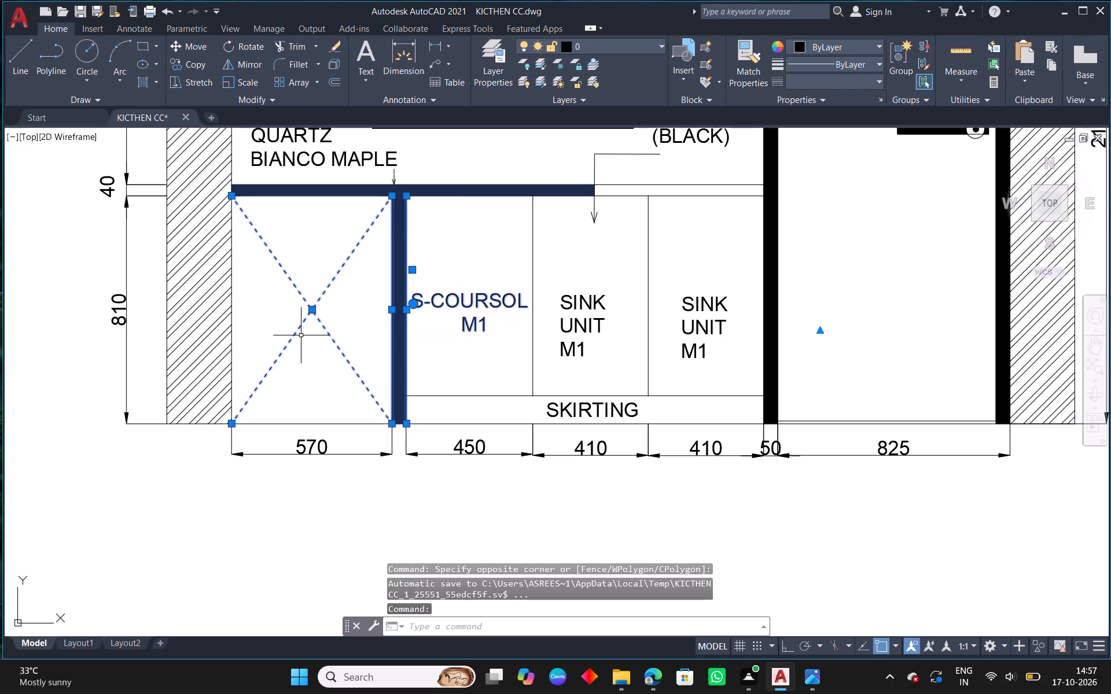
{"action": "left_click", "coordinate": [336, 53]}
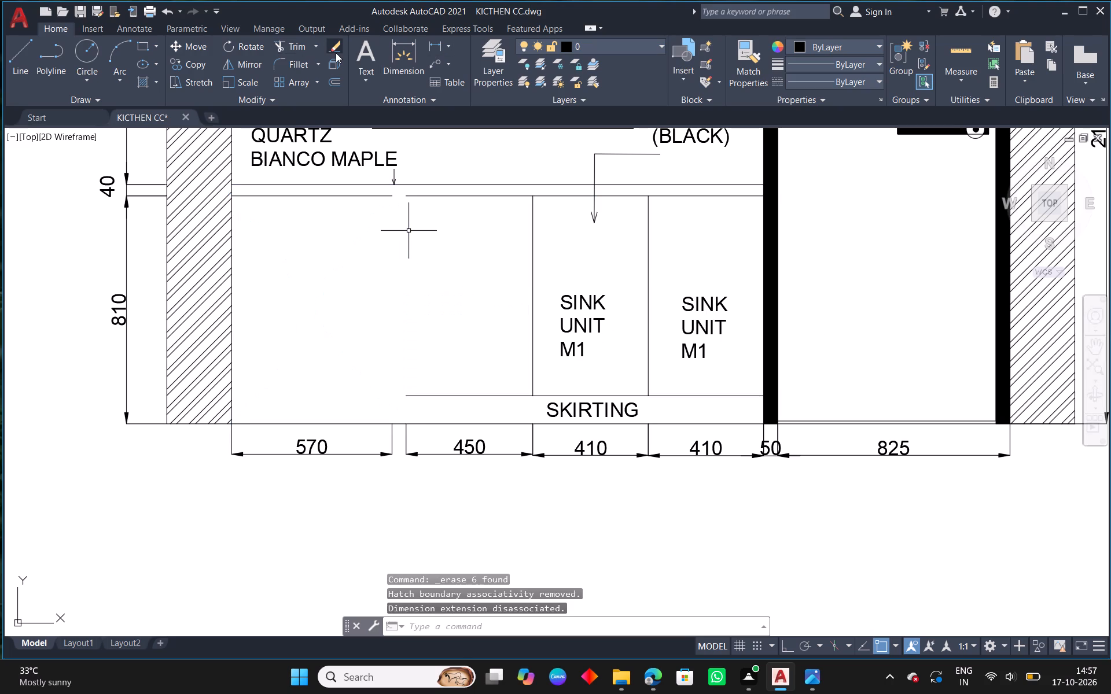
{"action": "key", "text": "Escape"}
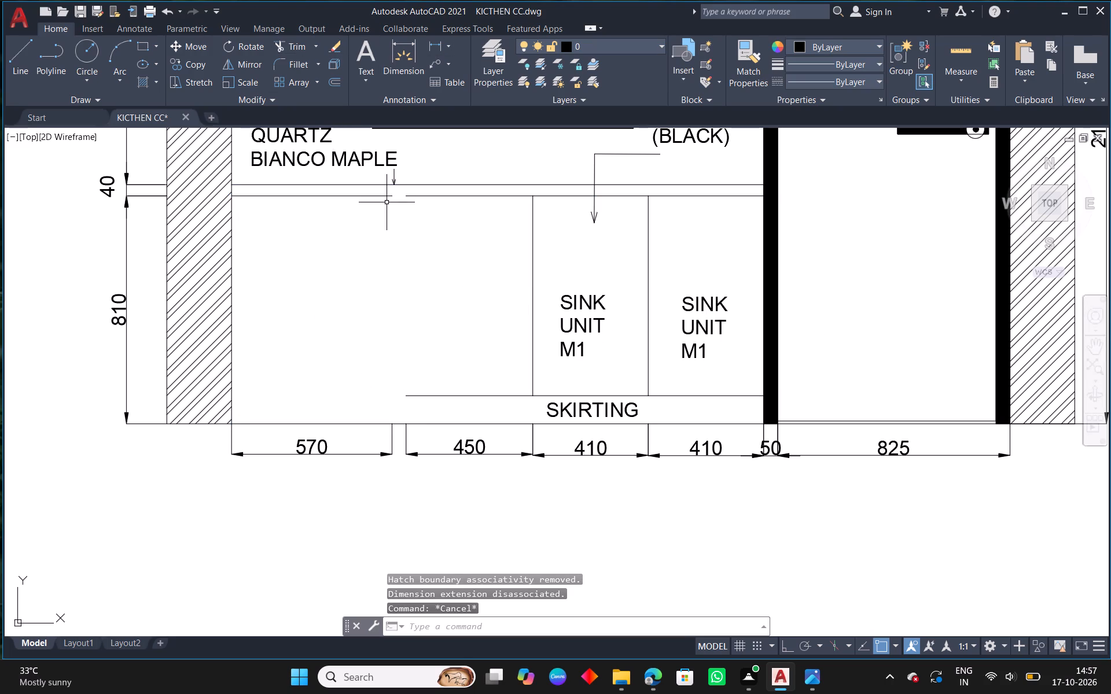
Join the two segments of the INNER VIEW countertop's lower line across the gap left by the divider.
{"action": "type", "text": "J"}
{"action": "key", "text": "space"}
{"action": "left_click", "coordinate": [412, 197]}
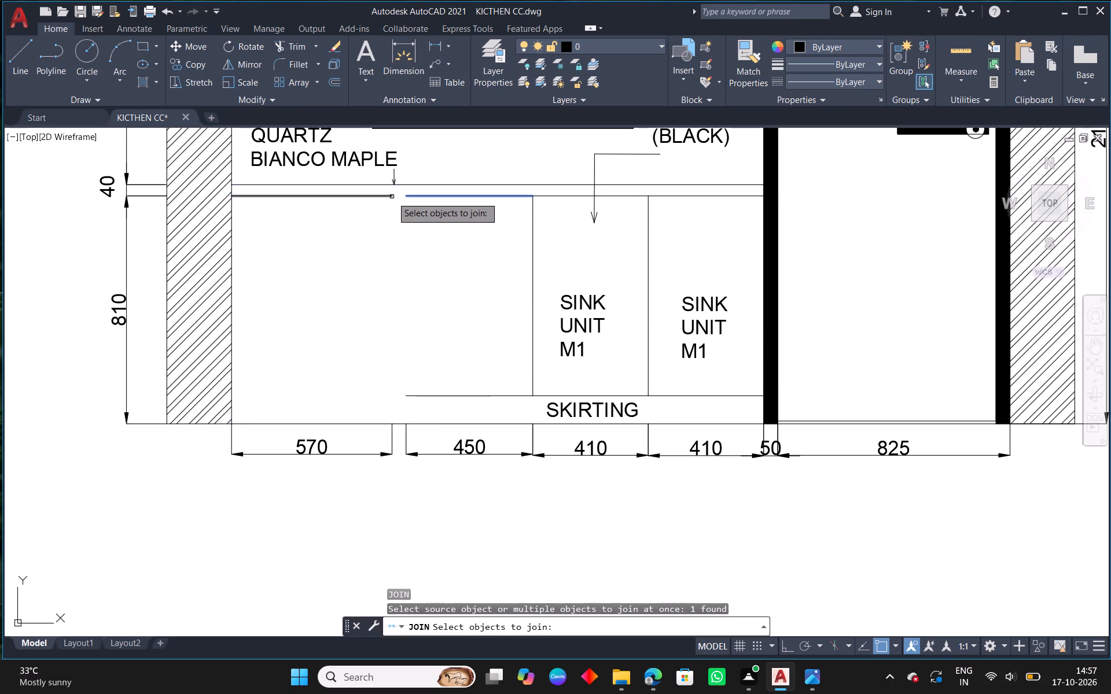
{"action": "left_click", "coordinate": [392, 197]}
{"action": "right_click", "coordinate": [392, 197]}
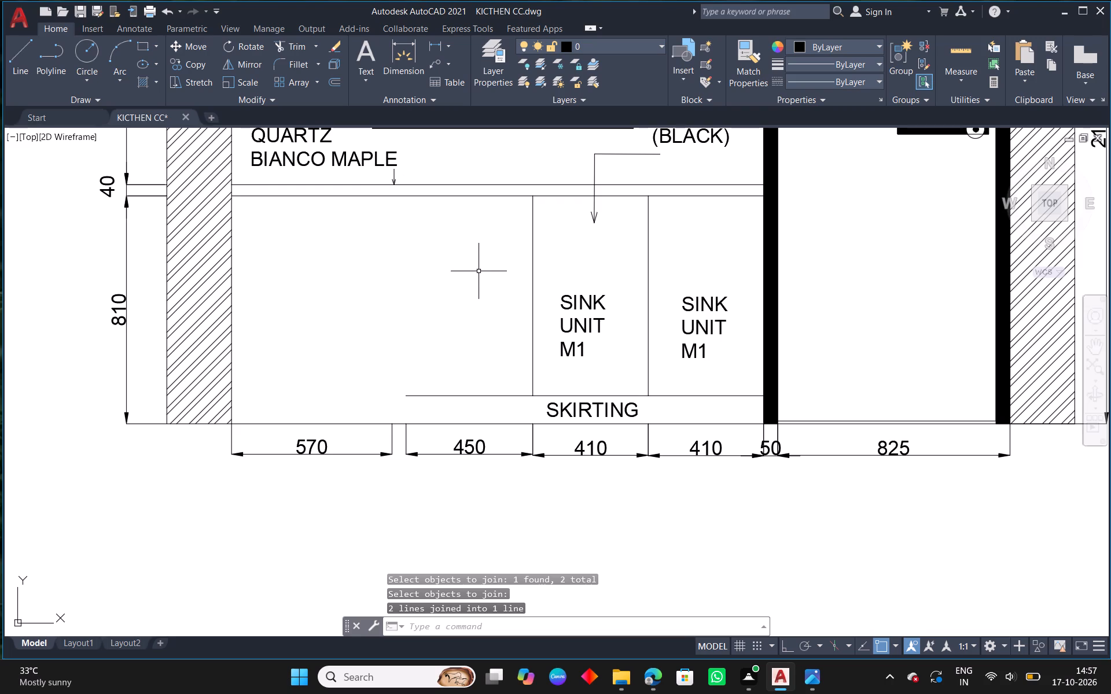
Extend the INNER VIEW skirting's top line to the hatched wall beside the 570 bay.
{"action": "type", "text": "EX"}
{"action": "key", "text": "space"}
{"action": "left_click_drag", "start_coordinate": [448, 371], "coordinate": [444, 417]}
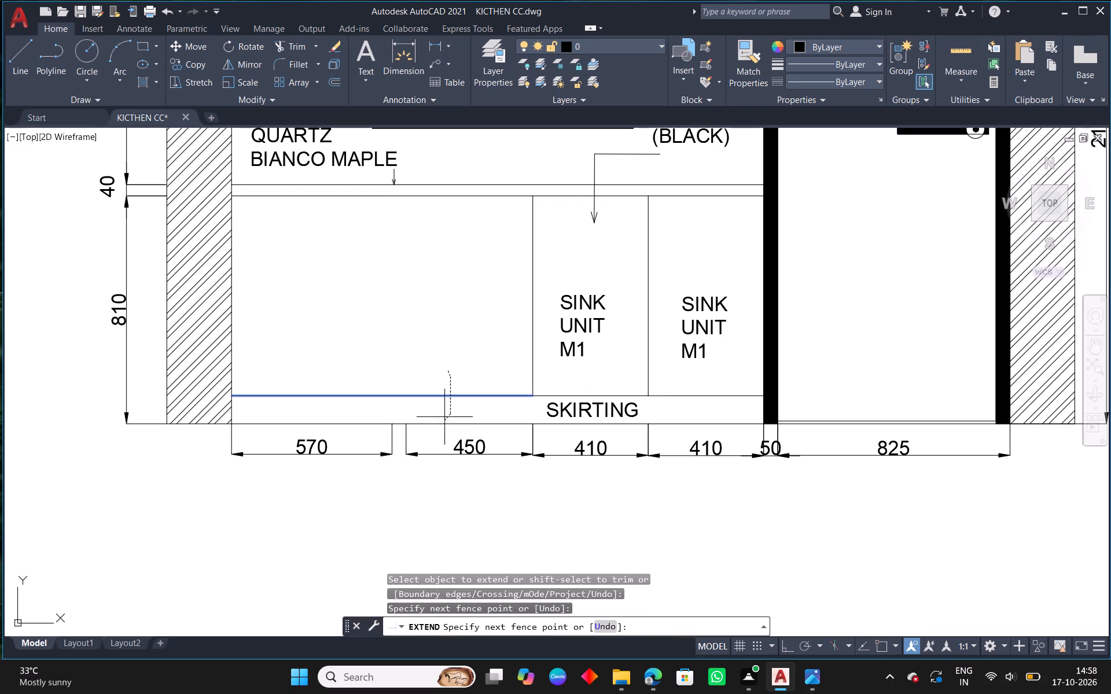
{"action": "key", "text": "Escape"}
Offset the hatched wall's inner edge by 10 into the INNER VIEW's 570 base bay.
{"action": "scroll", "coordinate": [502, 332], "scroll_direction": "down", "scroll_amount": 6}
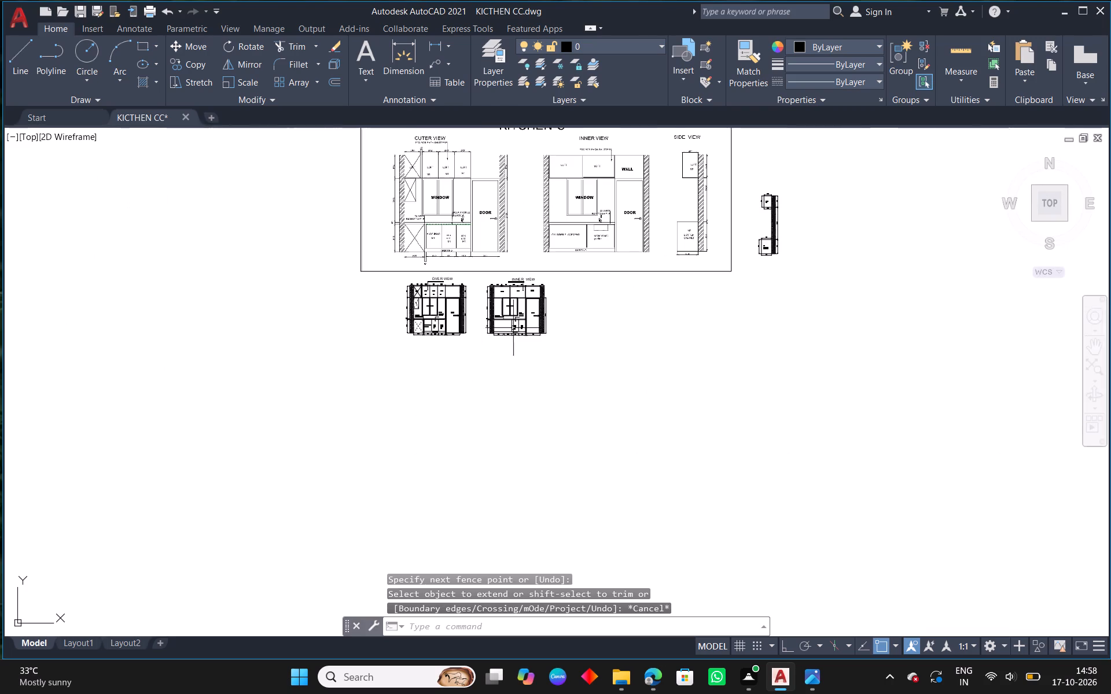
{"action": "scroll", "coordinate": [526, 200], "scroll_direction": "up", "scroll_amount": 3}
{"action": "middle_click_drag", "start_coordinate": [720, 342], "coordinate": [670, 133]}
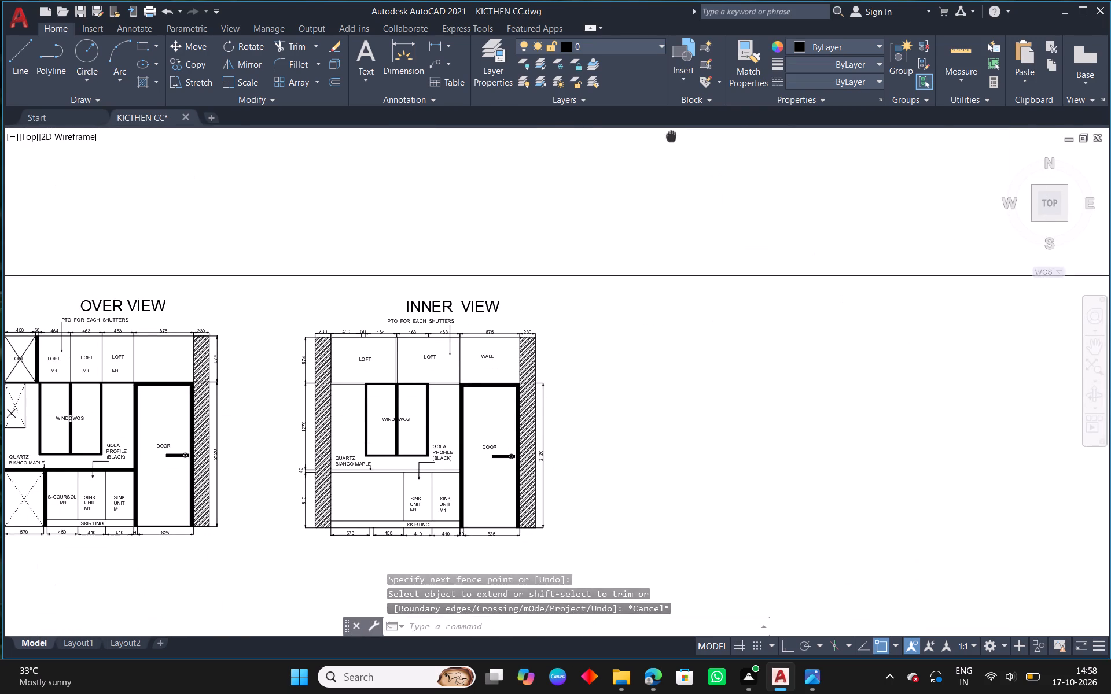
{"action": "middle_click_drag", "start_coordinate": [670, 133], "coordinate": [670, 132]}
{"action": "middle_click_drag", "start_coordinate": [470, 437], "coordinate": [605, 260]}
{"action": "scroll", "coordinate": [420, 308], "scroll_direction": "up", "scroll_amount": 2}
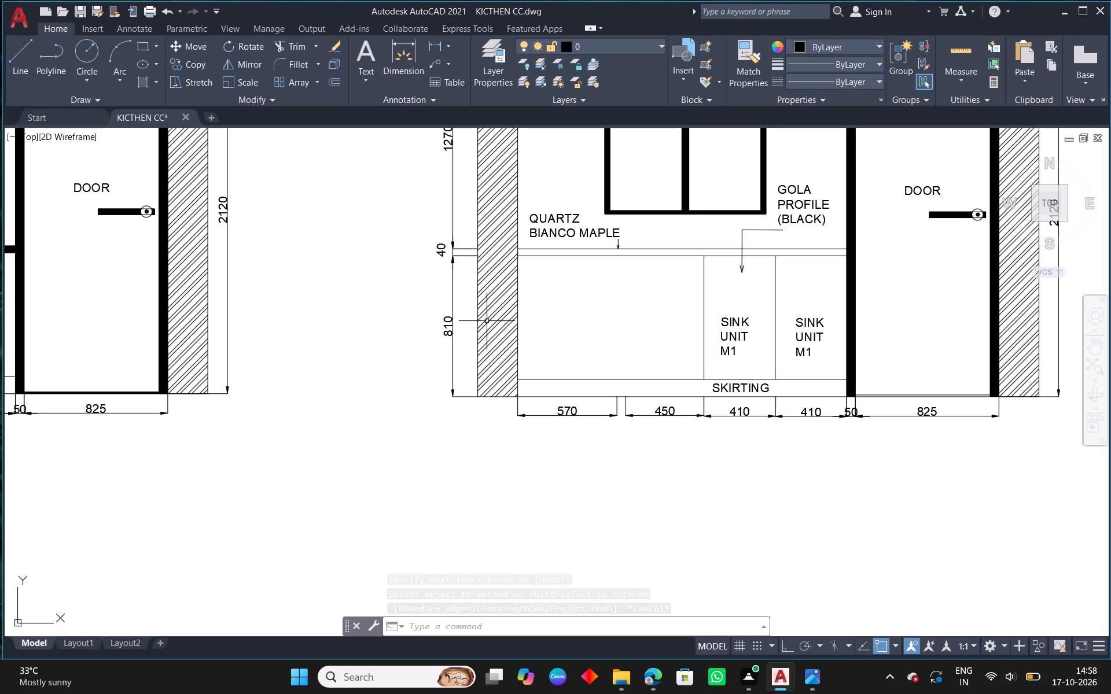
{"action": "type", "text": "O"}
{"action": "key", "text": "space"}
{"action": "key", "text": "space"}
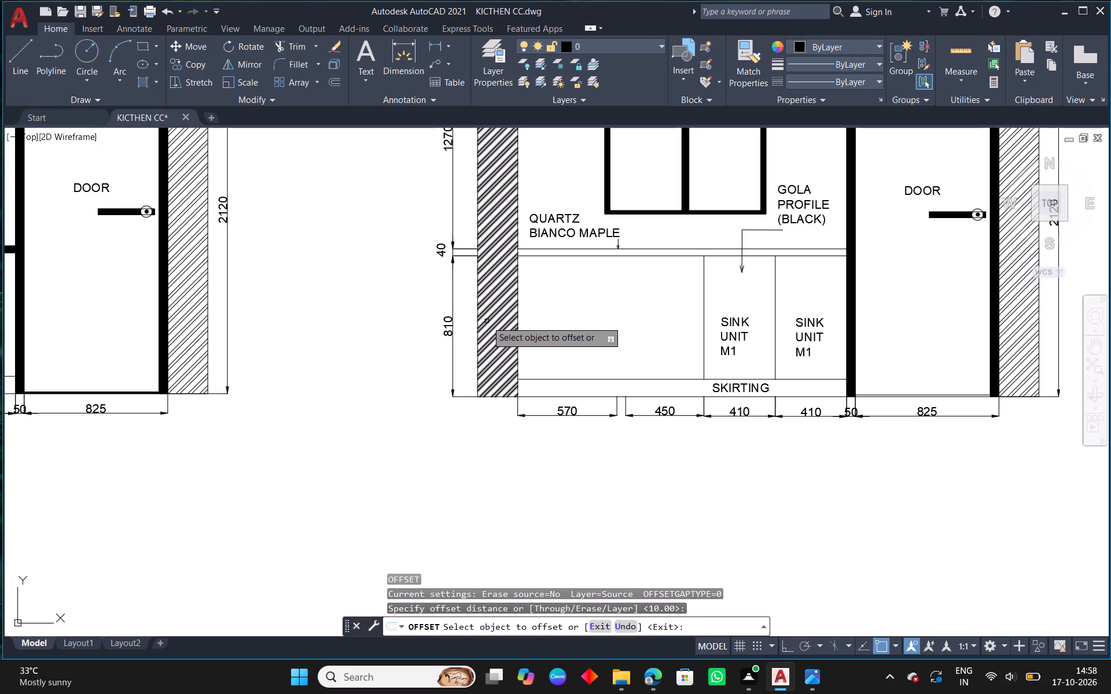
{"action": "scroll", "coordinate": [521, 285], "scroll_direction": "up", "scroll_amount": 2}
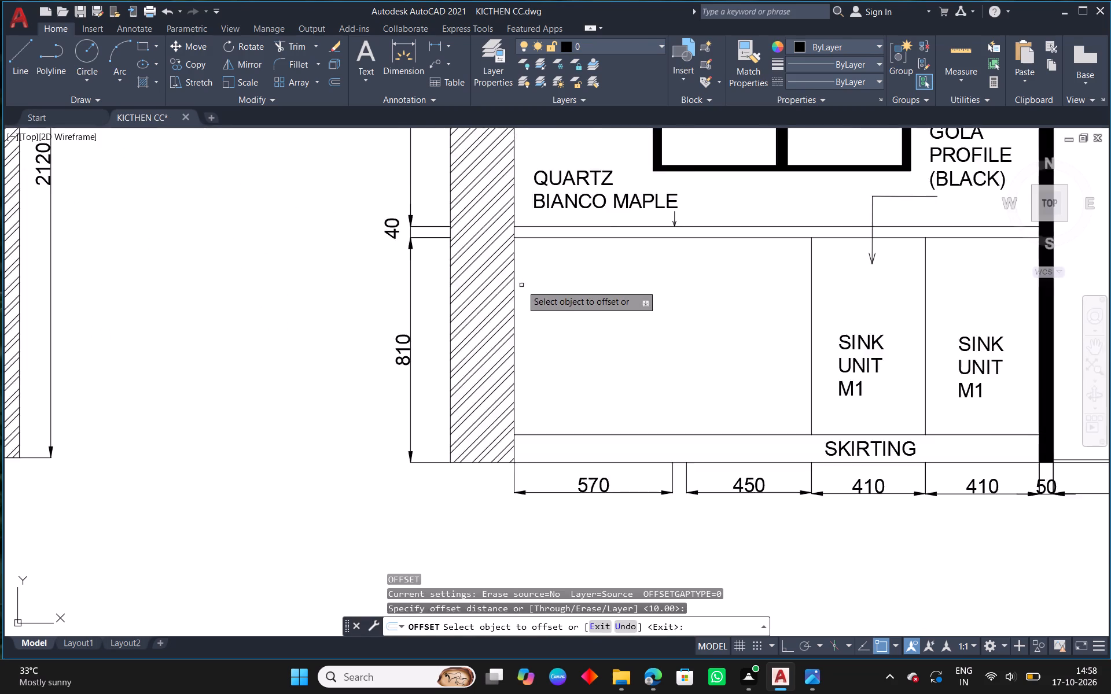
{"action": "left_click", "coordinate": [508, 281]}
{"action": "left_click", "coordinate": [560, 281]}
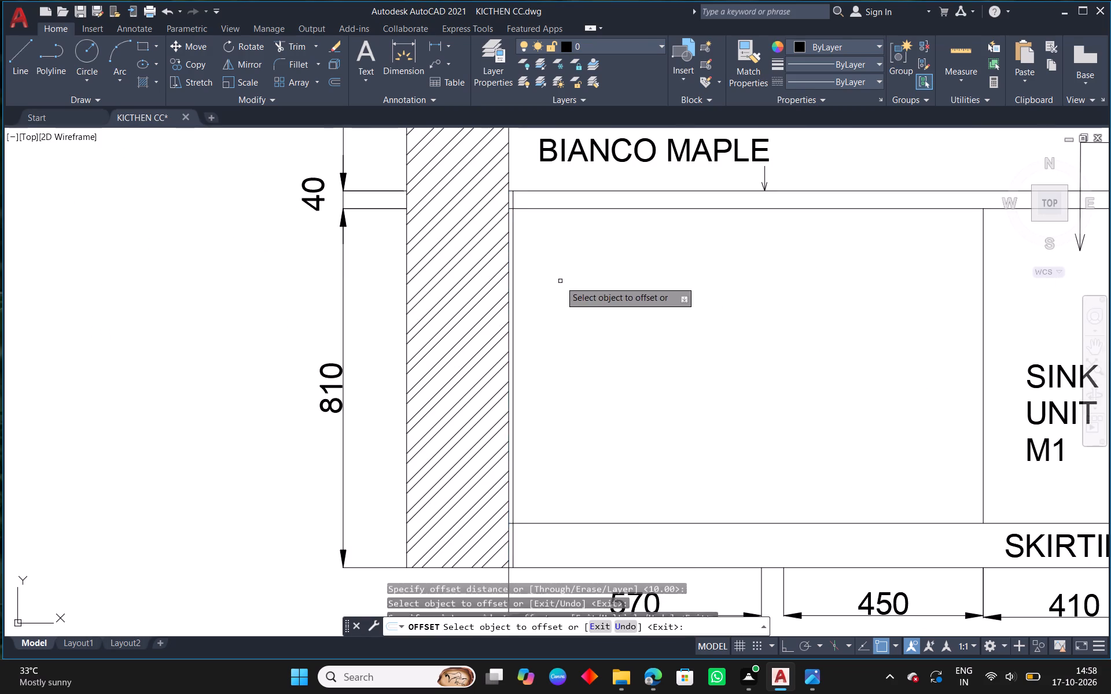
Offset the INNER VIEW divider between the wide open bay and the first sink unit by 10 toward the sink unit.
{"action": "middle_click_drag", "start_coordinate": [786, 324], "coordinate": [479, 288]}
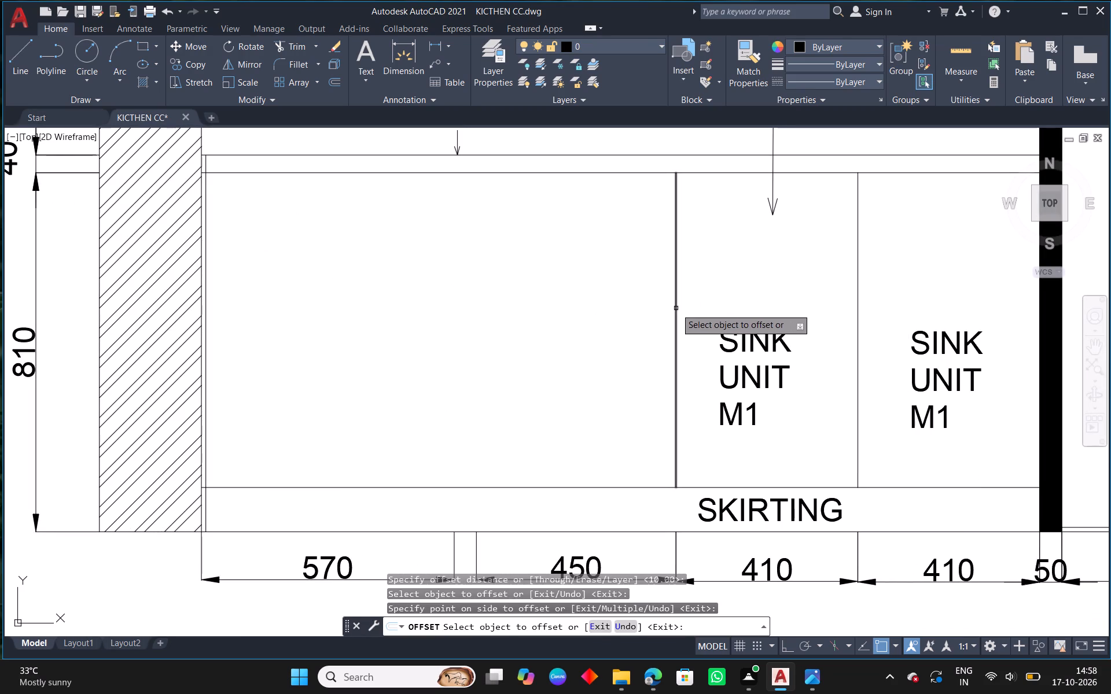
{"action": "left_click", "coordinate": [676, 308]}
{"action": "left_click", "coordinate": [710, 313]}
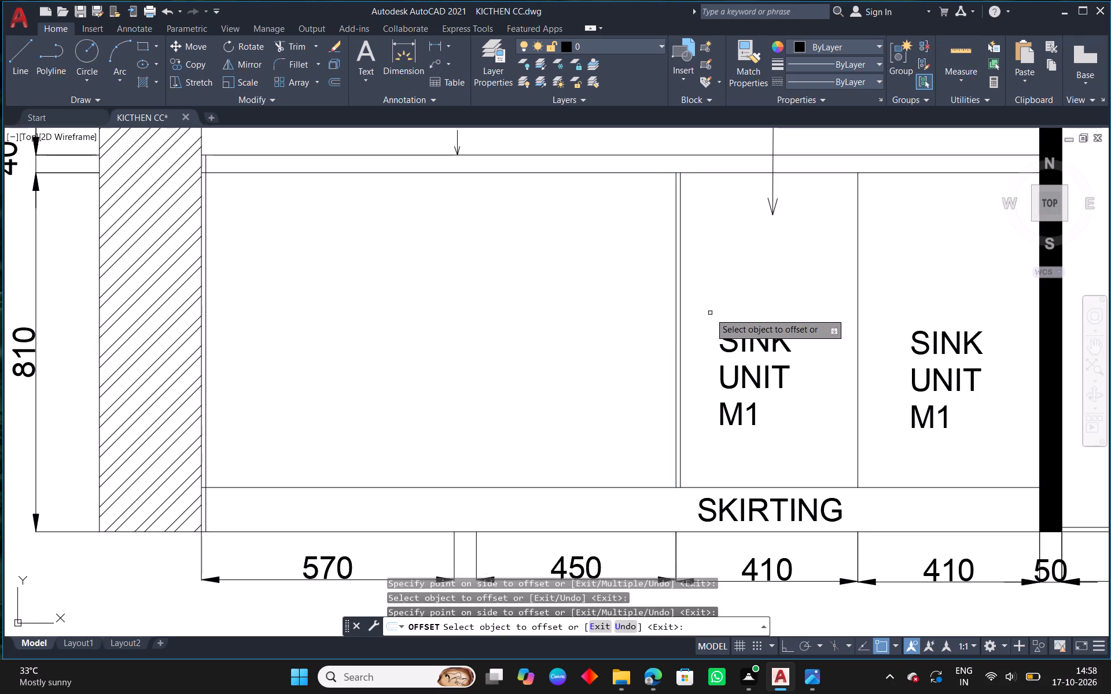
Offset the door frame's edge by 10 into the adjoining INNER VIEW sink unit.
{"action": "scroll", "coordinate": [579, 327], "scroll_direction": "down", "scroll_amount": 4}
{"action": "middle_click_drag", "start_coordinate": [771, 249], "coordinate": [691, 360]}
{"action": "scroll", "coordinate": [690, 361], "scroll_direction": "down", "scroll_amount": 2}
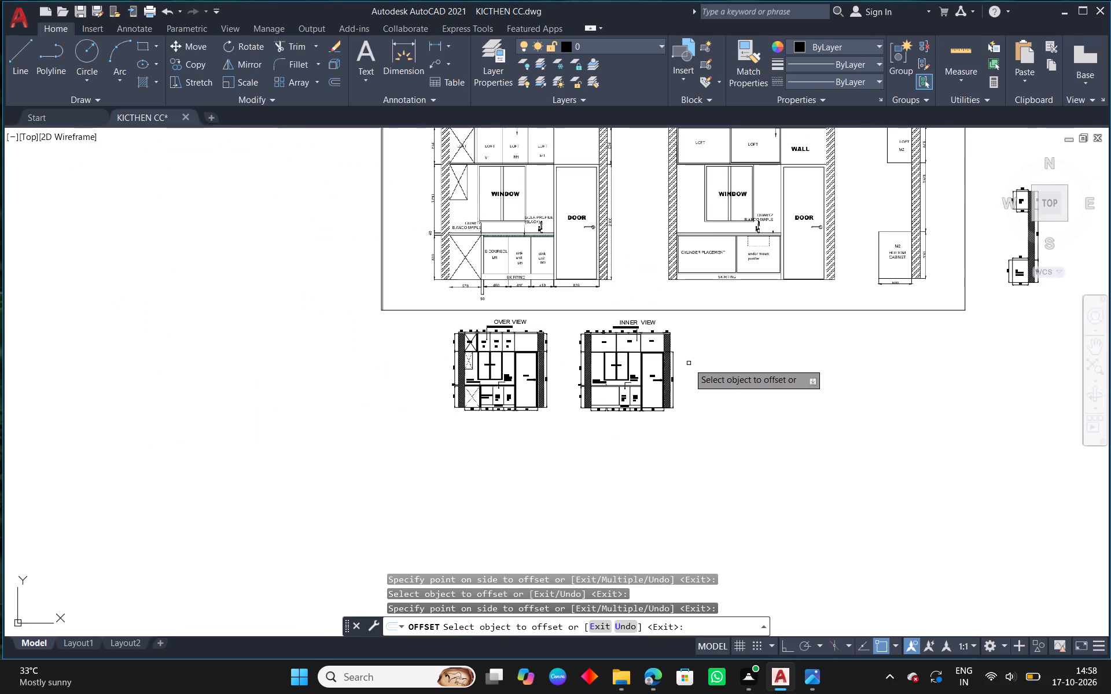
{"action": "scroll", "coordinate": [623, 401], "scroll_direction": "up", "scroll_amount": 3}
{"action": "scroll", "coordinate": [681, 385], "scroll_direction": "up", "scroll_amount": 2}
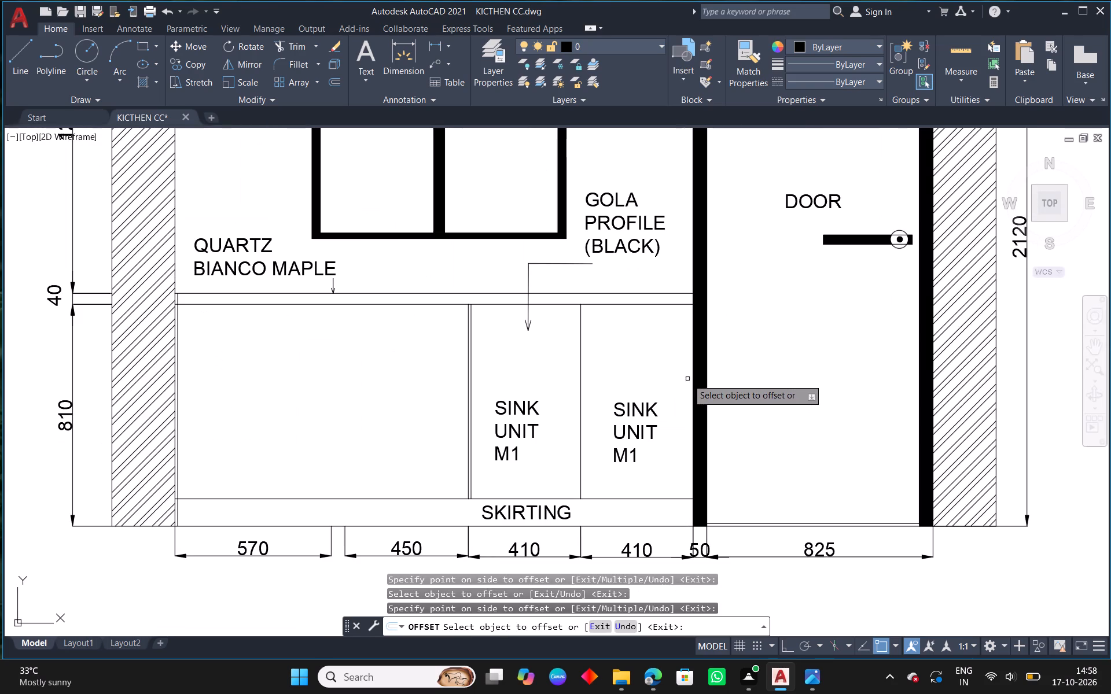
{"action": "left_click", "coordinate": [691, 377]}
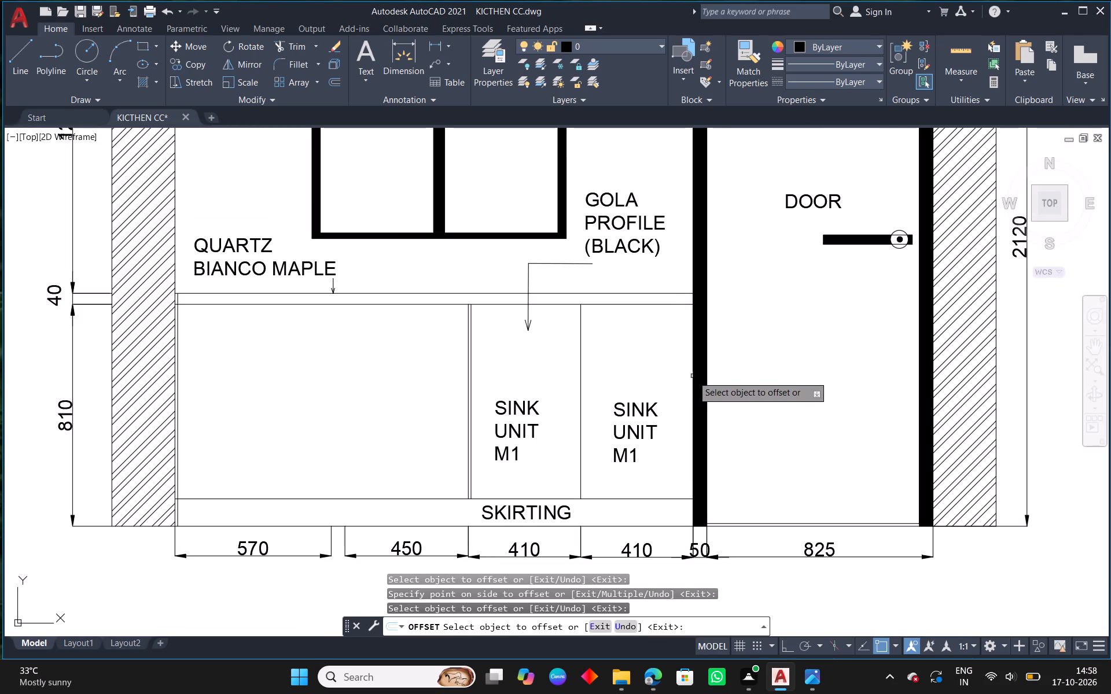
{"action": "left_click_drag", "start_coordinate": [694, 375], "coordinate": [685, 375]}
{"action": "left_click", "coordinate": [674, 378]}
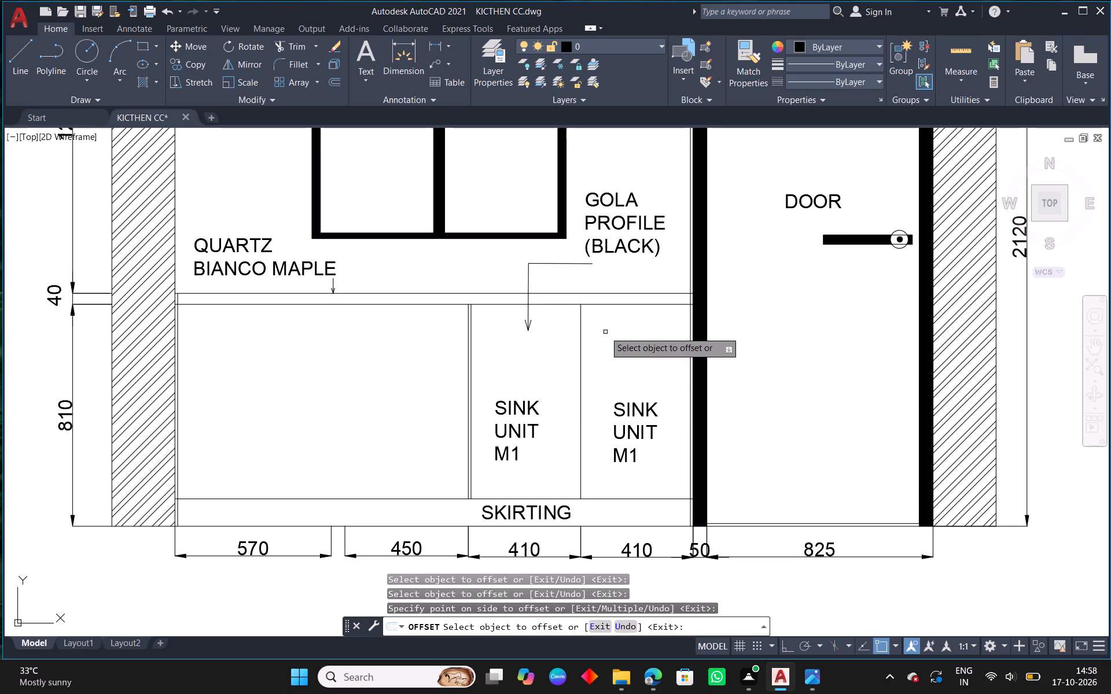
{"action": "scroll", "coordinate": [627, 344], "scroll_direction": "down", "scroll_amount": 6}
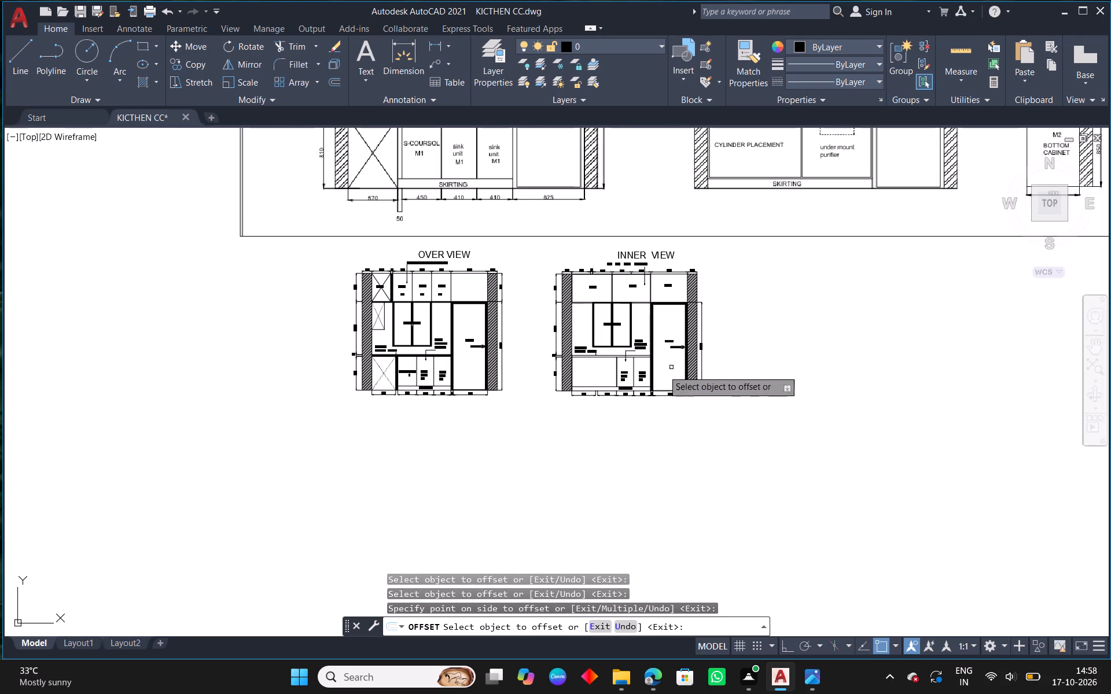
{"action": "scroll", "coordinate": [638, 387], "scroll_direction": "up", "scroll_amount": 3}
{"action": "right_click", "coordinate": [646, 291]}
{"action": "left_click", "coordinate": [675, 299]}
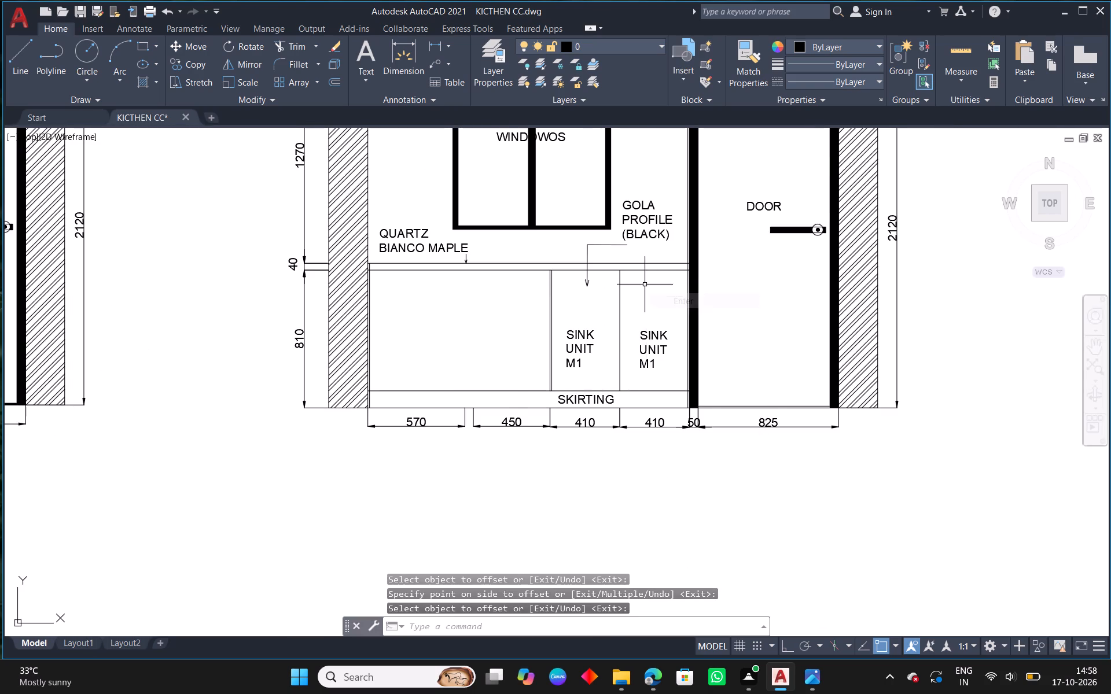
Fillet the inset line beside the door frame at radius 0 with the countertop's lower line and the skirting's top line.
{"action": "scroll", "coordinate": [645, 280], "scroll_direction": "up", "scroll_amount": 1}
{"action": "middle_click_drag", "start_coordinate": [712, 309], "coordinate": [646, 265]}
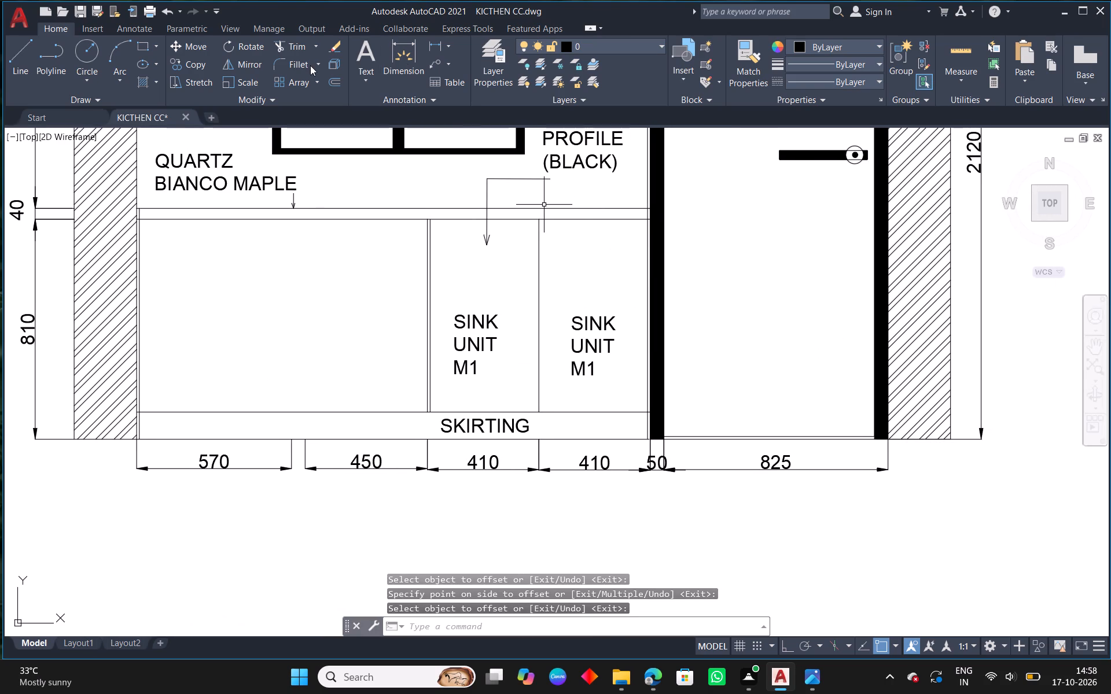
{"action": "left_click", "coordinate": [299, 66]}
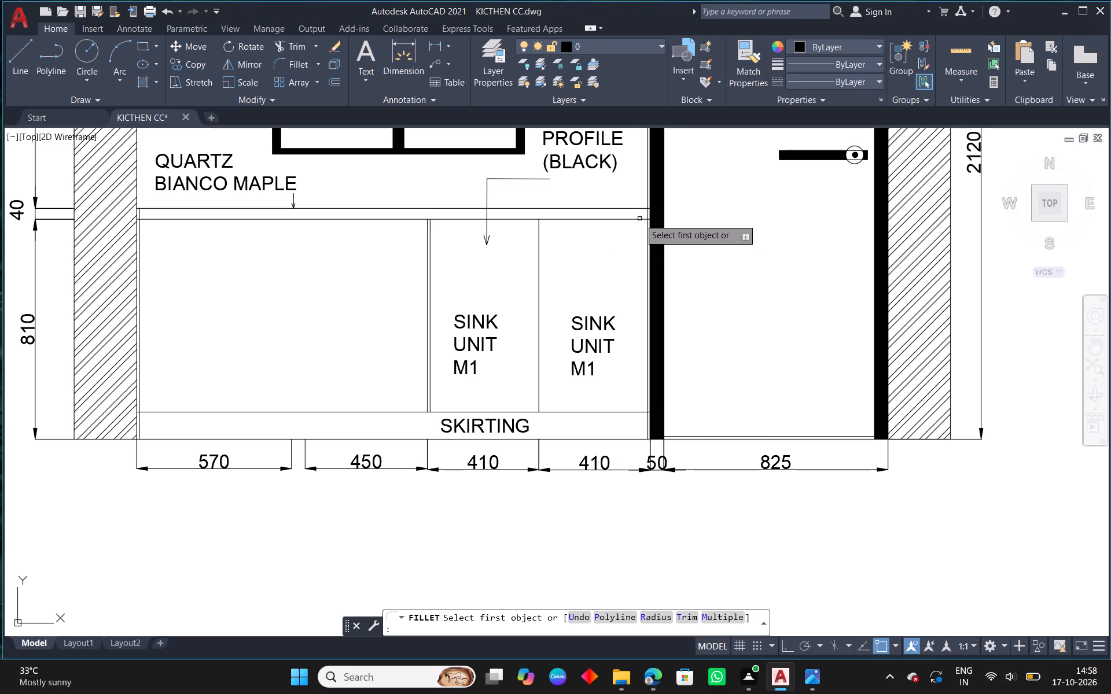
{"action": "left_click", "coordinate": [638, 219]}
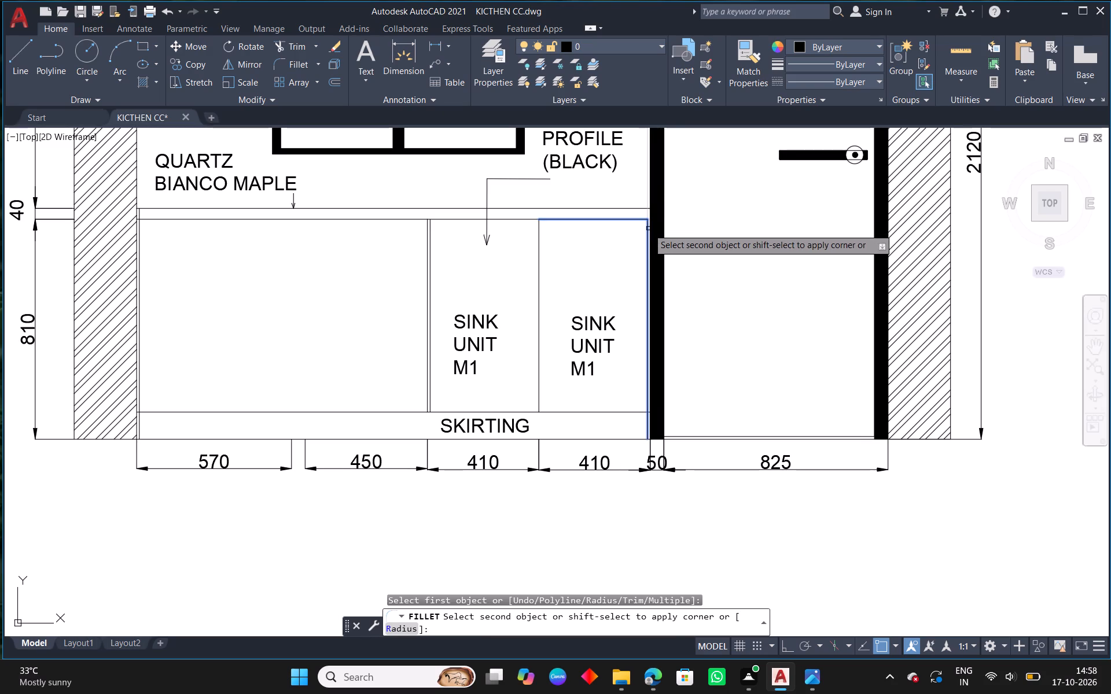
{"action": "left_click", "coordinate": [648, 228]}
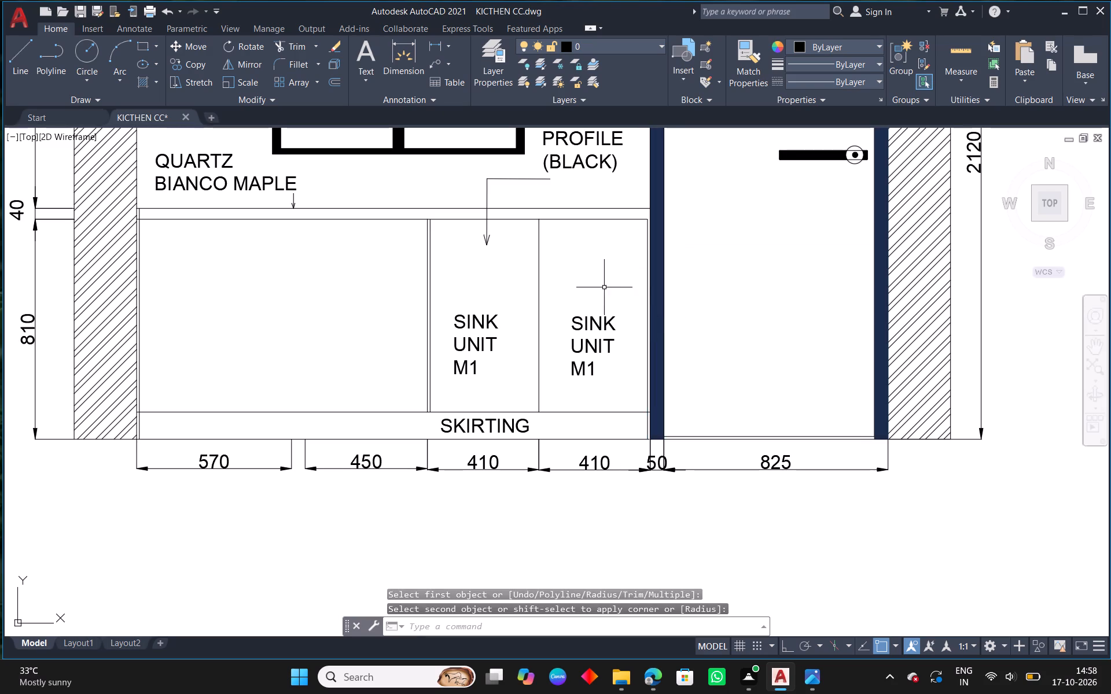
{"action": "middle_click_drag", "start_coordinate": [598, 267], "coordinate": [481, 155]}
{"action": "right_click", "coordinate": [479, 153]}
{"action": "left_click", "coordinate": [506, 160]}
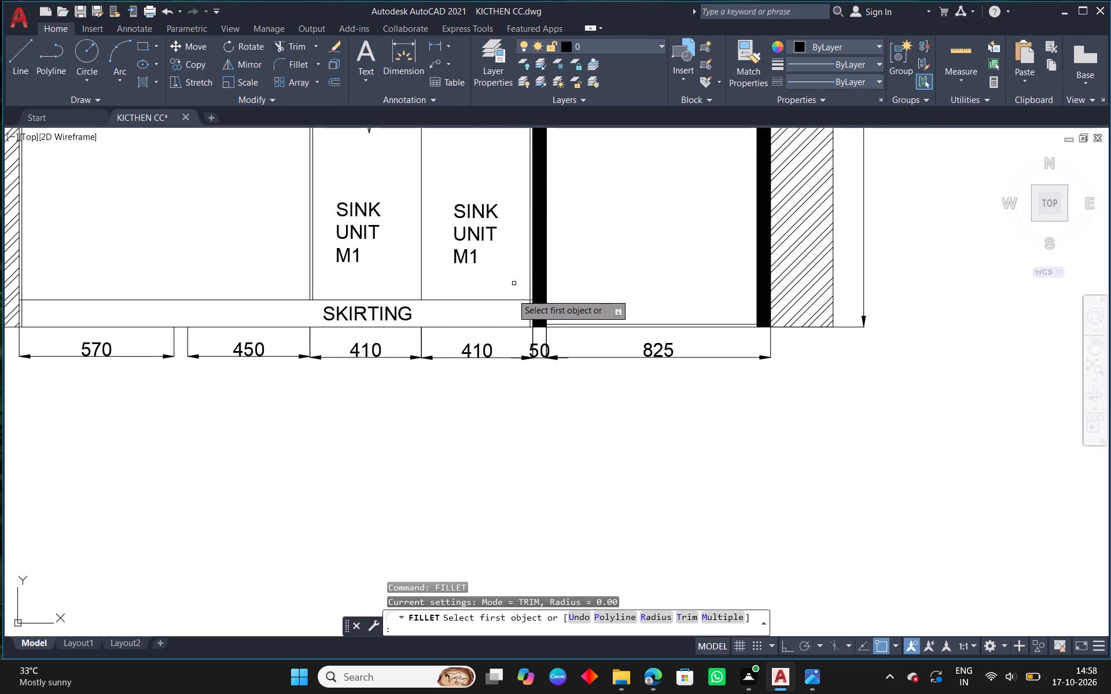
{"action": "scroll", "coordinate": [514, 305], "scroll_direction": "up", "scroll_amount": 1}
{"action": "left_click", "coordinate": [526, 298]}
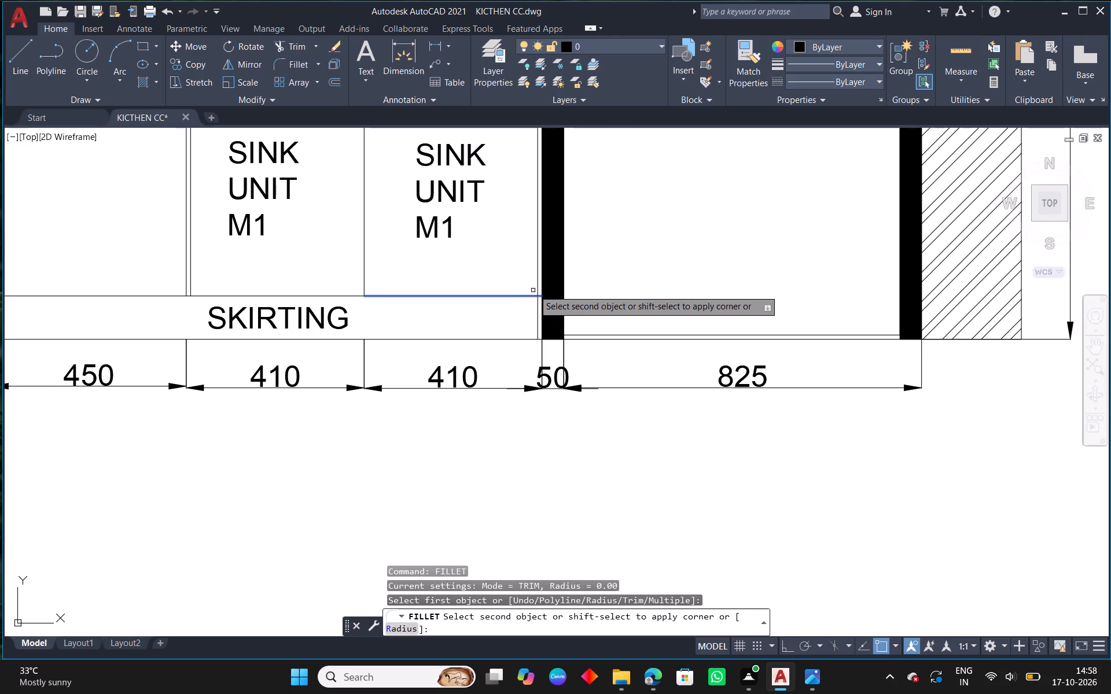
{"action": "left_click", "coordinate": [538, 287]}
Erase the line between the two INNER VIEW sink units together with the SINK UNIT M1 label farther from the door.
{"action": "scroll", "coordinate": [474, 308], "scroll_direction": "down", "scroll_amount": 2}
{"action": "scroll", "coordinate": [459, 249], "scroll_direction": "down", "scroll_amount": 1}
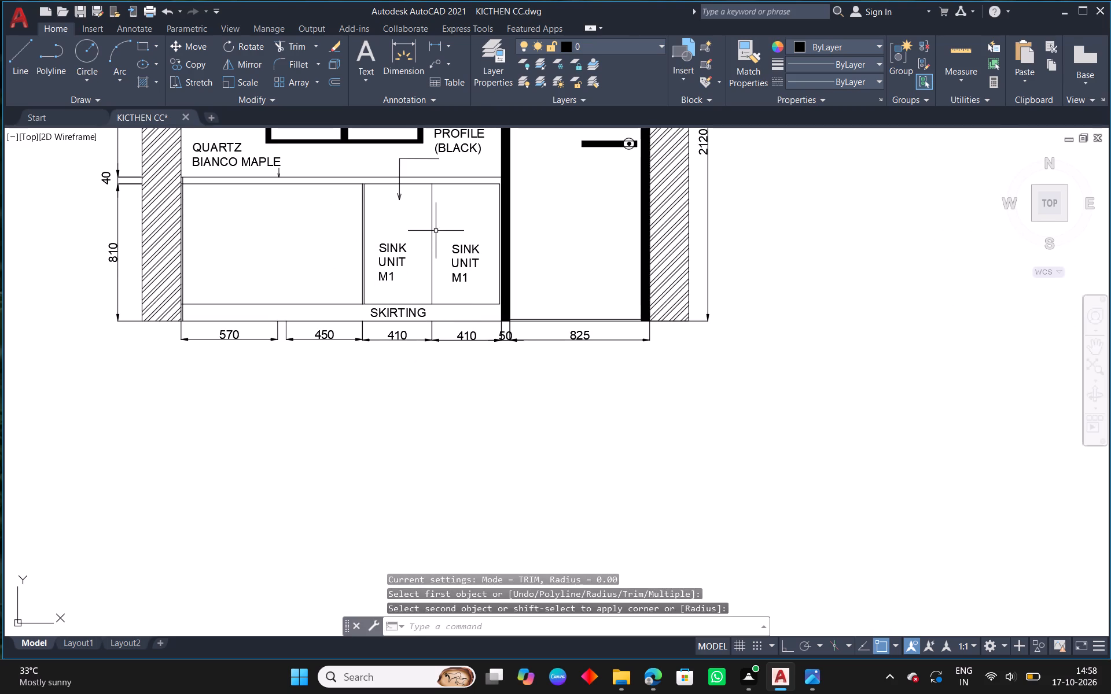
{"action": "scroll", "coordinate": [490, 271], "scroll_direction": "down", "scroll_amount": 3}
{"action": "middle_click_drag", "start_coordinate": [804, 254], "coordinate": [660, 360]}
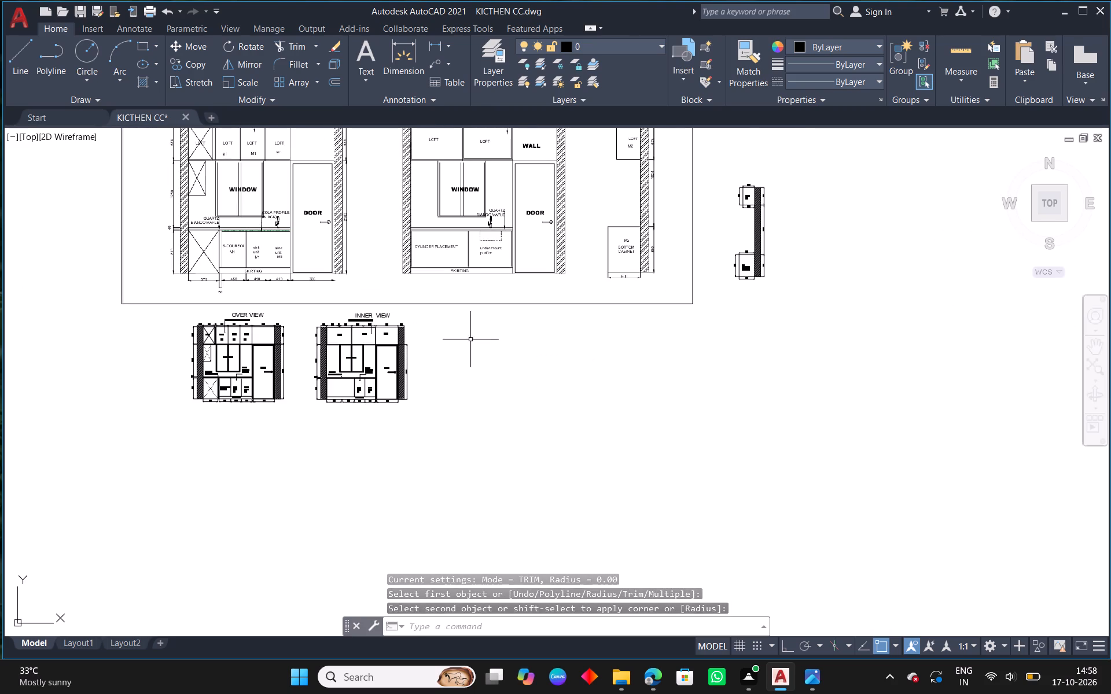
{"action": "scroll", "coordinate": [498, 234], "scroll_direction": "up", "scroll_amount": 3}
{"action": "middle_click_drag", "start_coordinate": [530, 331], "coordinate": [591, 301]}
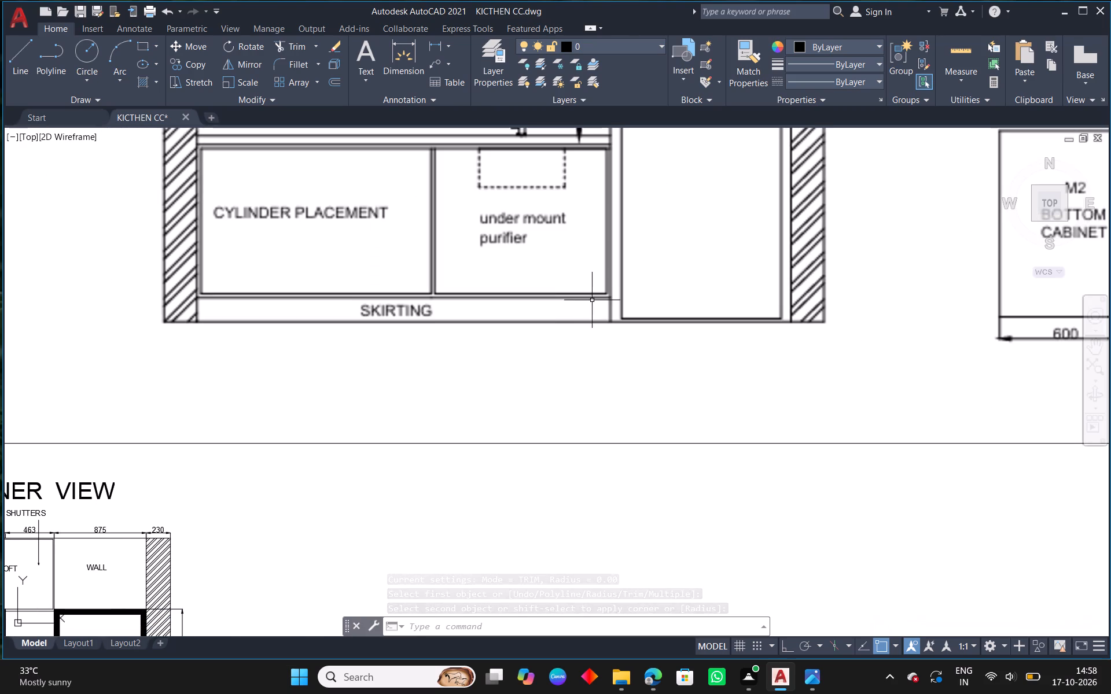
{"action": "scroll", "coordinate": [557, 308], "scroll_direction": "down", "scroll_amount": 2}
{"action": "middle_click_drag", "start_coordinate": [572, 347], "coordinate": [745, 151]}
{"action": "scroll", "coordinate": [506, 313], "scroll_direction": "up", "scroll_amount": 3}
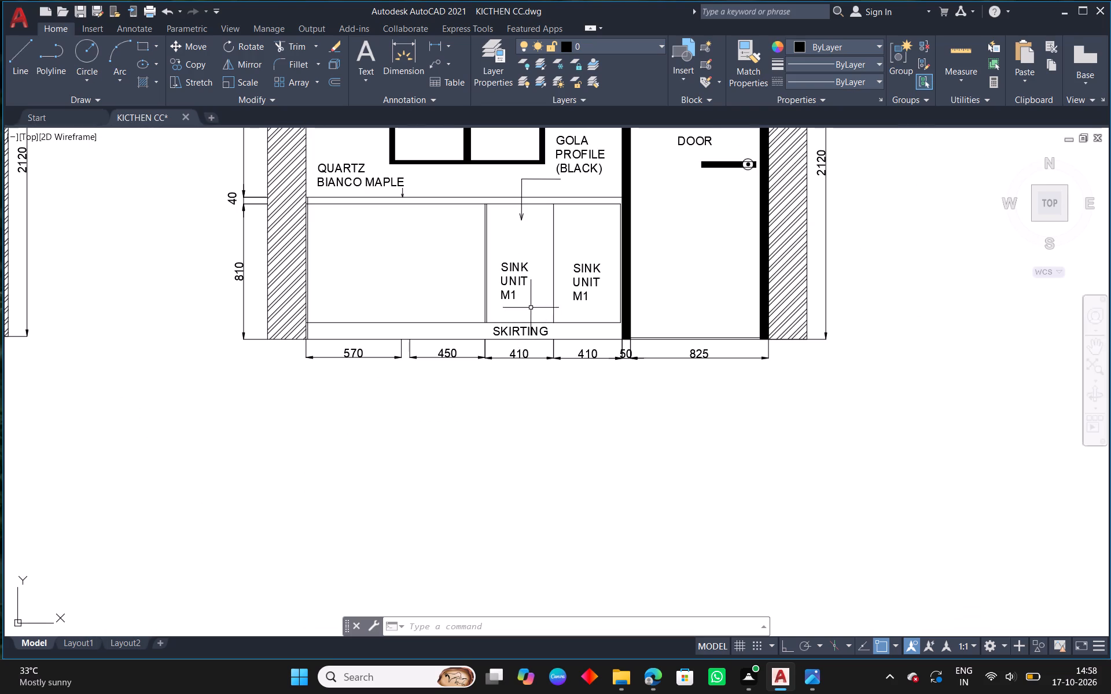
{"action": "left_click_drag", "start_coordinate": [564, 239], "coordinate": [554, 253]}
{"action": "left_click", "coordinate": [510, 293]}
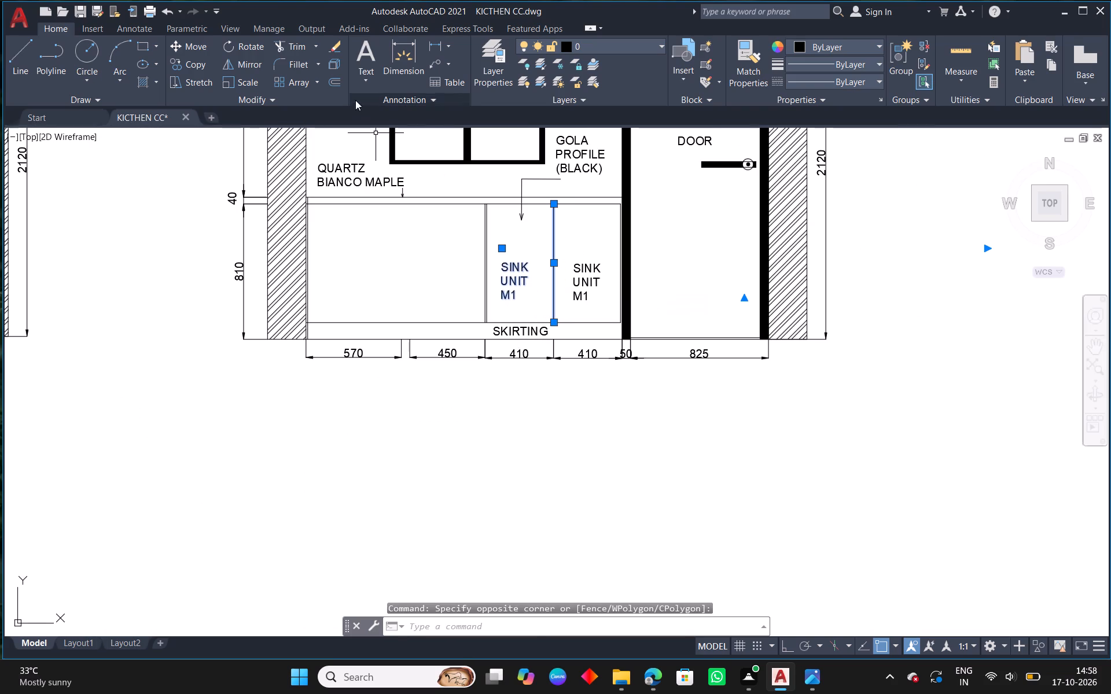
{"action": "left_click", "coordinate": [333, 46]}
Move the remaining SINK UNIT M1 label away from the door frame, toward the middle of the merged base unit.
{"action": "scroll", "coordinate": [599, 285], "scroll_direction": "up", "scroll_amount": 1}
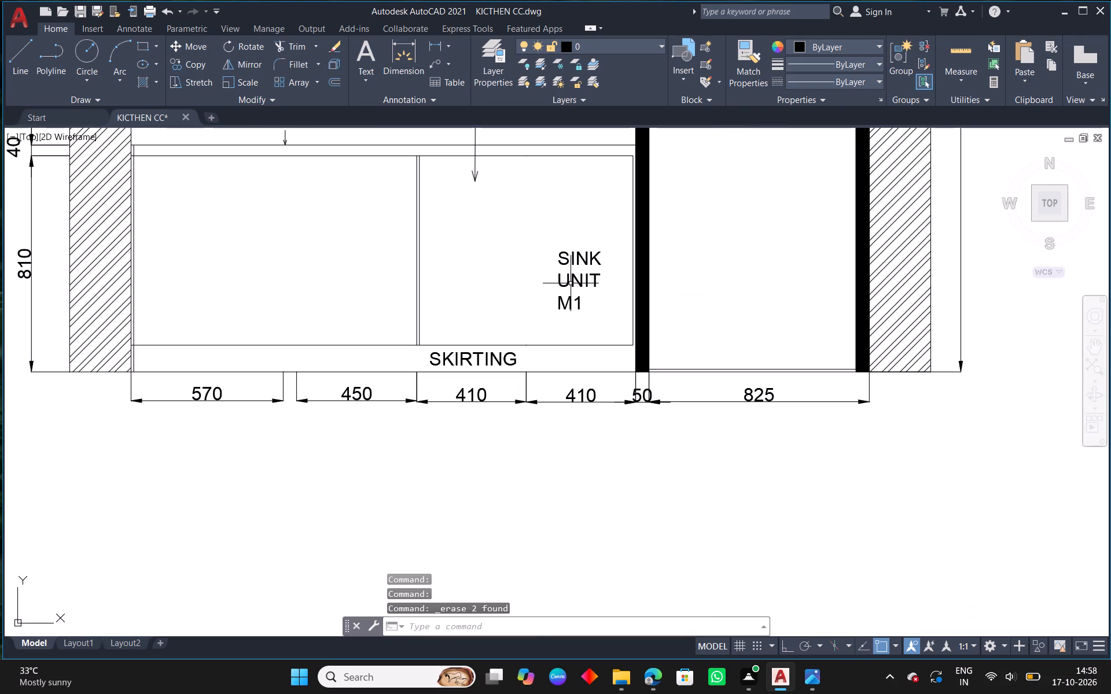
{"action": "left_click", "coordinate": [571, 283]}
{"action": "scroll", "coordinate": [564, 254], "scroll_direction": "up", "scroll_amount": 1}
{"action": "left_click_drag", "start_coordinate": [553, 217], "coordinate": [546, 217]}
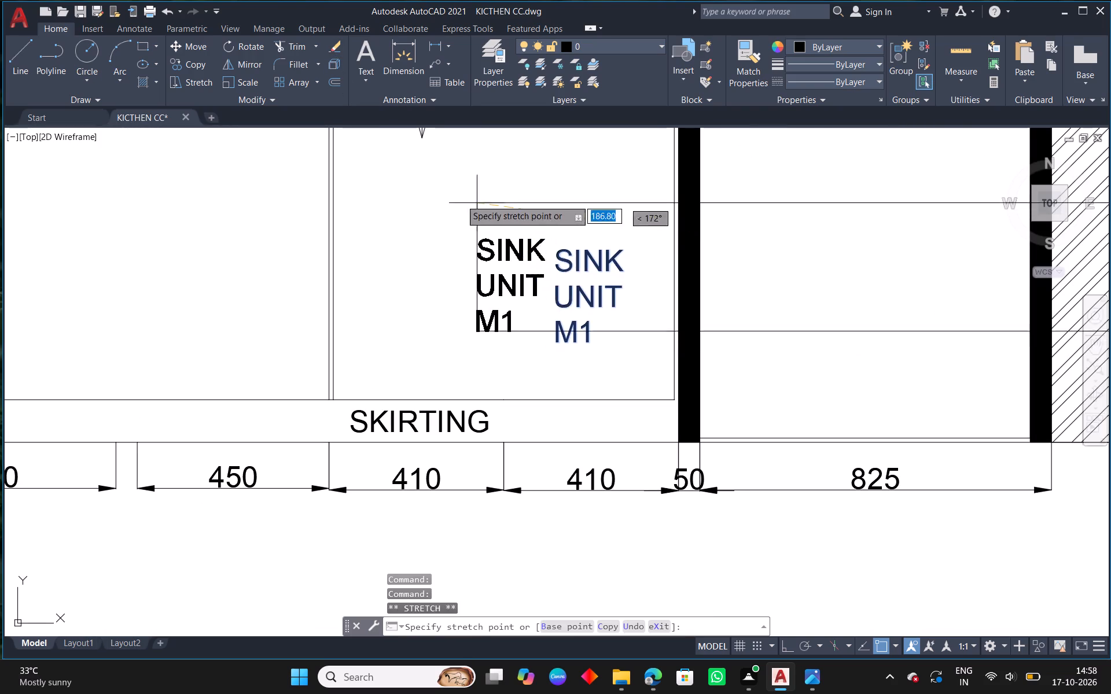
{"action": "left_click", "coordinate": [407, 198]}
{"action": "key", "text": "Escape"}
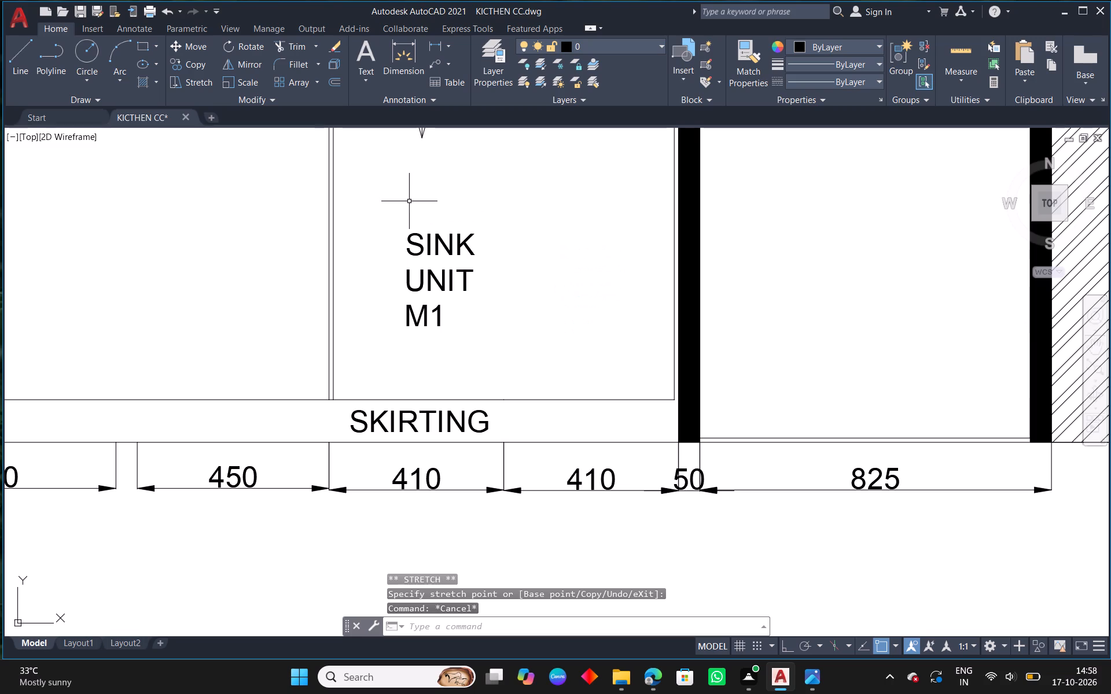
Replace the text of the moved SINK UNIT M1 label with UNDER AMOUNT.
{"action": "key", "text": "e"}
{"action": "type", "text": "D"}
{"action": "key", "text": "space"}
{"action": "left_click", "coordinate": [428, 237]}
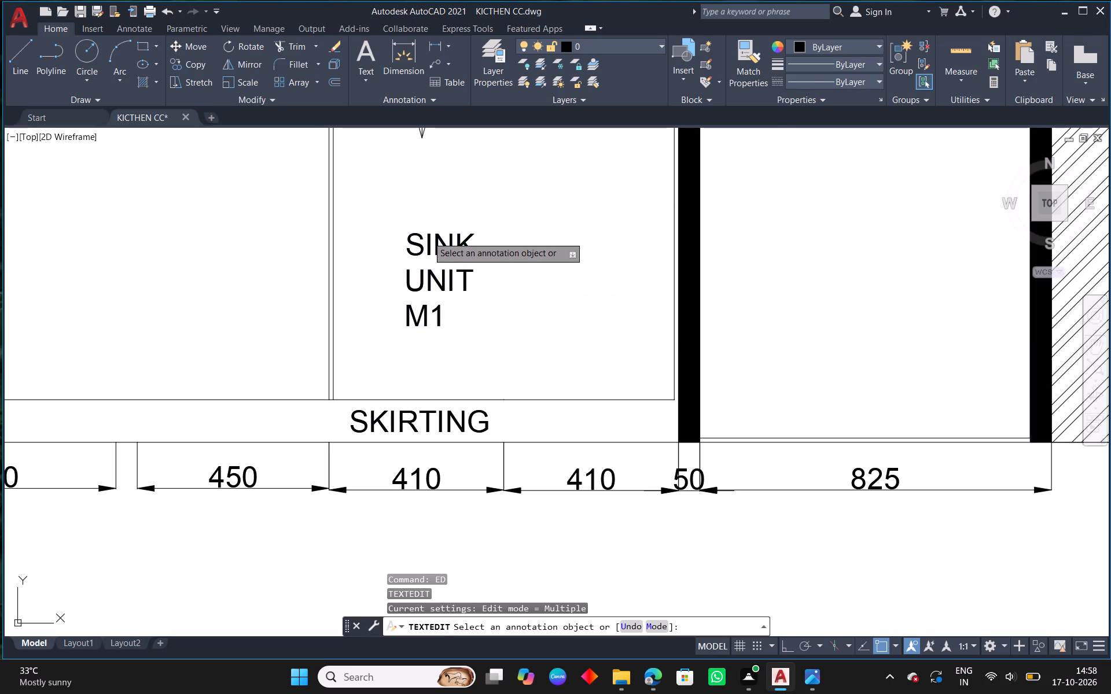
{"action": "left_click_drag", "start_coordinate": [480, 312], "coordinate": [409, 222]}
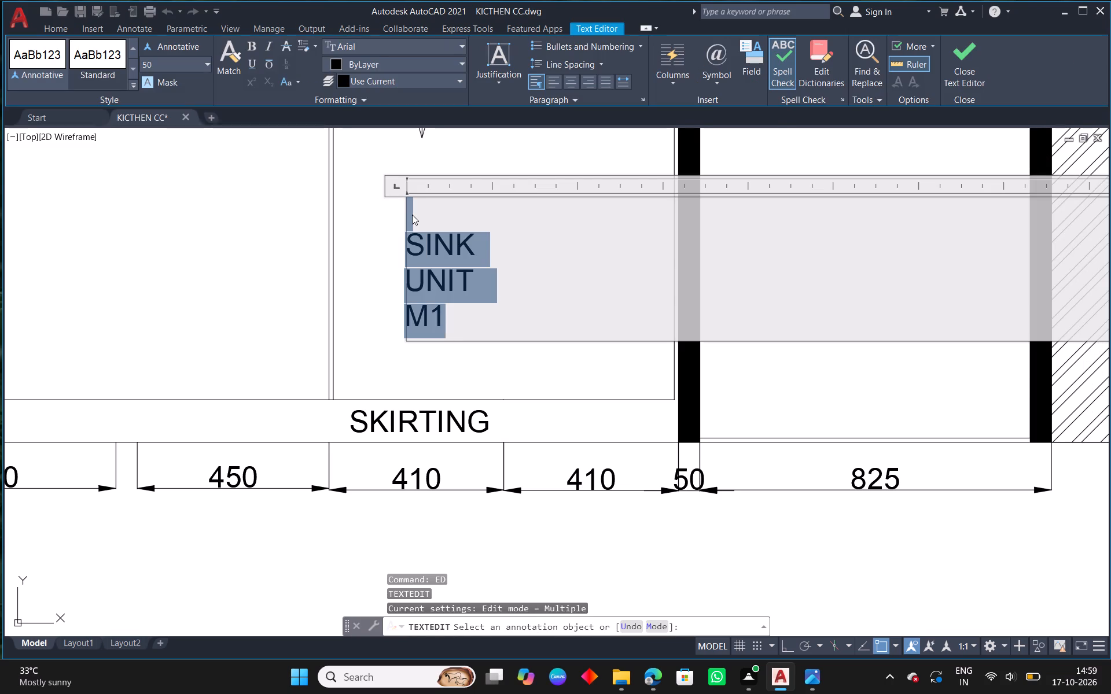
{"action": "key", "text": "BackSpace"}
{"action": "type", "text": "UNDER"}
{"action": "key", "text": "space"}
{"action": "type", "text": "AMOUNT"}
{"action": "key", "text": "space"}
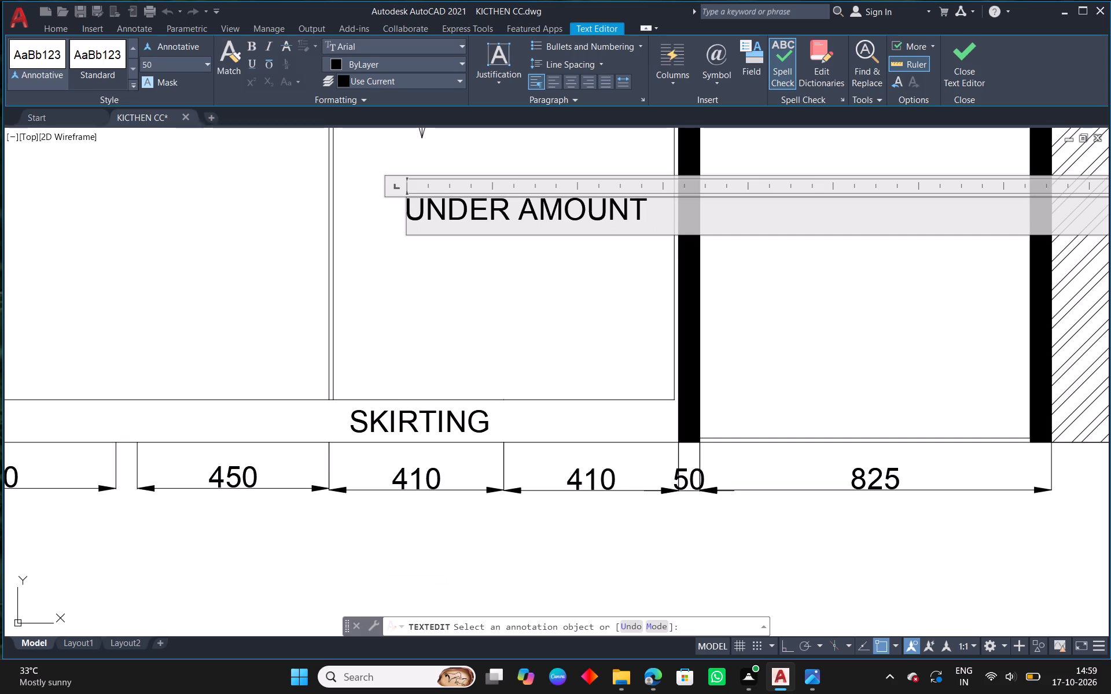
Correct the UNDER AMOUNT label to UNDER MOUNT, following the wording in the reference elevation.
{"action": "scroll", "coordinate": [697, 520], "scroll_direction": "down", "scroll_amount": 4}
{"action": "scroll", "coordinate": [858, 316], "scroll_direction": "down", "scroll_amount": 2}
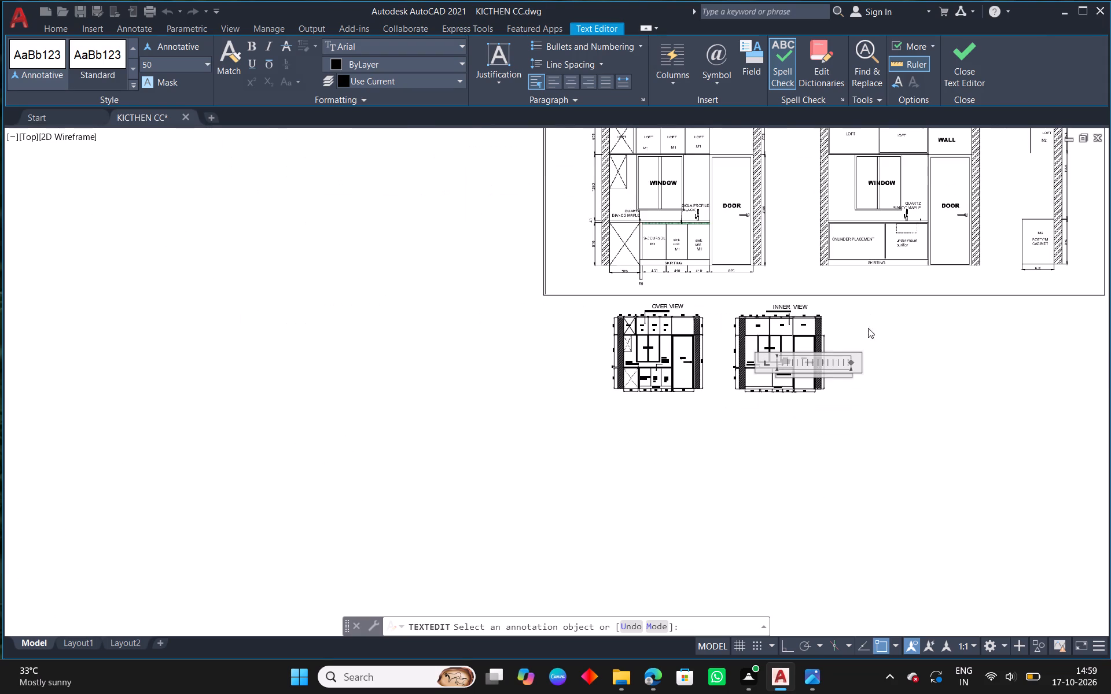
{"action": "middle_click_drag", "start_coordinate": [907, 309], "coordinate": [771, 328]}
{"action": "scroll", "coordinate": [926, 239], "scroll_direction": "up", "scroll_amount": 2}
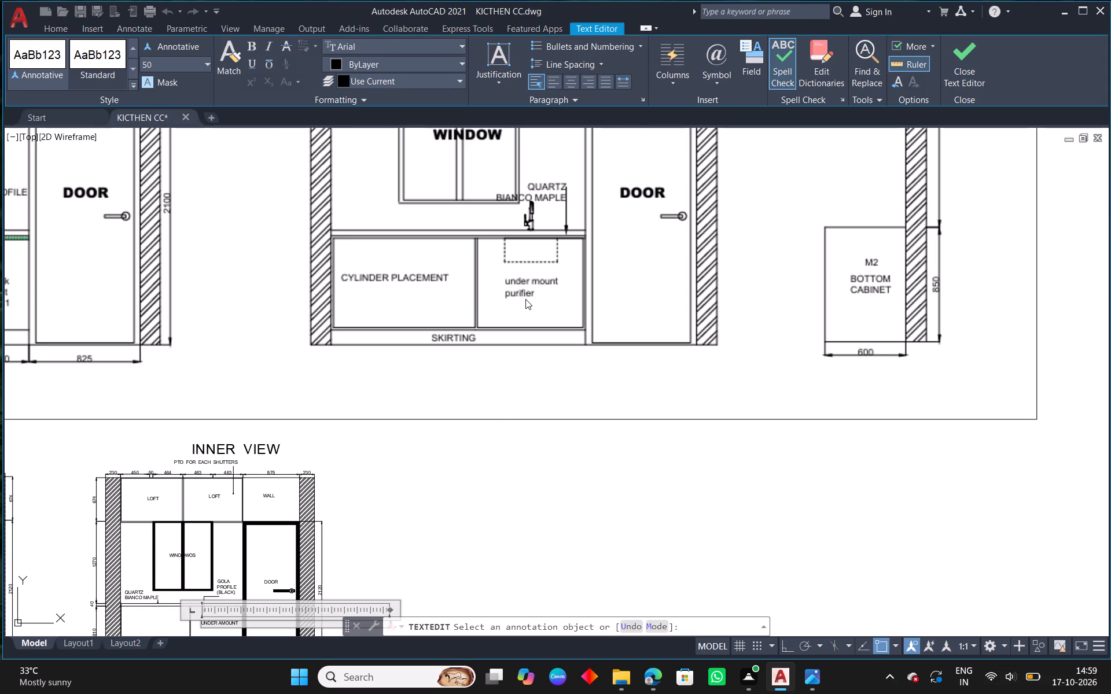
{"action": "scroll", "coordinate": [525, 299], "scroll_direction": "down", "scroll_amount": 4}
{"action": "scroll", "coordinate": [482, 363], "scroll_direction": "up", "scroll_amount": 7}
{"action": "scroll", "coordinate": [448, 254], "scroll_direction": "up", "scroll_amount": 1}
{"action": "scroll", "coordinate": [444, 294], "scroll_direction": "down", "scroll_amount": 4}
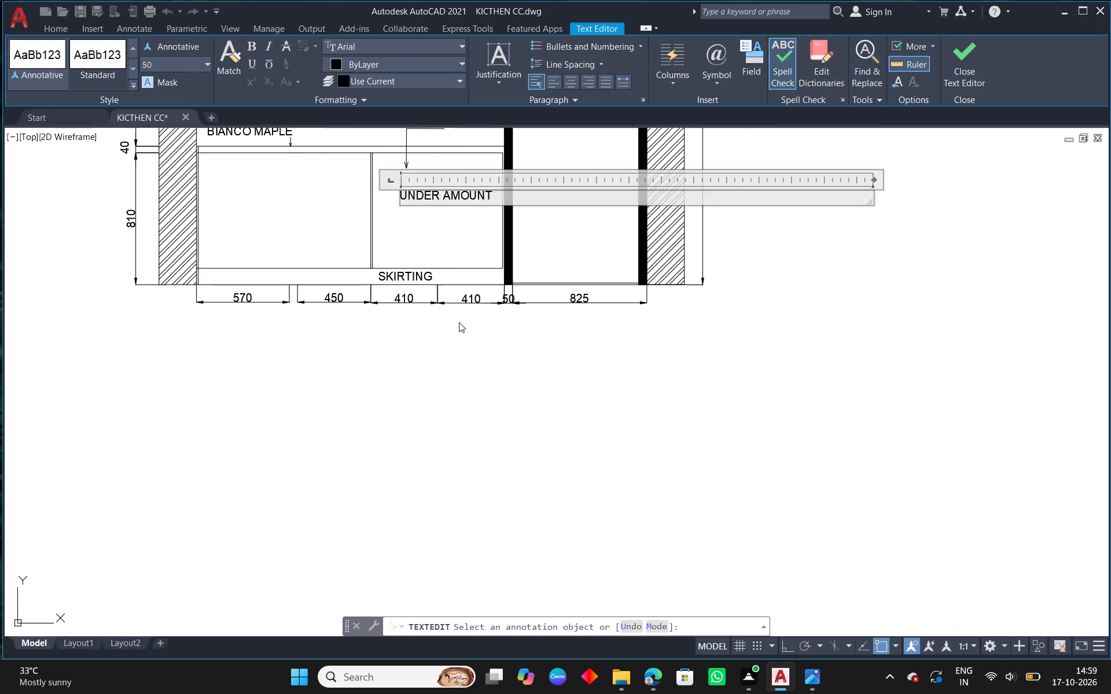
{"action": "scroll", "coordinate": [447, 225], "scroll_direction": "up", "scroll_amount": 3}
{"action": "scroll", "coordinate": [495, 280], "scroll_direction": "up", "scroll_amount": 1}
{"action": "left_click_drag", "start_coordinate": [624, 277], "coordinate": [479, 273]}
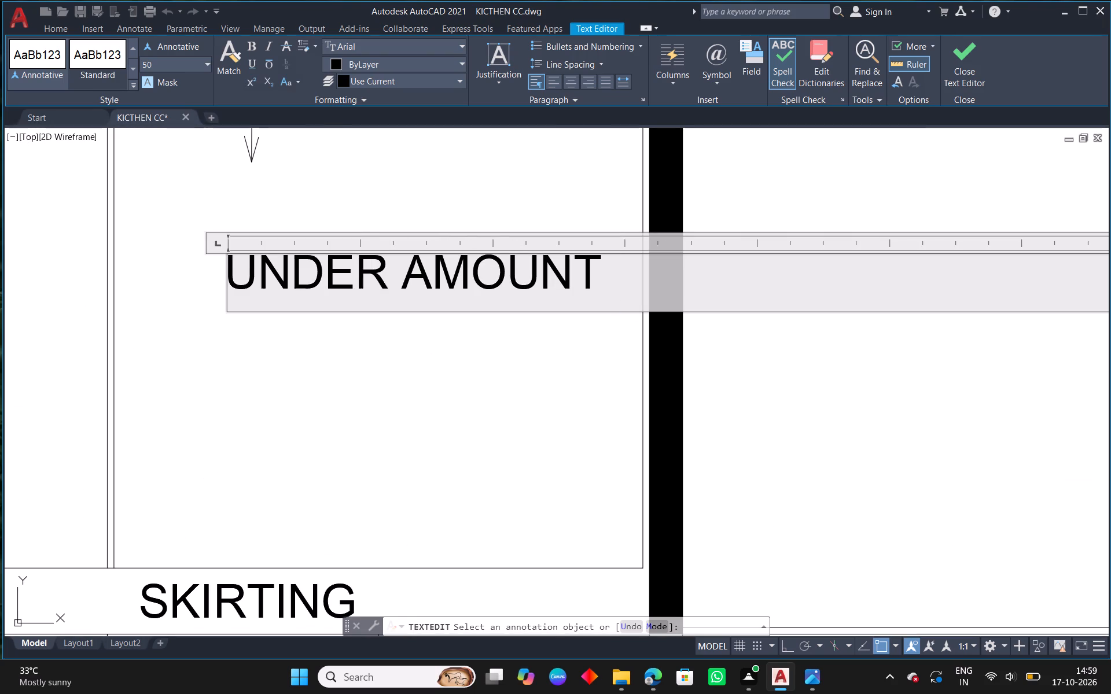
{"action": "left_click_drag", "start_coordinate": [479, 273], "coordinate": [411, 272]}
{"action": "left_click", "coordinate": [439, 270]}
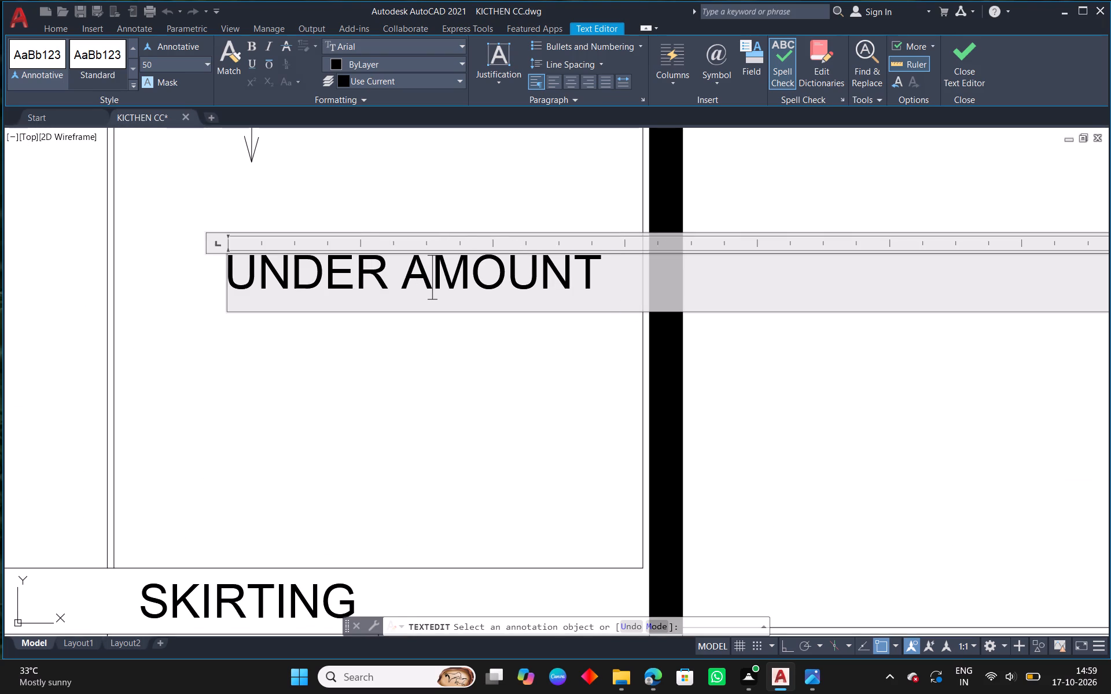
{"action": "key", "text": "BackSpace"}
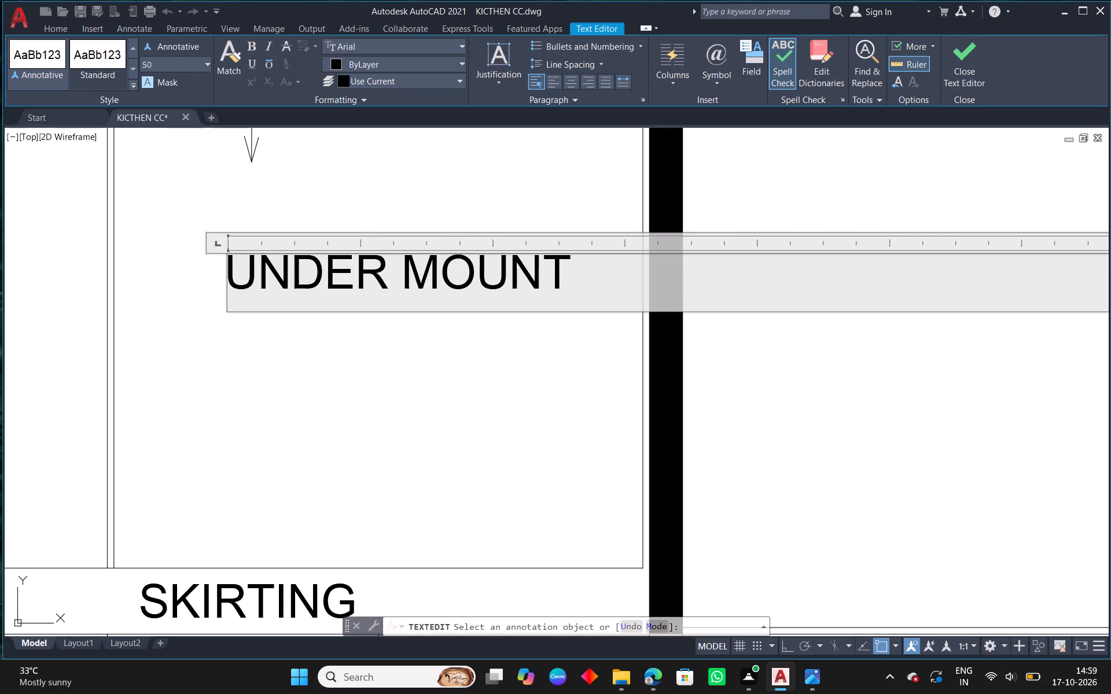
Add PURIFIER as a second line of the UNDER MOUNT label and finish the text edit.
{"action": "left_click", "coordinate": [571, 271]}
{"action": "key", "text": "space"}
{"action": "key", "text": "Return"}
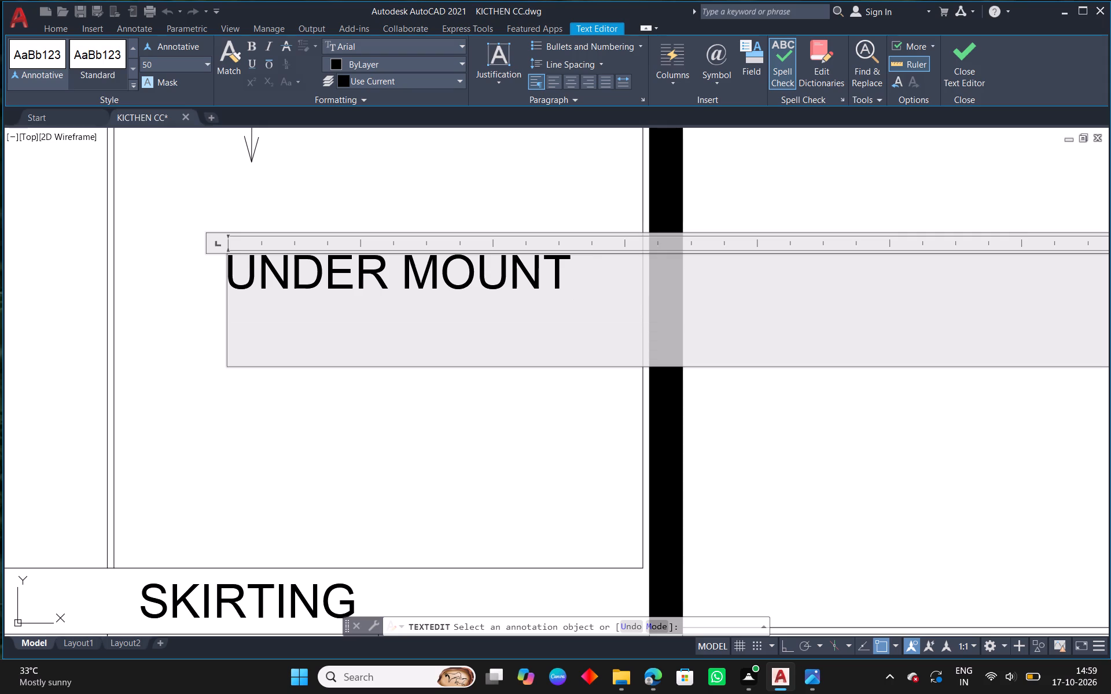
{"action": "type", "text": "PURIFIER"}
{"action": "left_click", "coordinate": [410, 452]}
{"action": "right_click", "coordinate": [410, 452]}
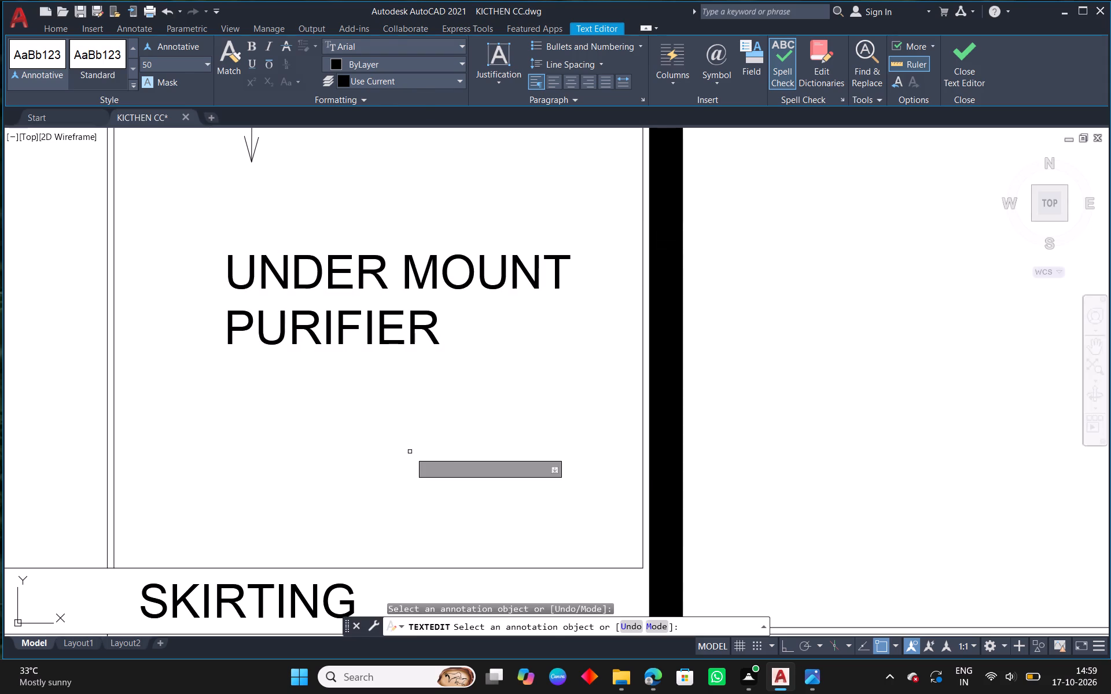
{"action": "left_click", "coordinate": [474, 463]}
{"action": "key", "text": "Escape"}
{"action": "scroll", "coordinate": [437, 346], "scroll_direction": "down", "scroll_amount": 2}
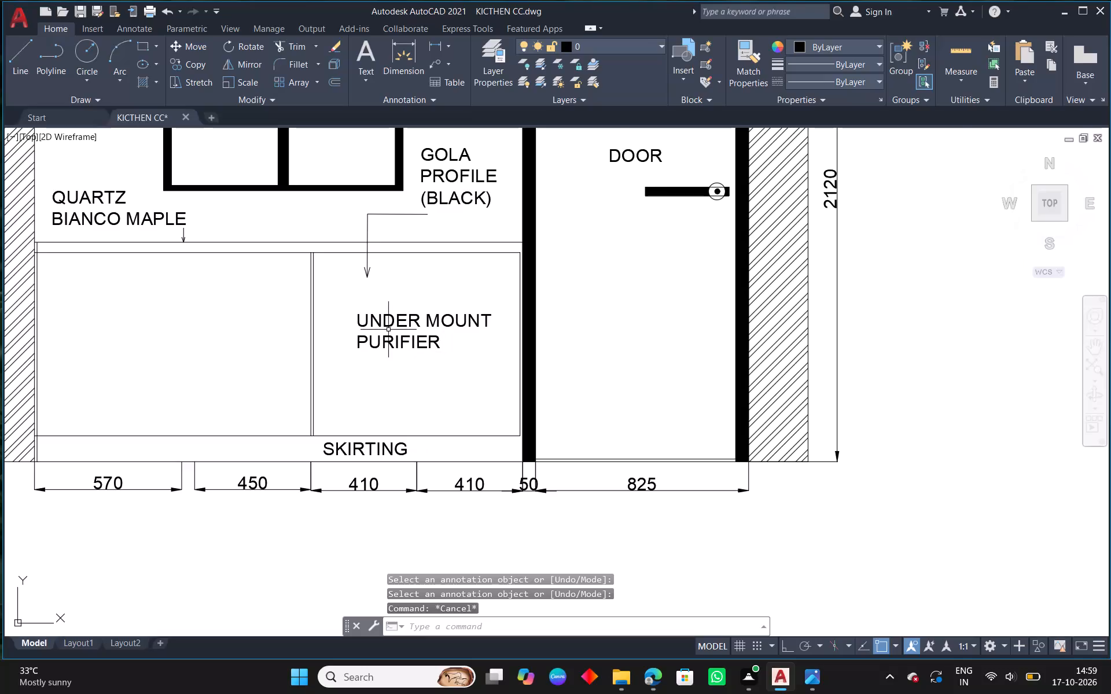
Copy the UNDER MOUNT PURIFIER label into the wider INNER VIEW base unit beside the hatched wall.
{"action": "scroll", "coordinate": [388, 330], "scroll_direction": "up", "scroll_amount": 1}
{"action": "scroll", "coordinate": [403, 350], "scroll_direction": "down", "scroll_amount": 5}
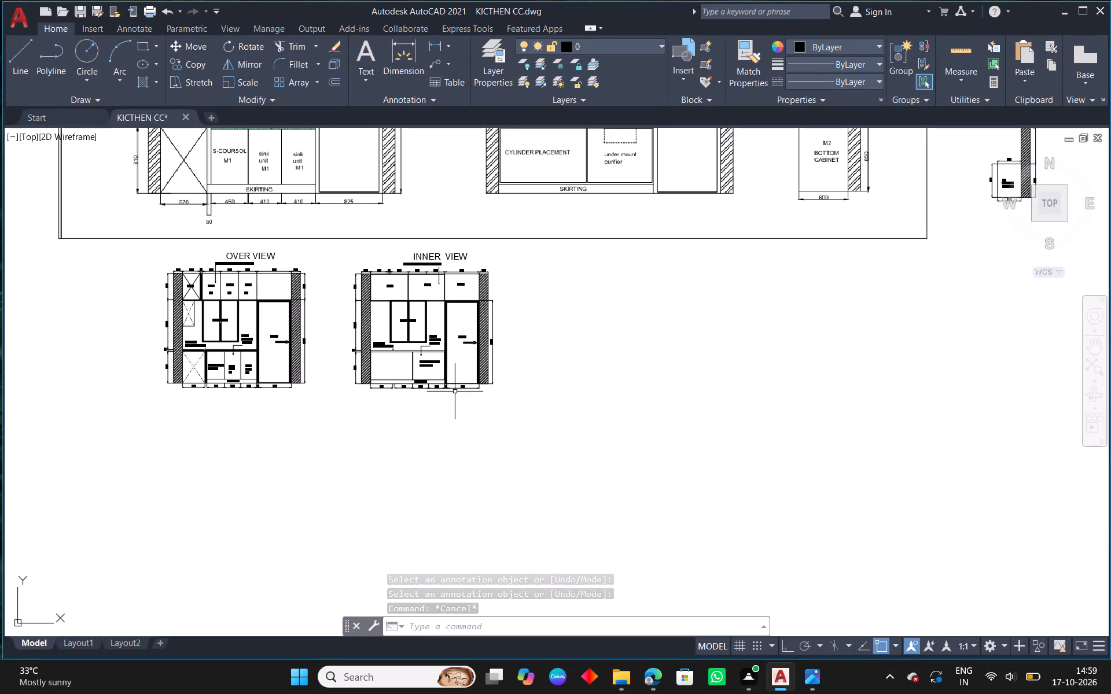
{"action": "scroll", "coordinate": [414, 350], "scroll_direction": "up", "scroll_amount": 3}
{"action": "left_click", "coordinate": [446, 399]}
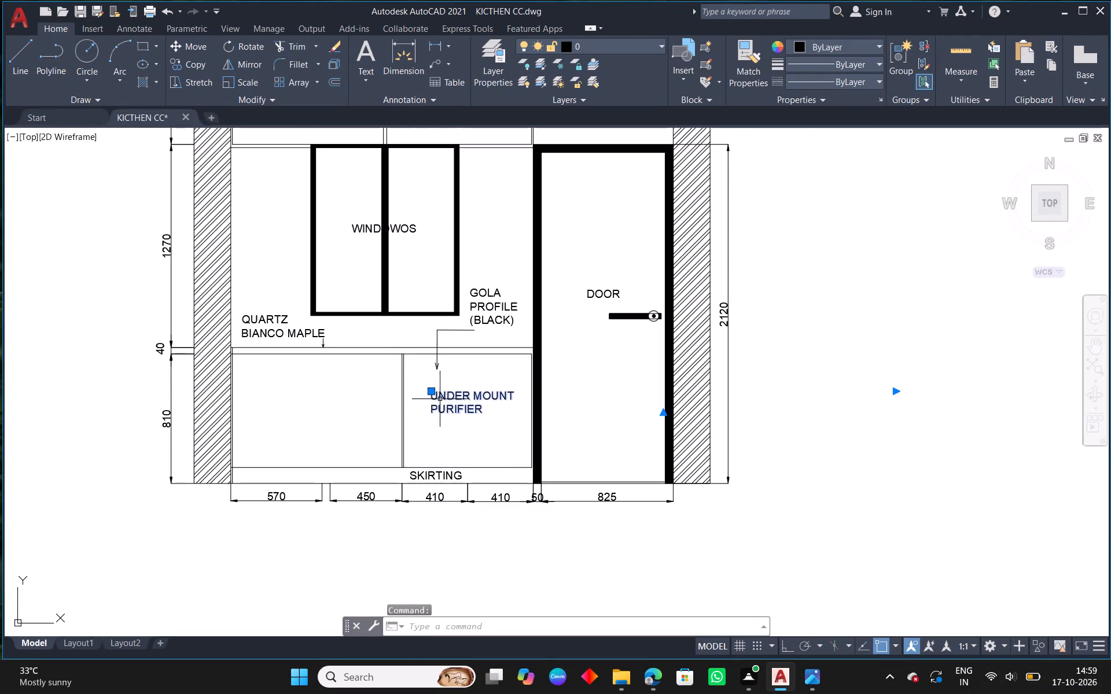
{"action": "left_click", "coordinate": [191, 62]}
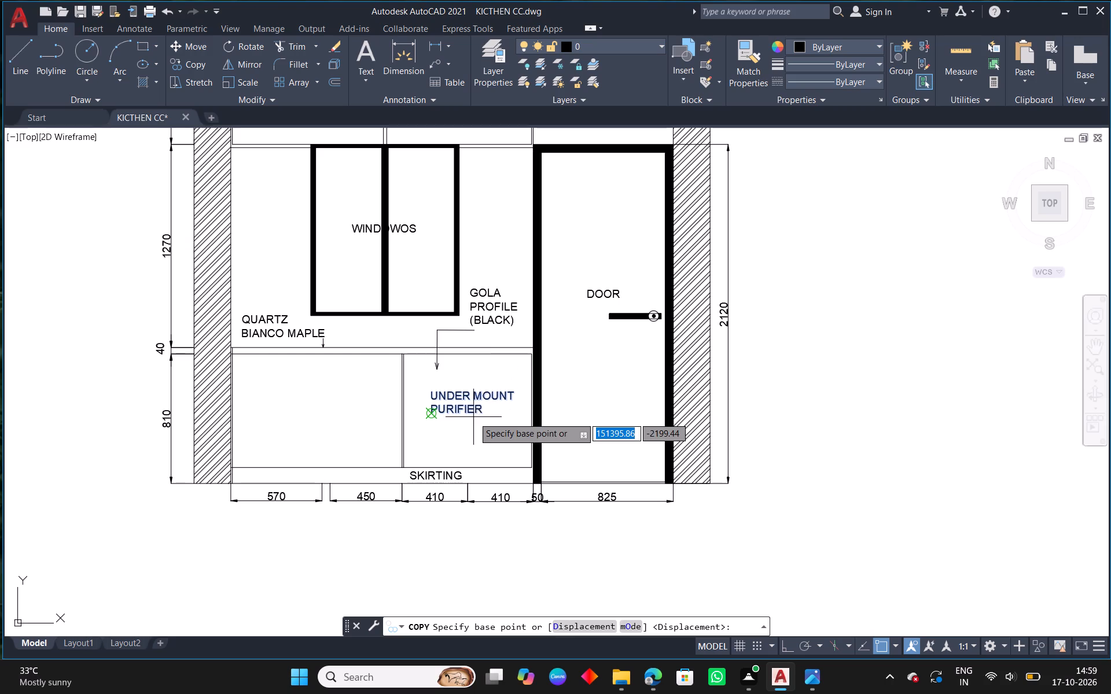
{"action": "left_click", "coordinate": [473, 417]}
{"action": "left_click", "coordinate": [267, 418]}
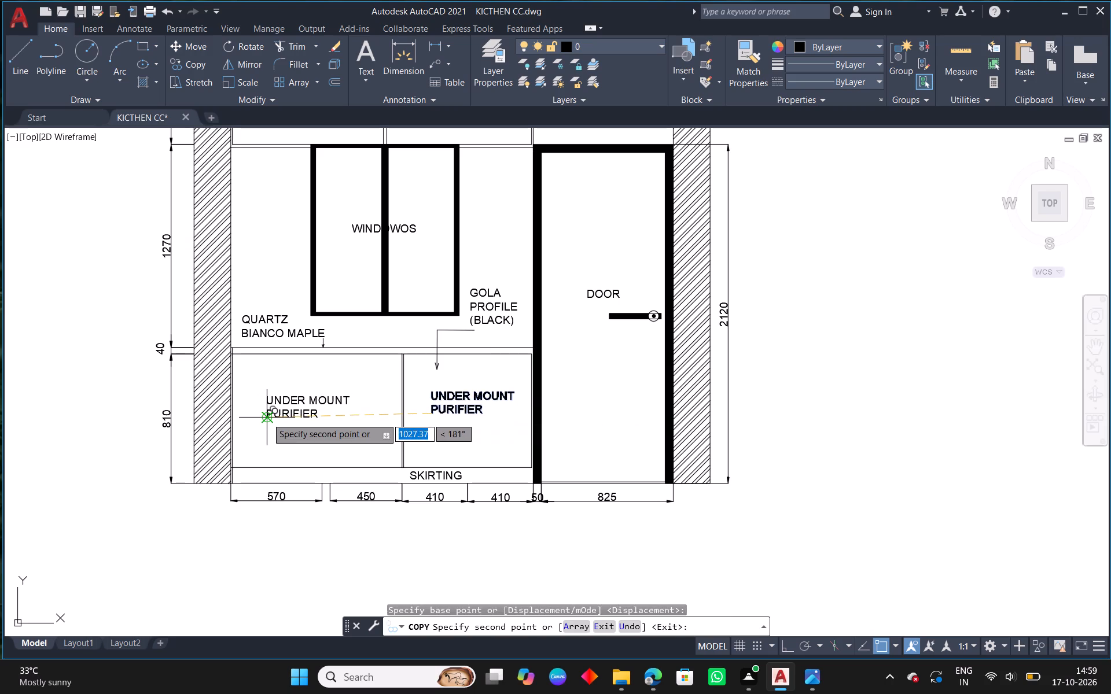
{"action": "right_click", "coordinate": [267, 418]}
{"action": "left_click", "coordinate": [335, 422]}
Replace the copied label's text with CYLINDERA PLACEMENT, split over two lines.
{"action": "scroll", "coordinate": [279, 419], "scroll_direction": "up", "scroll_amount": 1}
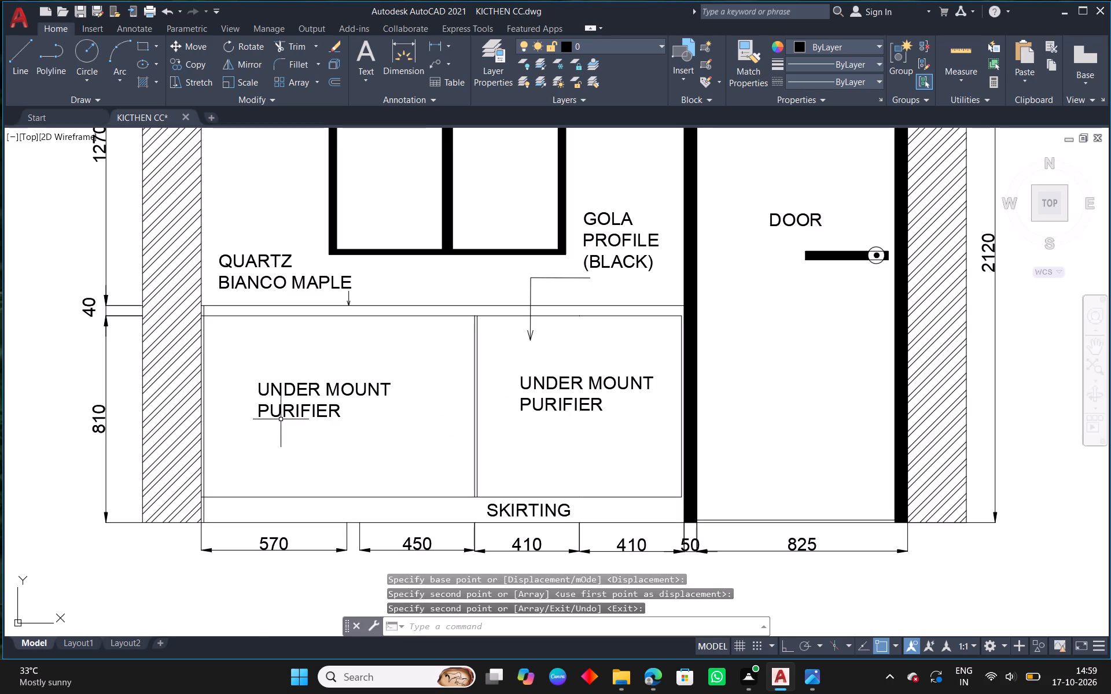
{"action": "key", "text": "e"}
{"action": "key", "text": "d"}
{"action": "key", "text": "space"}
{"action": "left_click", "coordinate": [311, 407]}
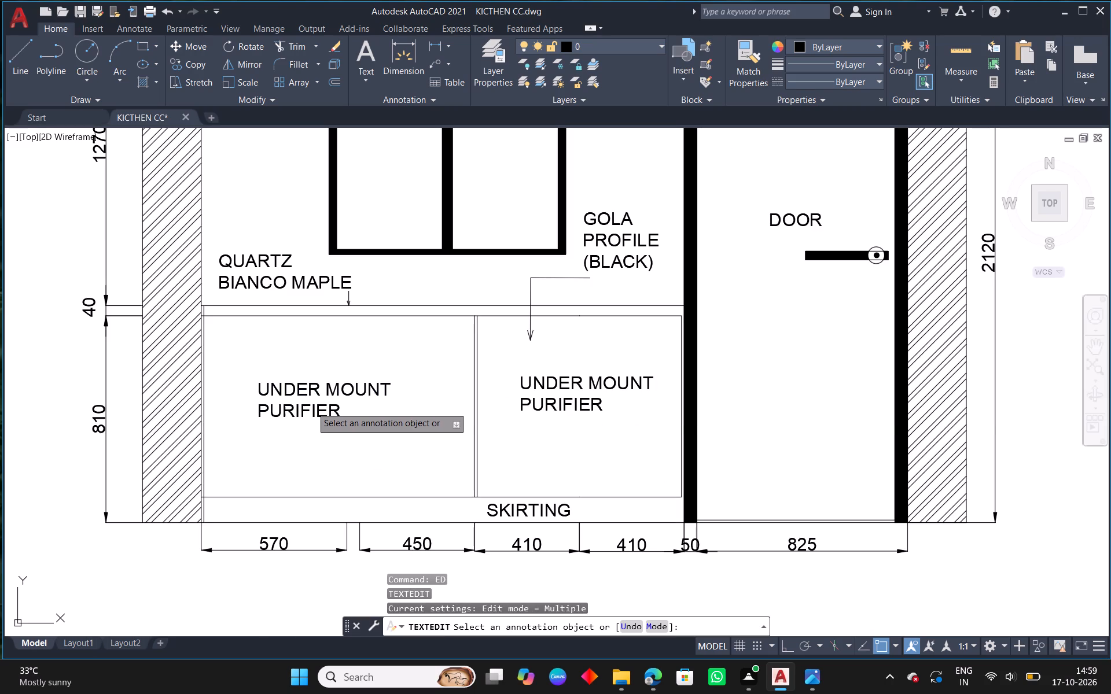
{"action": "left_click_drag", "start_coordinate": [354, 409], "coordinate": [263, 394]}
{"action": "key", "text": "Tab"}
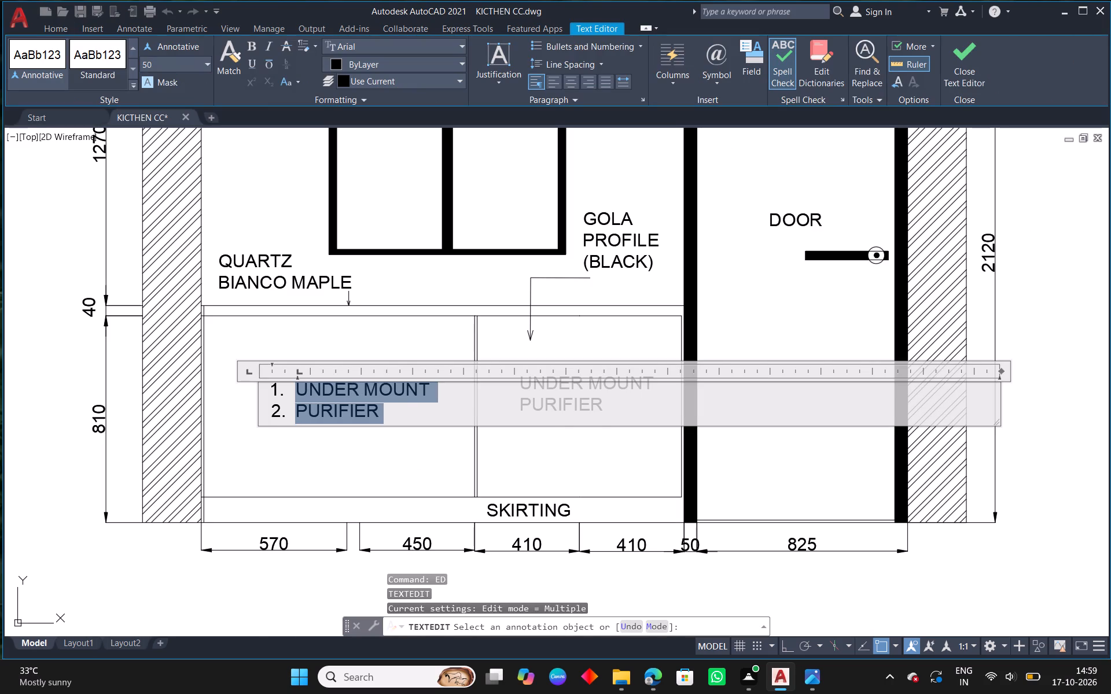
{"action": "key", "text": "BackSpace"}
{"action": "key", "text": "BackSpace"}
{"action": "type", "text": "CY"}
{"action": "type", "text": "LINDER"}
{"action": "type", "text": "A"}
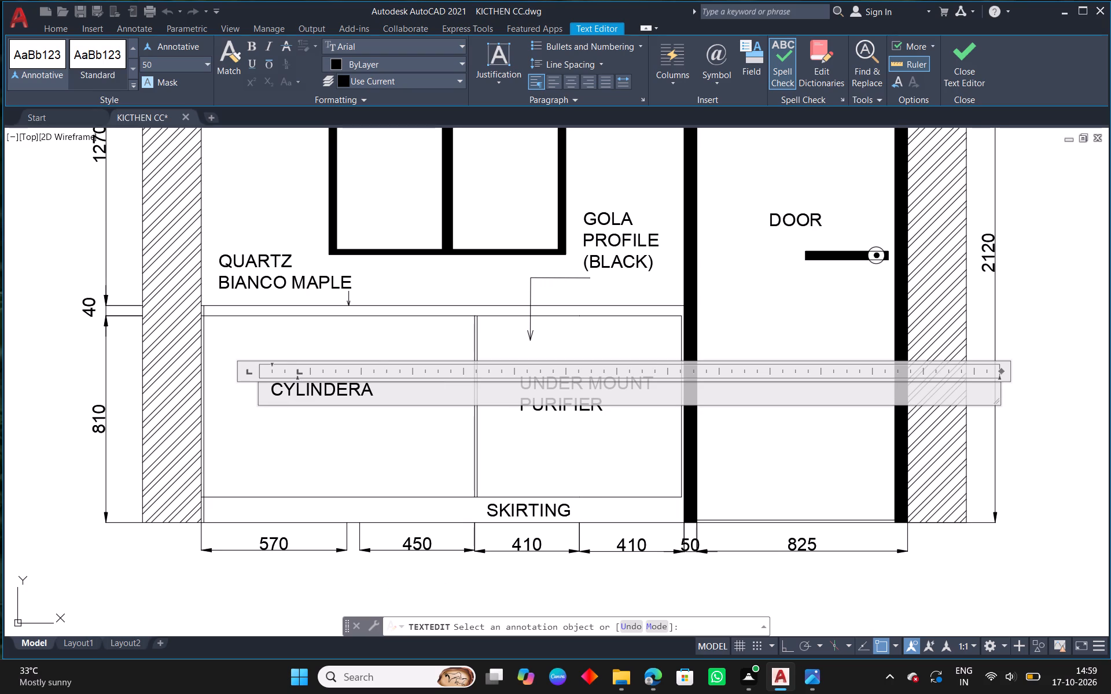
{"action": "key", "text": "space"}
{"action": "type", "text": "PLACE"}
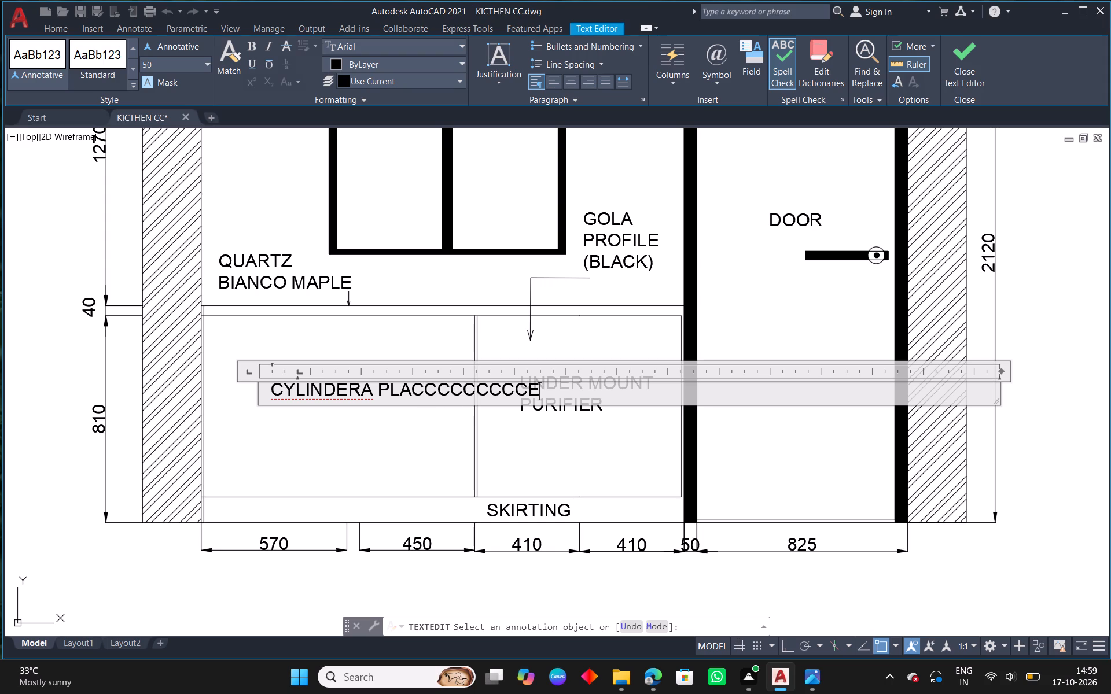
{"action": "key", "text": "BackSpace"}
{"action": "key", "text": "BackSpace"}
{"action": "key", "text": "BackSpace"}
{"action": "key", "text": "BackSpace"}
{"action": "key", "text": "BackSpace"}
{"action": "key", "text": "BackSpace"}
{"action": "key", "text": "BackSpace"}
{"action": "key", "text": "BackSpace"}
{"action": "key", "text": "BackSpace"}
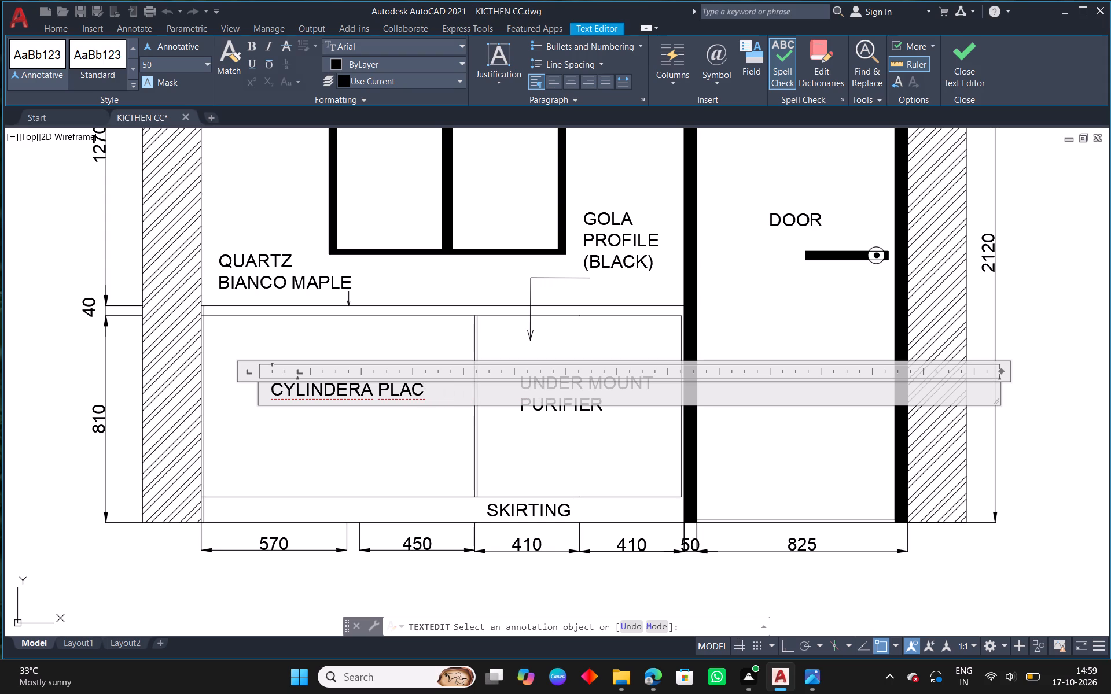
{"action": "type", "text": "EMENT"}
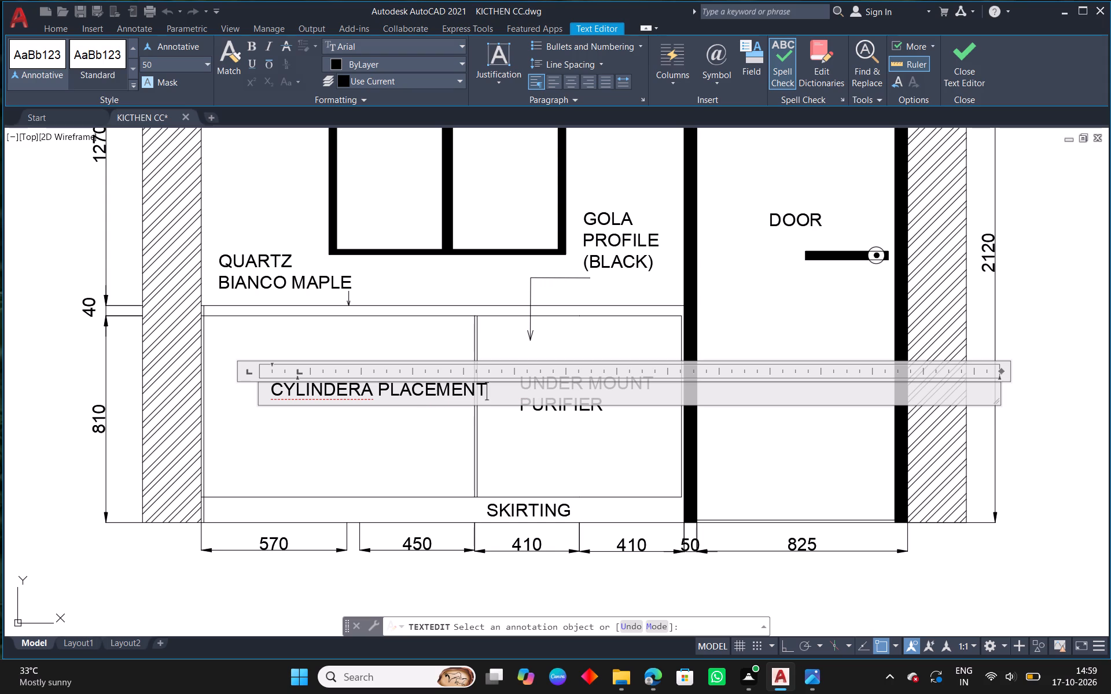
{"action": "left_click", "coordinate": [380, 393]}
{"action": "key", "text": "Return"}
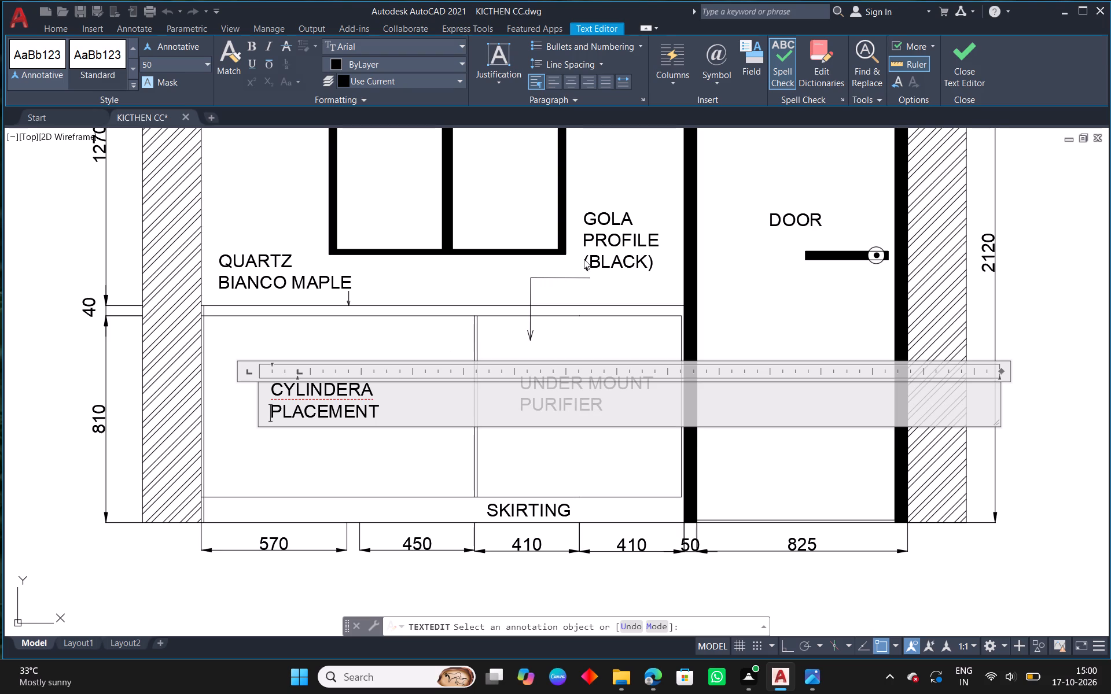
{"action": "left_click", "coordinate": [413, 315]}
{"action": "right_click", "coordinate": [402, 333]}
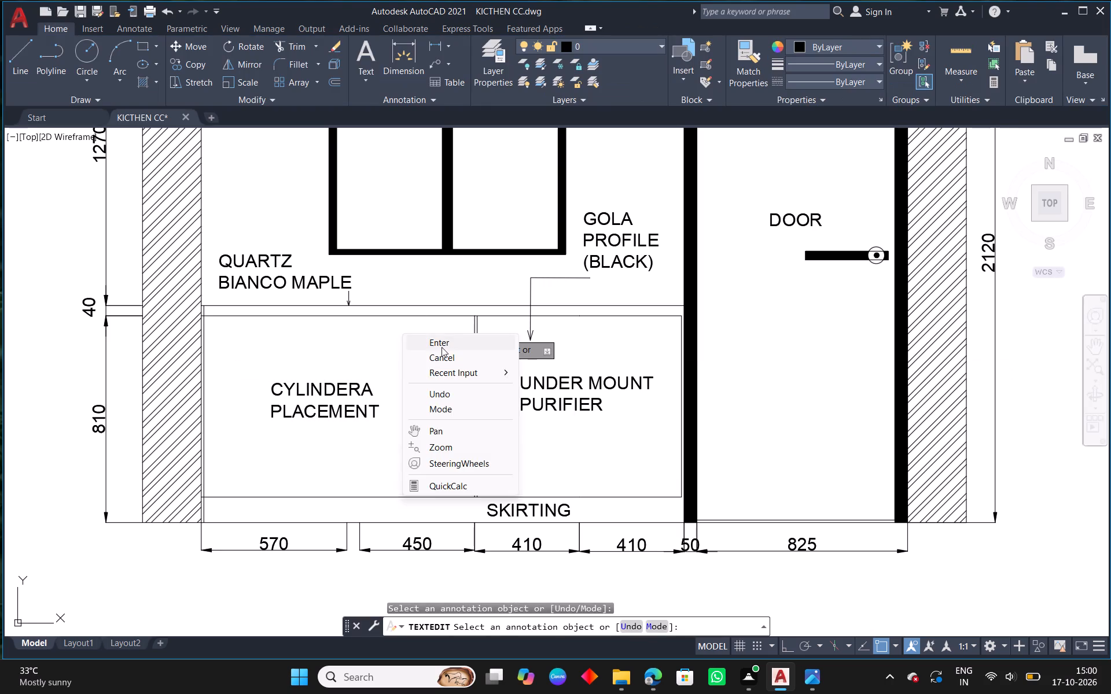
{"action": "left_click", "coordinate": [443, 347]}
Correct CYLINDERA to CYLINDER in the wider base unit's label.
{"action": "scroll", "coordinate": [392, 412], "scroll_direction": "down", "scroll_amount": 2}
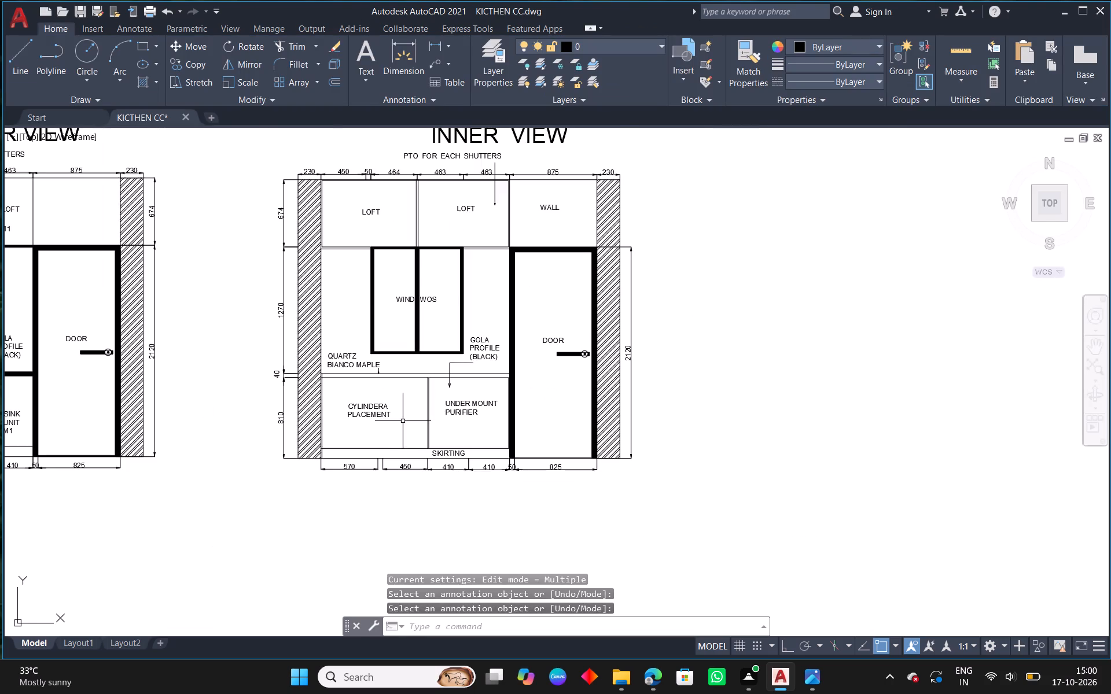
{"action": "scroll", "coordinate": [457, 444], "scroll_direction": "down", "scroll_amount": 2}
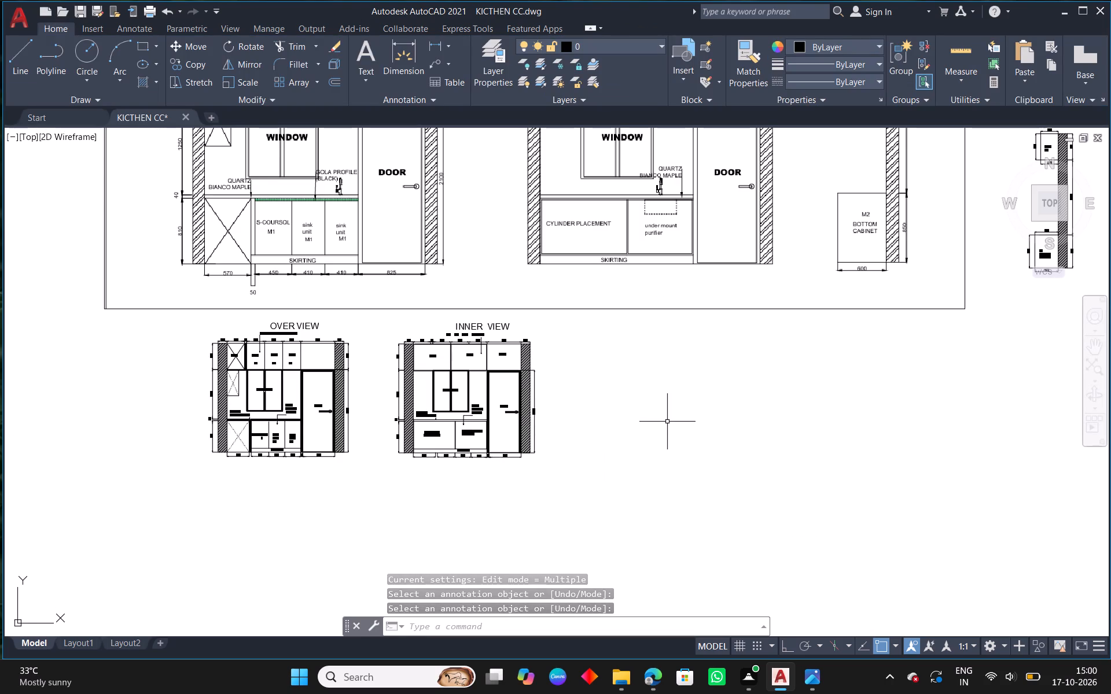
{"action": "scroll", "coordinate": [441, 448], "scroll_direction": "up", "scroll_amount": 2}
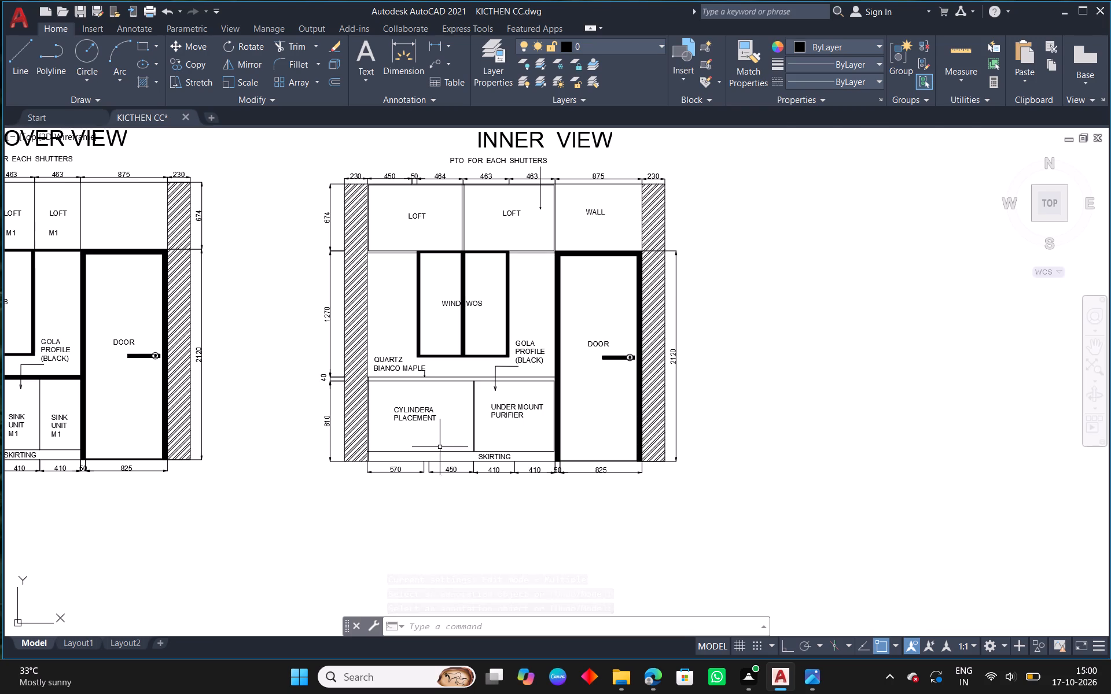
{"action": "scroll", "coordinate": [411, 426], "scroll_direction": "up", "scroll_amount": 3}
{"action": "type", "text": "ED"}
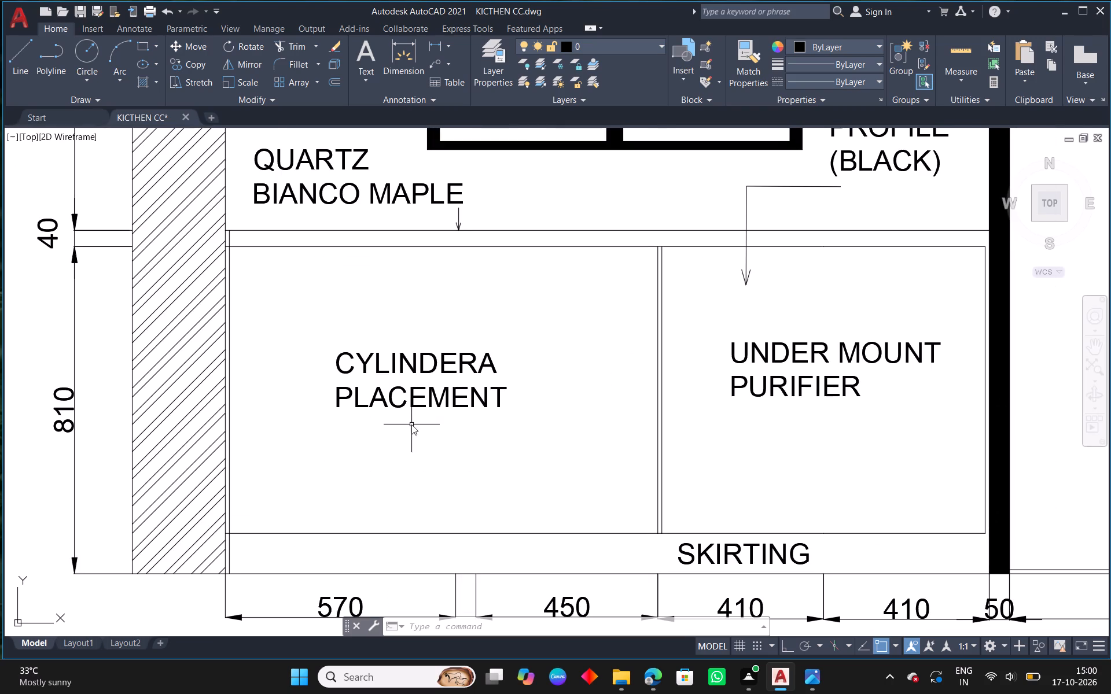
{"action": "key", "text": "space"}
{"action": "left_click", "coordinate": [484, 370]}
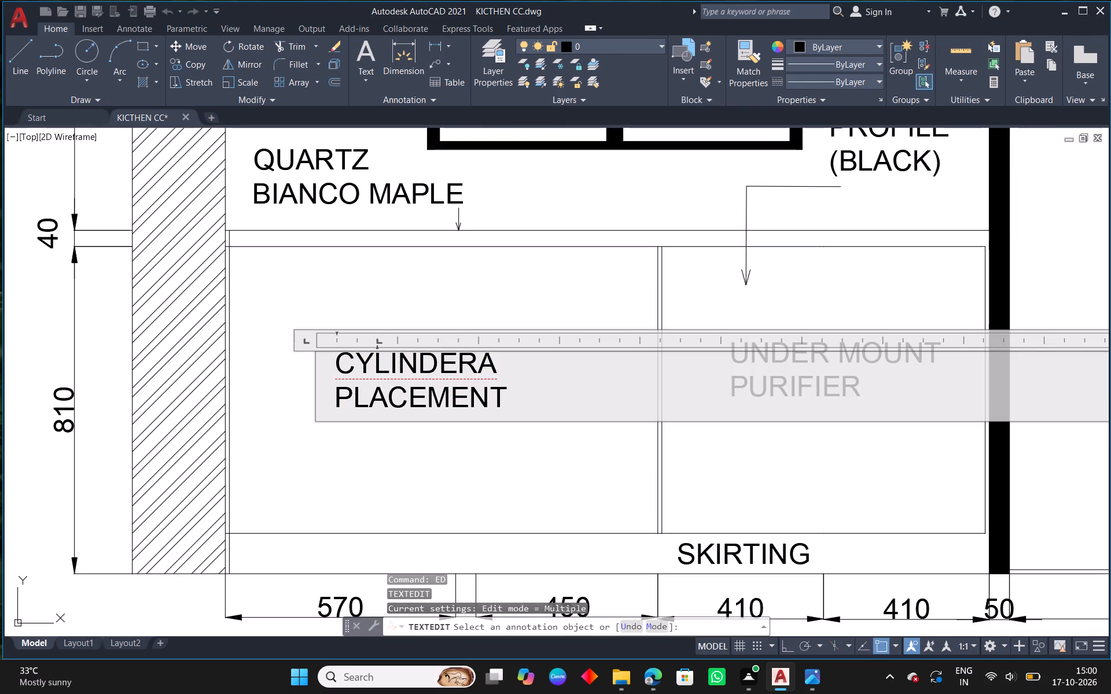
{"action": "left_click_drag", "start_coordinate": [501, 363], "coordinate": [477, 361]}
{"action": "key", "text": "BackSpace"}
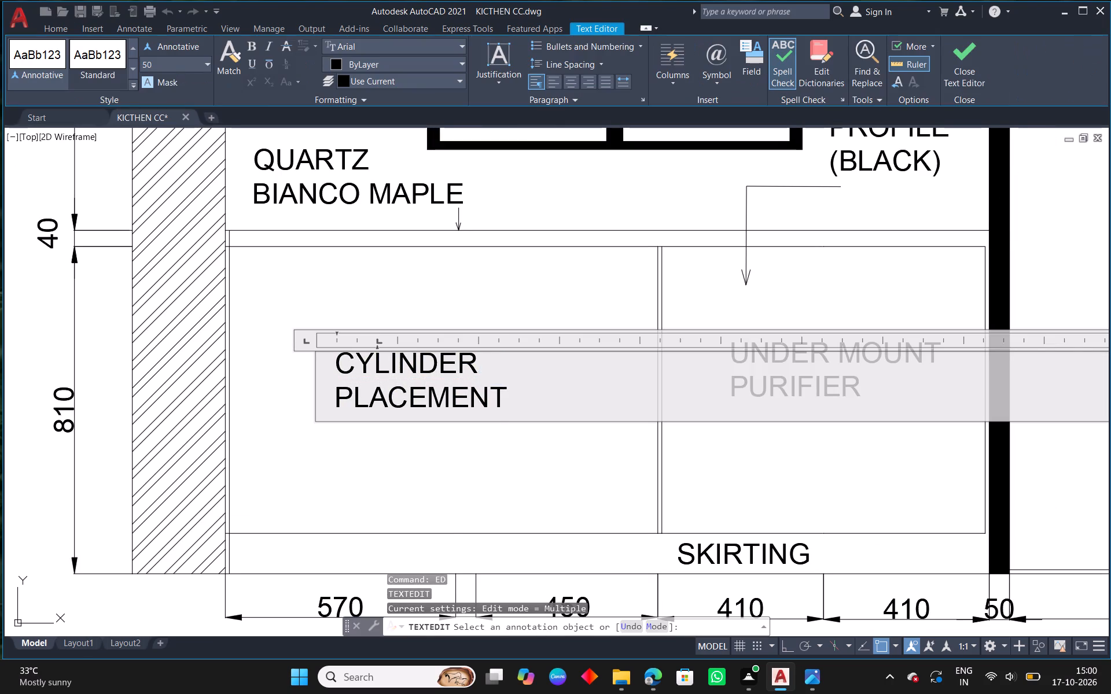
{"action": "left_click", "coordinate": [393, 490]}
{"action": "right_click", "coordinate": [402, 494]}
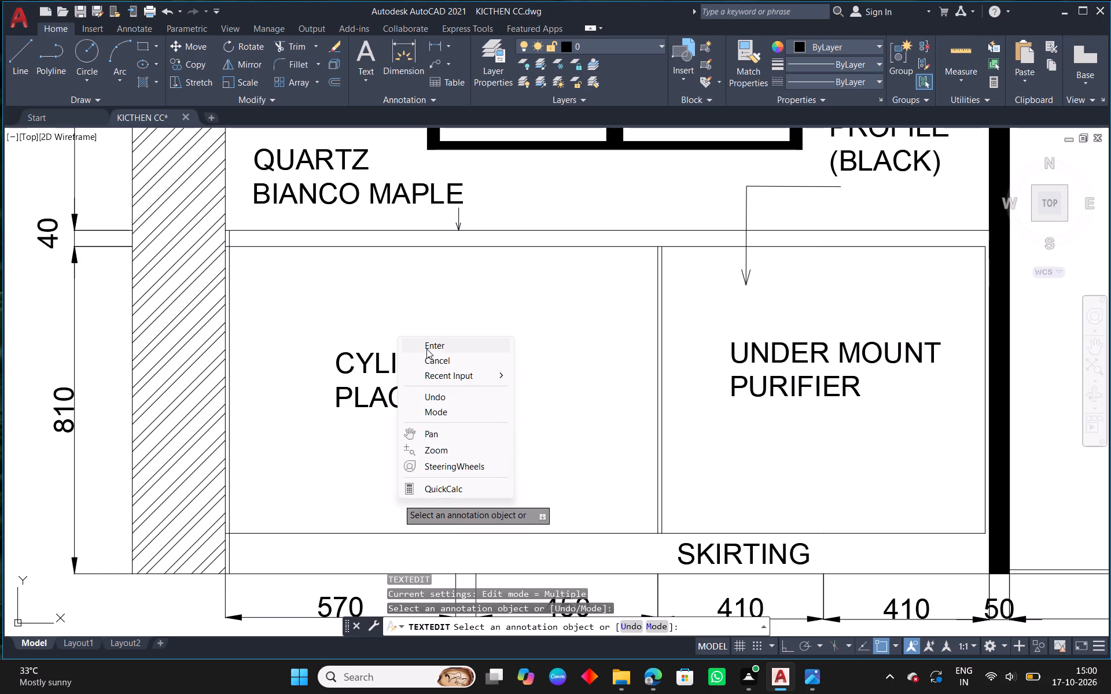
{"action": "left_click", "coordinate": [429, 346]}
Fillet the inset line beside the hatched wall at radius 0 with the countertop's lower line and the skirting's top line.
{"action": "scroll", "coordinate": [448, 367], "scroll_direction": "down", "scroll_amount": 1}
{"action": "scroll", "coordinate": [270, 275], "scroll_direction": "up", "scroll_amount": 3}
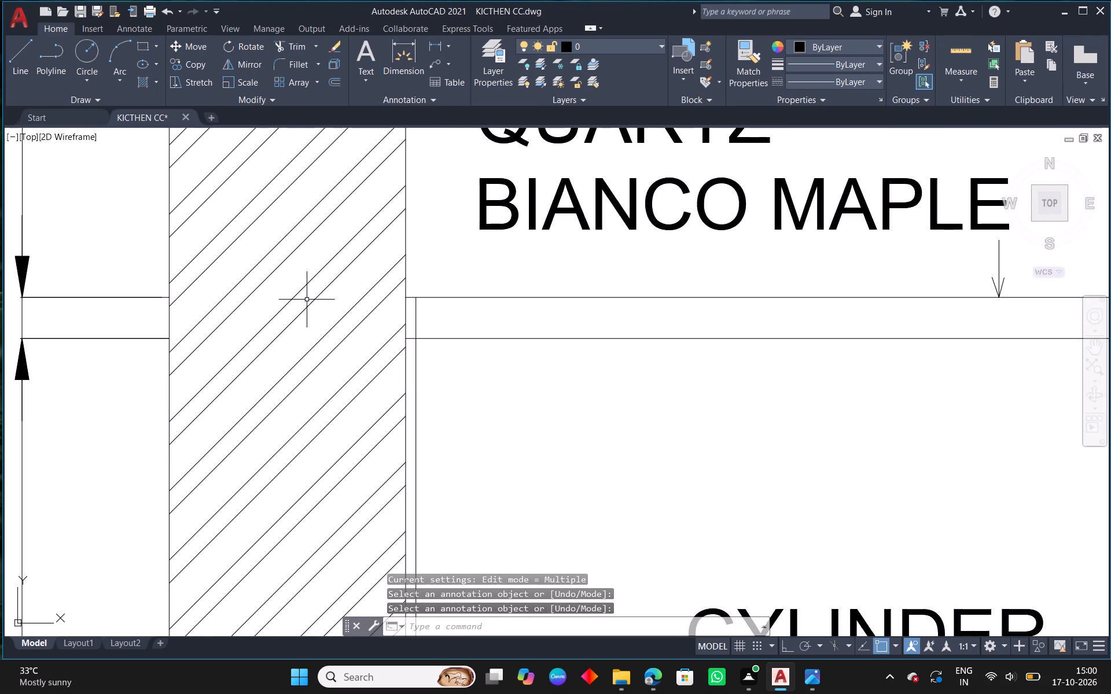
{"action": "left_click", "coordinate": [306, 63]}
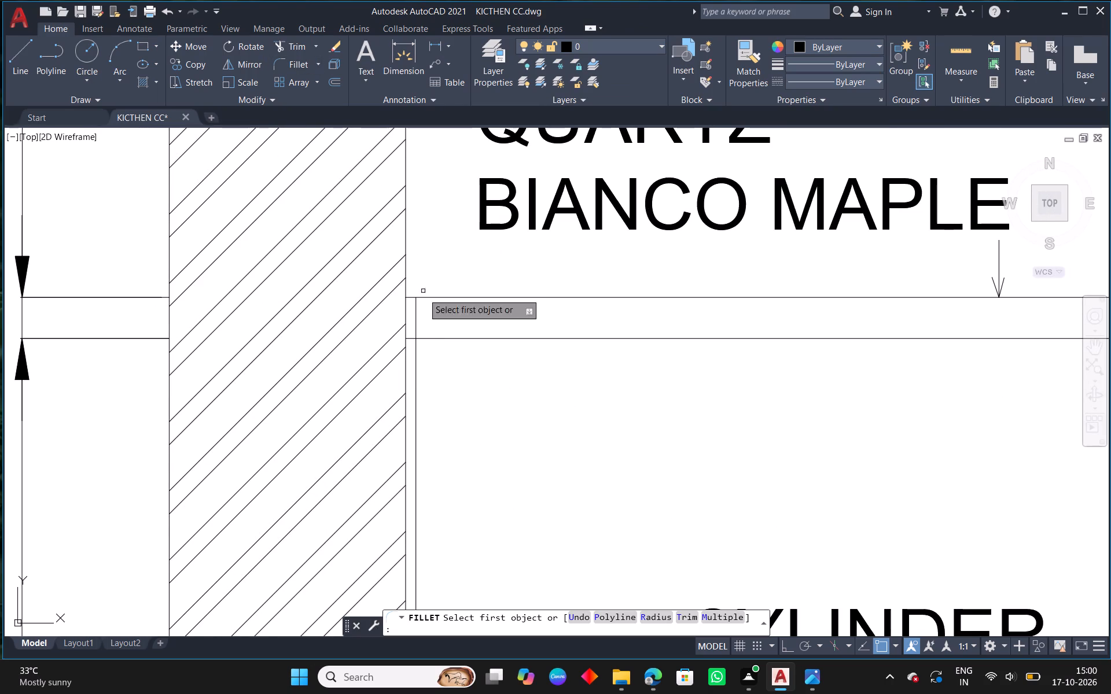
{"action": "left_click", "coordinate": [428, 339]}
{"action": "left_click", "coordinate": [417, 344]}
{"action": "scroll", "coordinate": [466, 342], "scroll_direction": "down", "scroll_amount": 3}
{"action": "middle_click_drag", "start_coordinate": [661, 391], "coordinate": [552, 326]}
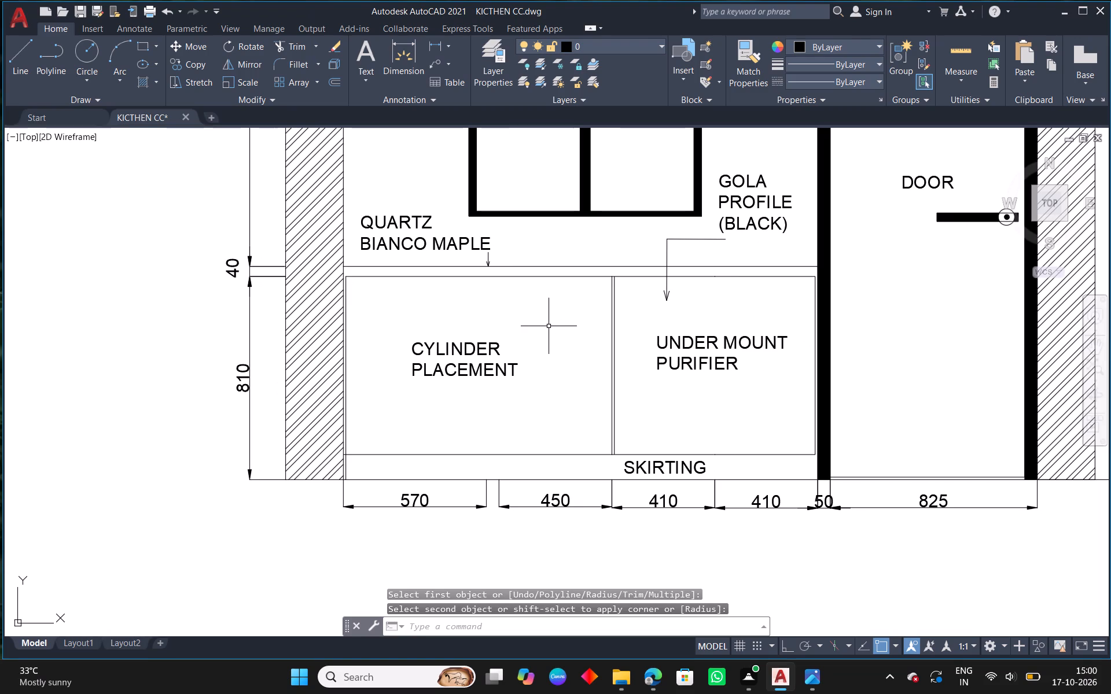
{"action": "scroll", "coordinate": [344, 468], "scroll_direction": "up", "scroll_amount": 3}
{"action": "right_click", "coordinate": [400, 366]}
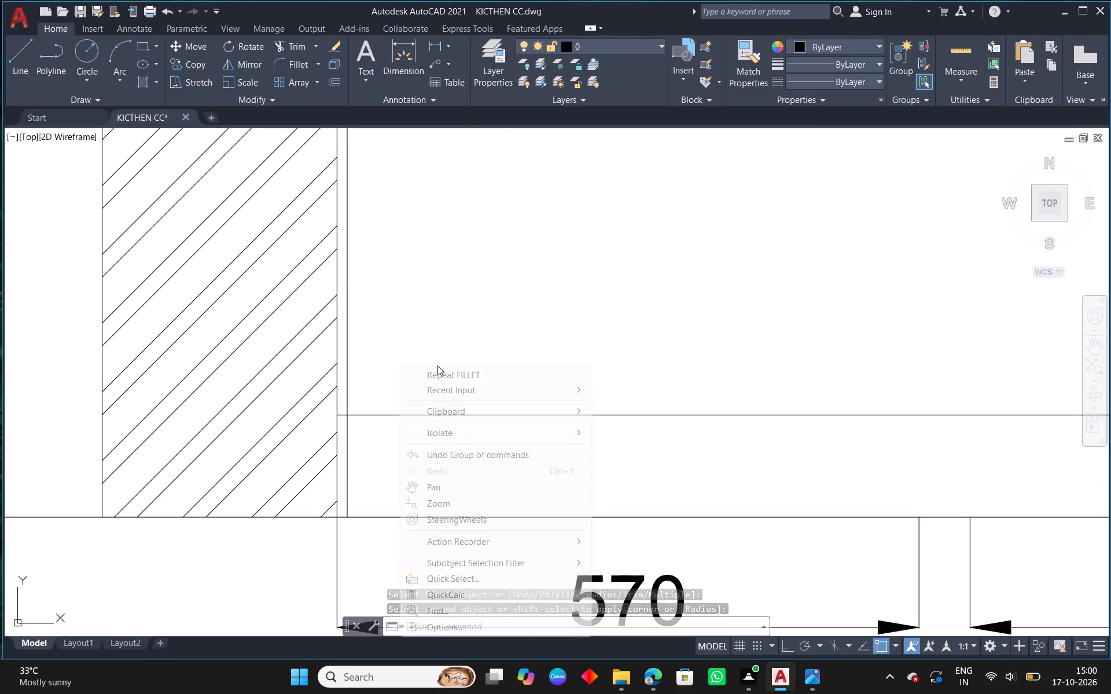
{"action": "left_click", "coordinate": [451, 374]}
{"action": "left_click", "coordinate": [352, 414]}
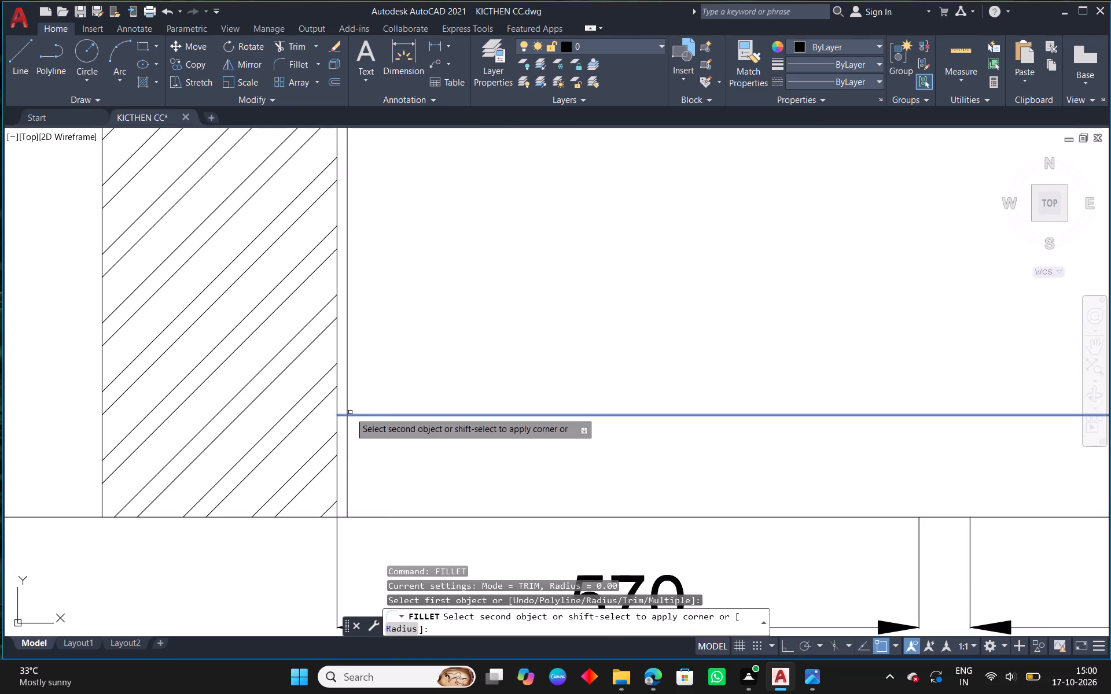
{"action": "left_click", "coordinate": [349, 407]}
{"action": "scroll", "coordinate": [393, 418], "scroll_direction": "down", "scroll_amount": 3}
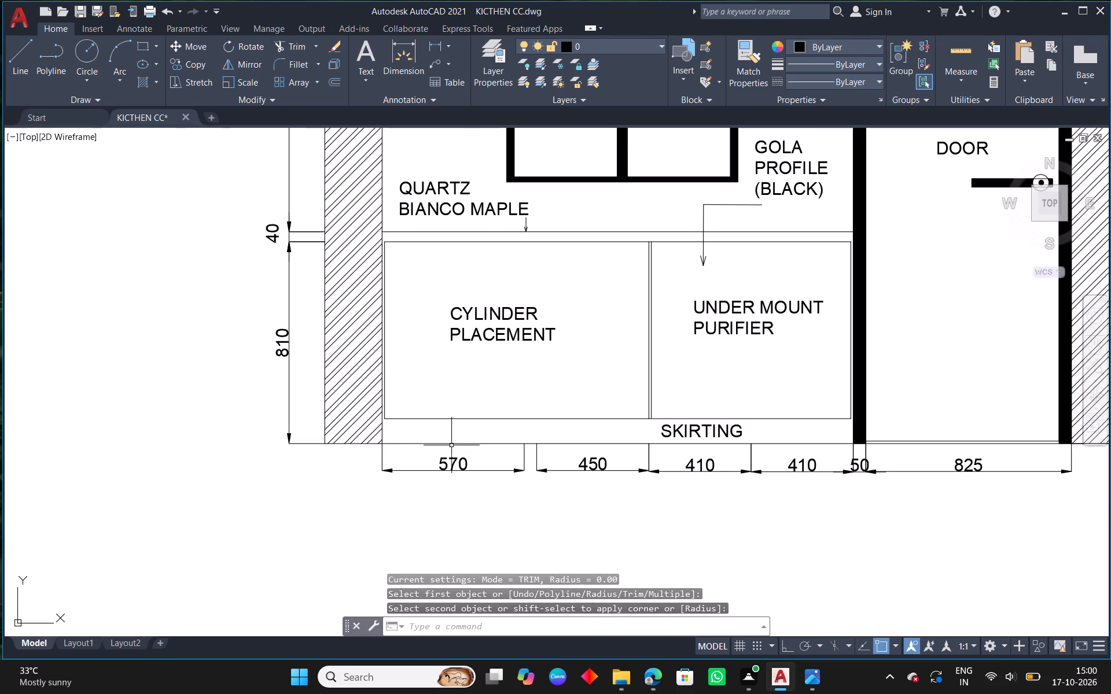
Extend the skirting's top line back to the face of the hatched wall in the INNER VIEW.
{"action": "scroll", "coordinate": [389, 437], "scroll_direction": "up", "scroll_amount": 1}
{"action": "type", "text": "EX"}
{"action": "key", "text": "space"}
{"action": "left_click_drag", "start_coordinate": [393, 438], "coordinate": [396, 402]}
{"action": "right_click", "coordinate": [399, 402]}
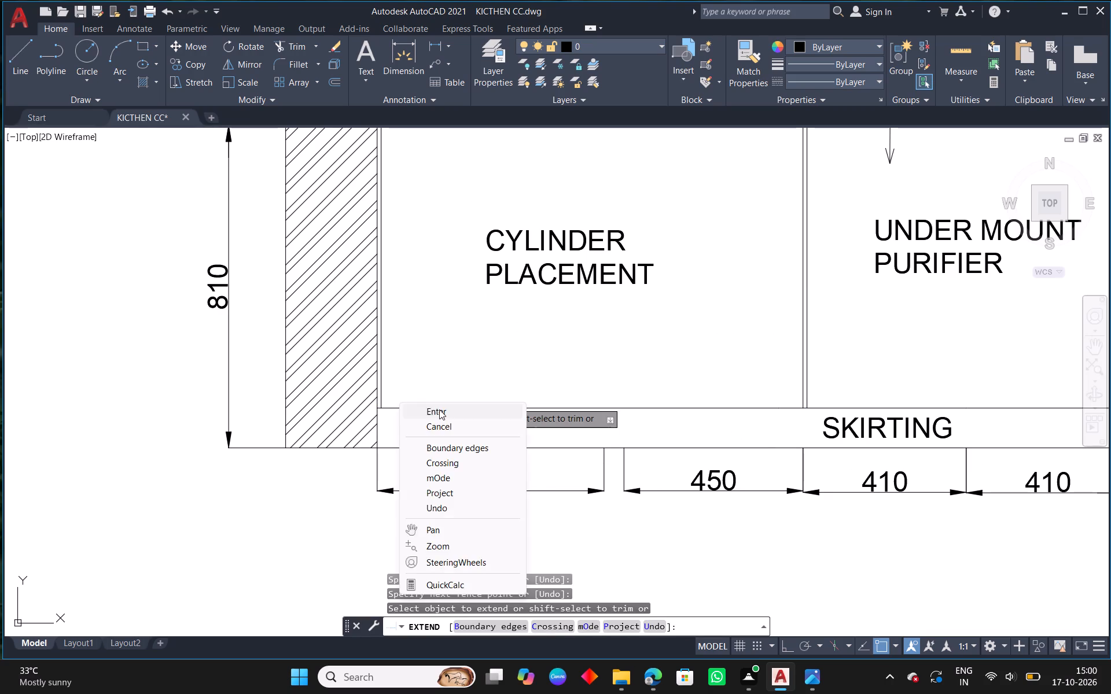
{"action": "left_click", "coordinate": [439, 409]}
Offset all three segments of the INNER VIEW skirting's top line downward by 10.
{"action": "scroll", "coordinate": [436, 415], "scroll_direction": "down", "scroll_amount": 2}
{"action": "middle_click_drag", "start_coordinate": [610, 366], "coordinate": [535, 376]}
{"action": "scroll", "coordinate": [520, 384], "scroll_direction": "down", "scroll_amount": 4}
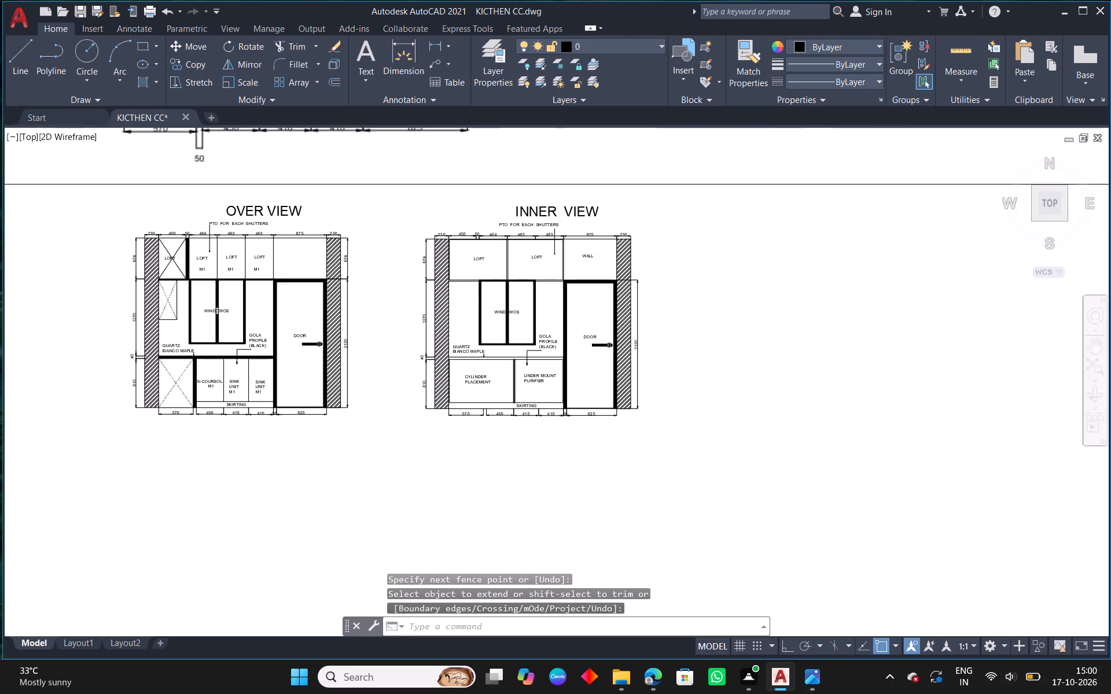
{"action": "scroll", "coordinate": [515, 395], "scroll_direction": "down", "scroll_amount": 1}
{"action": "scroll", "coordinate": [614, 285], "scroll_direction": "up", "scroll_amount": 3}
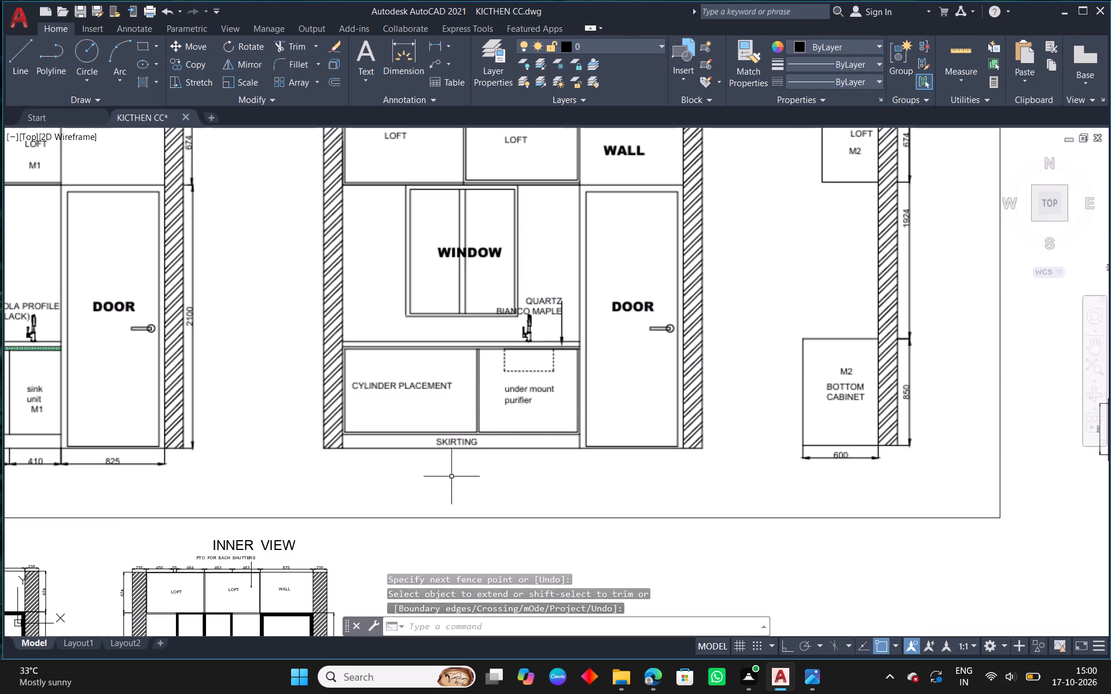
{"action": "middle_click_drag", "start_coordinate": [443, 468], "coordinate": [673, 214]}
{"action": "scroll", "coordinate": [297, 499], "scroll_direction": "up", "scroll_amount": 3}
{"action": "middle_click_drag", "start_coordinate": [737, 426], "coordinate": [662, 414]}
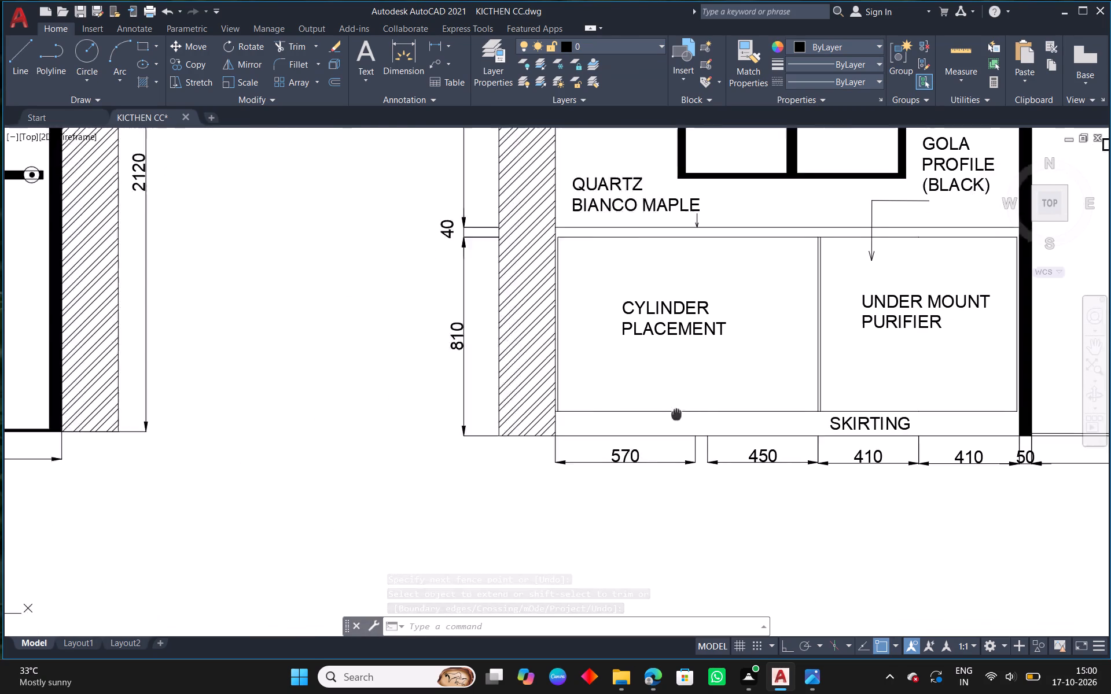
{"action": "middle_click_drag", "start_coordinate": [662, 414], "coordinate": [583, 412]}
{"action": "type", "text": "O"}
{"action": "key", "text": "space"}
{"action": "key", "text": "space"}
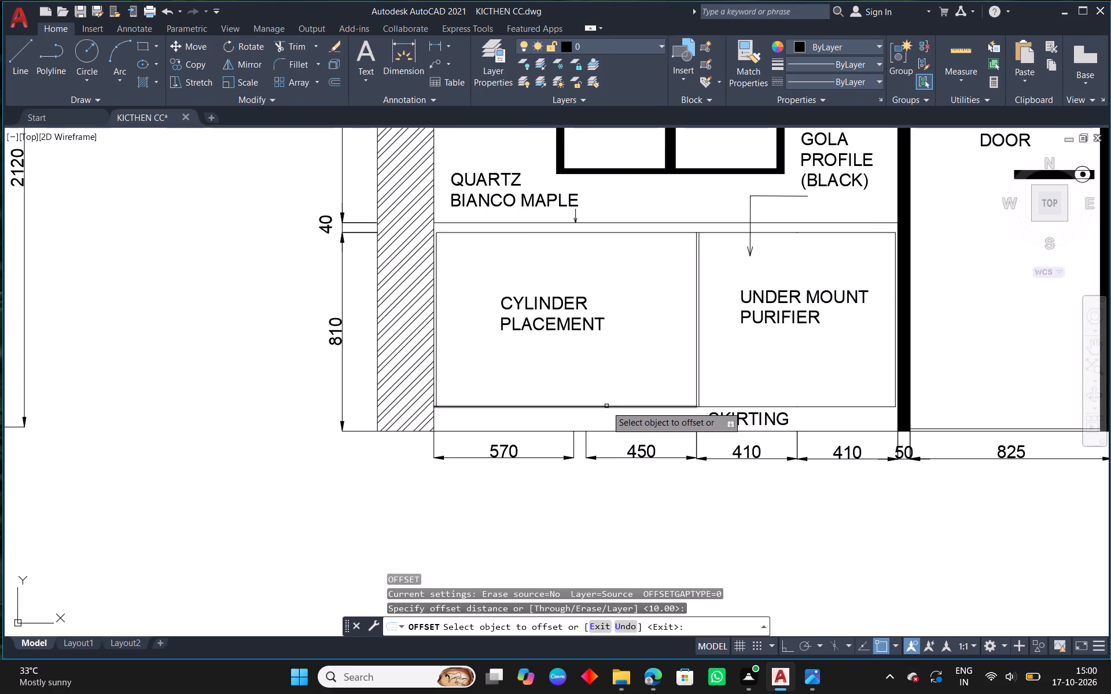
{"action": "left_click", "coordinate": [606, 406]}
{"action": "left_click", "coordinate": [599, 423]}
{"action": "scroll", "coordinate": [758, 417], "scroll_direction": "up", "scroll_amount": 2}
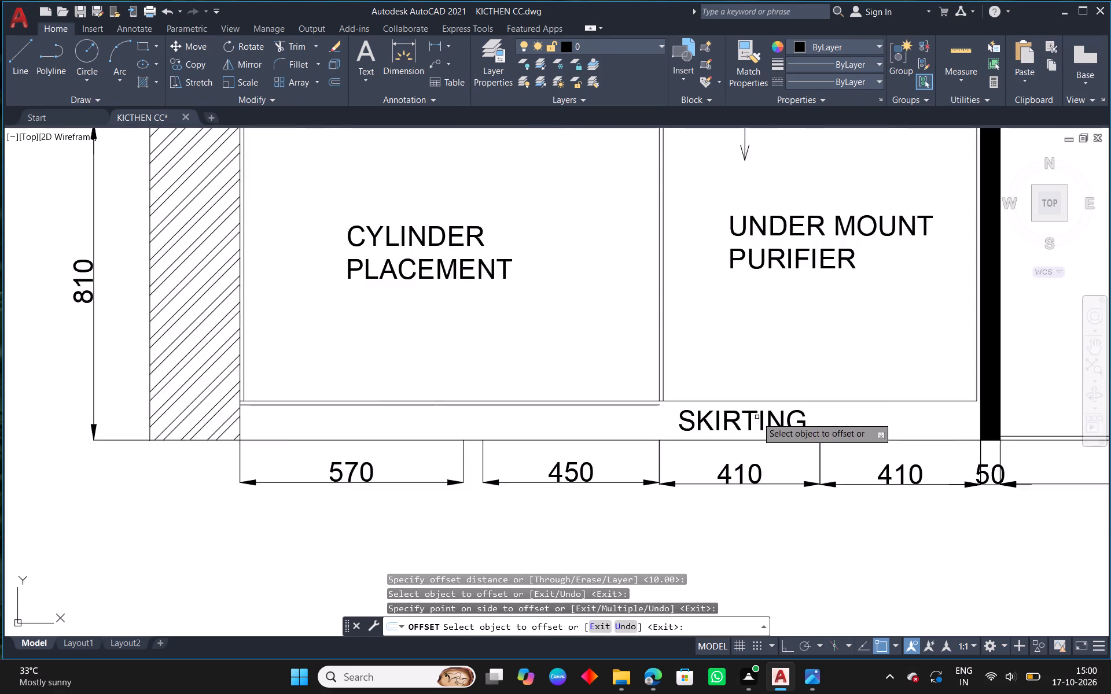
{"action": "left_click", "coordinate": [629, 393]}
{"action": "left_click", "coordinate": [626, 404]}
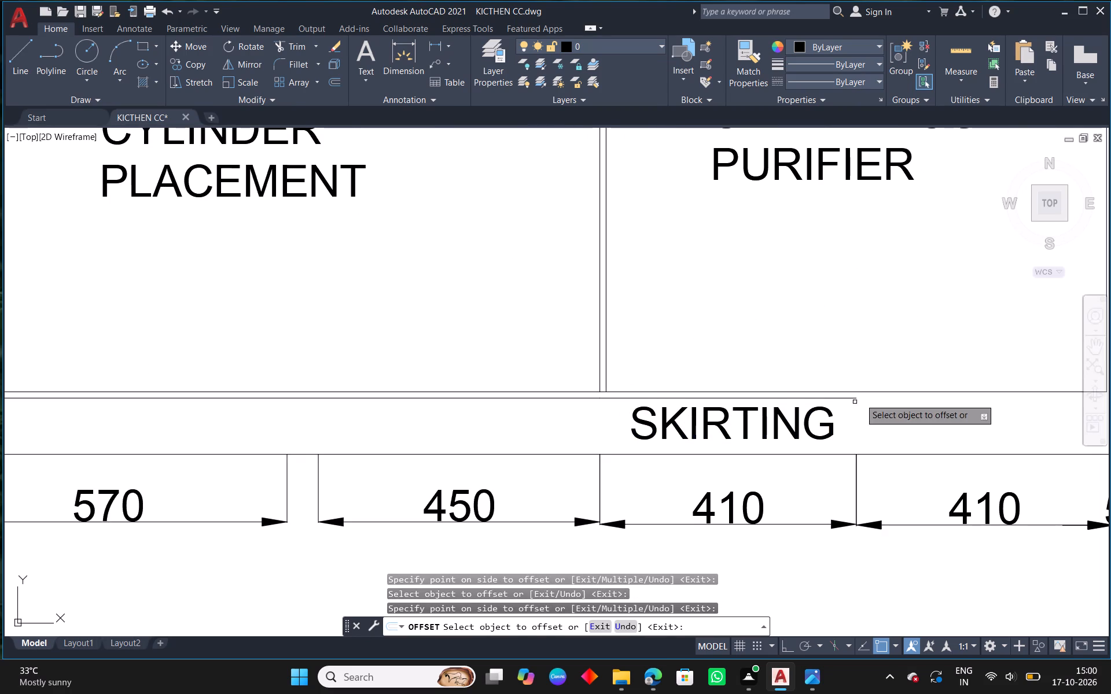
{"action": "left_click", "coordinate": [877, 392]}
{"action": "left_click", "coordinate": [877, 409]}
{"action": "right_click", "coordinate": [877, 409]}
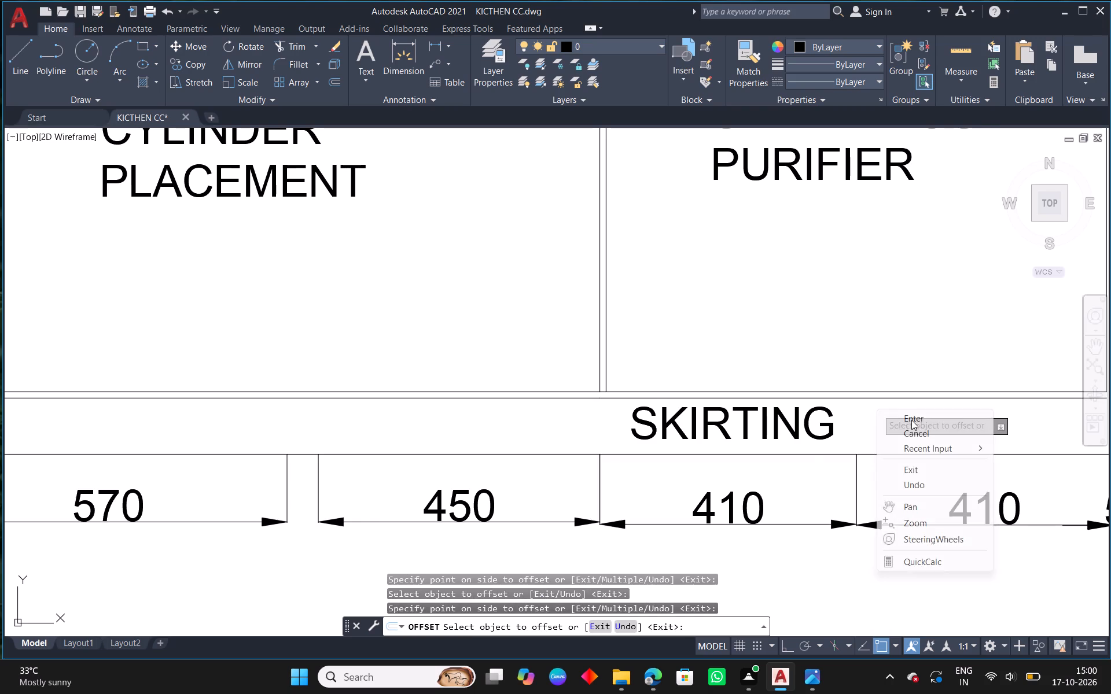
{"action": "left_click", "coordinate": [911, 420]}
Join the segments of the newly offset skirting line into one continuous line.
{"action": "middle_click_drag", "start_coordinate": [911, 420], "coordinate": [644, 404]}
{"action": "right_click", "coordinate": [619, 351]}
{"action": "left_click", "coordinate": [693, 381]}
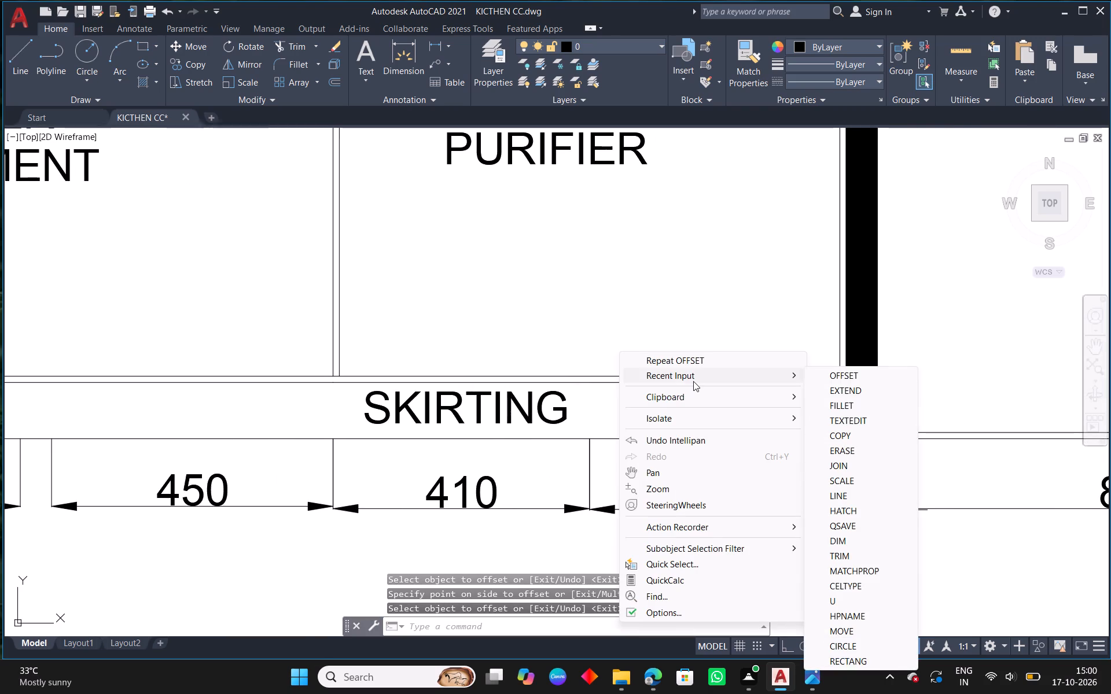
{"action": "left_click", "coordinate": [841, 469]}
{"action": "scroll", "coordinate": [585, 394], "scroll_direction": "up", "scroll_amount": 1}
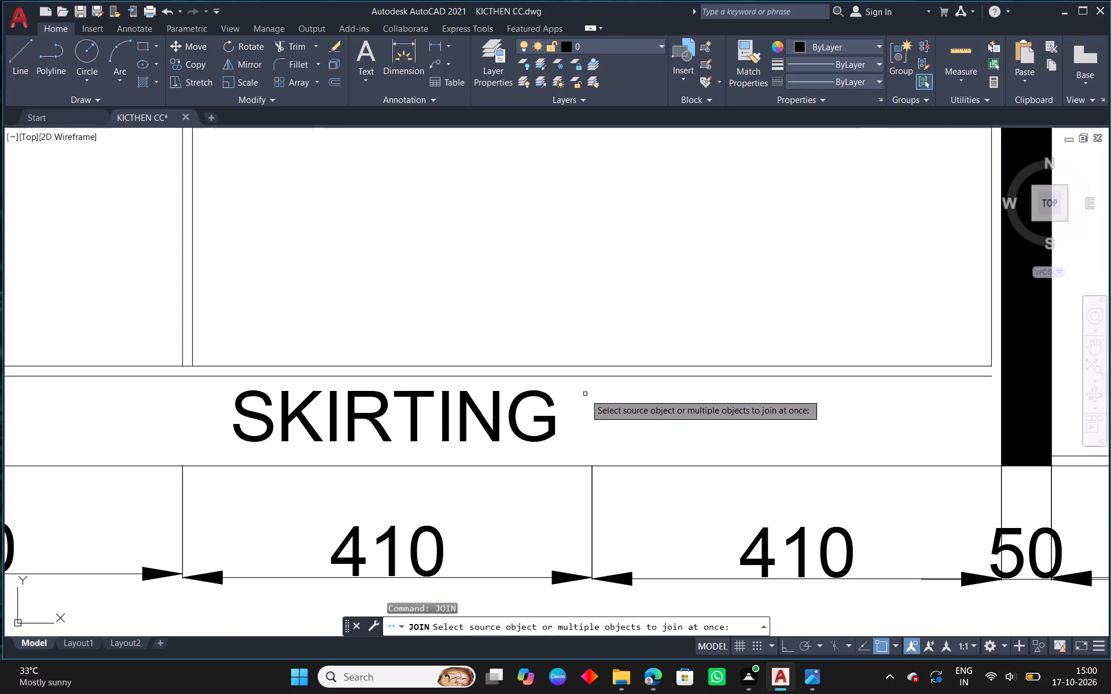
{"action": "left_click", "coordinate": [612, 394]}
{"action": "left_click", "coordinate": [554, 368]}
{"action": "right_click", "coordinate": [556, 368]}
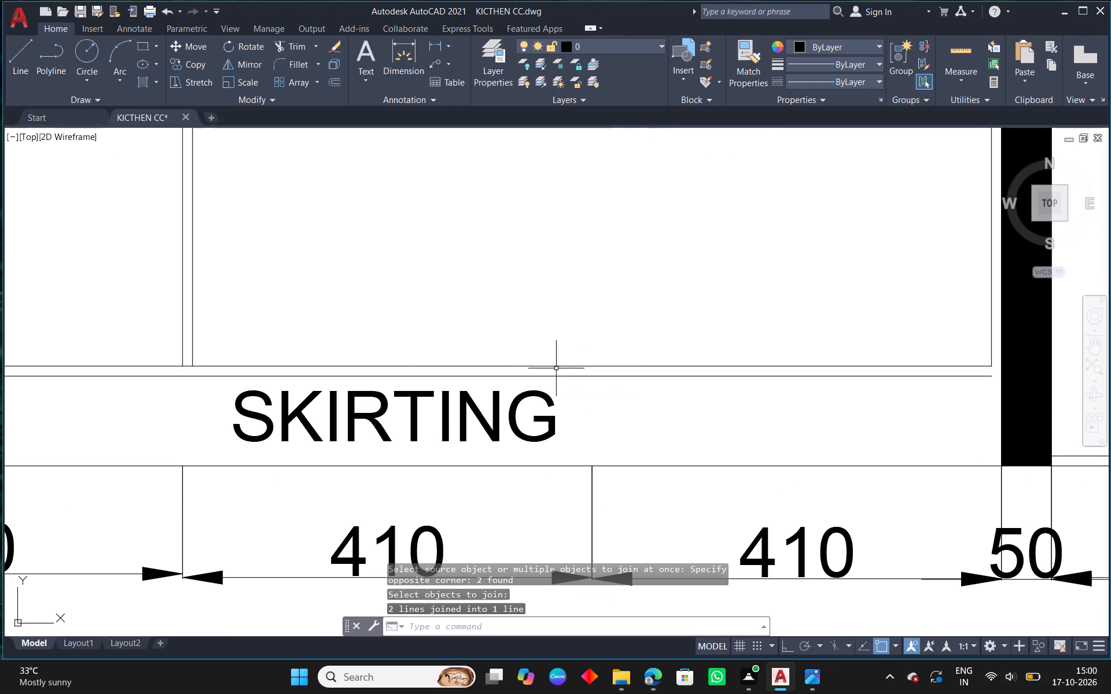
{"action": "middle_click_drag", "start_coordinate": [348, 371], "coordinate": [684, 342]}
{"action": "right_click", "coordinate": [443, 365]}
{"action": "left_click", "coordinate": [483, 371]}
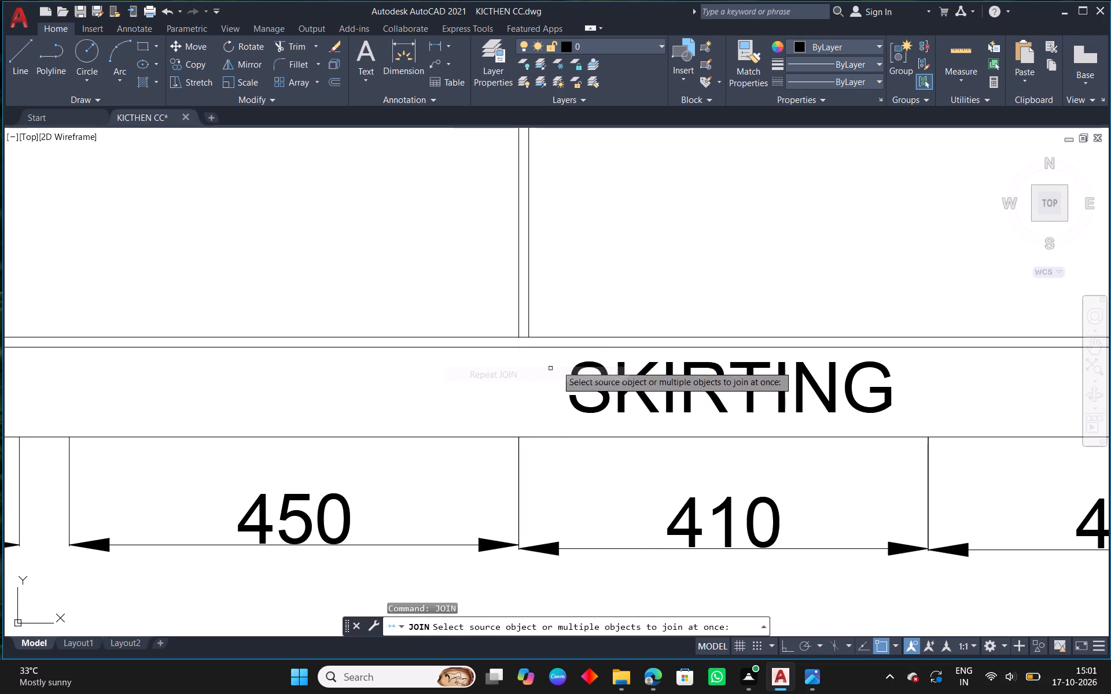
{"action": "left_click_drag", "start_coordinate": [564, 360], "coordinate": [557, 359]}
{"action": "left_click", "coordinate": [487, 346]}
{"action": "right_click", "coordinate": [487, 346]}
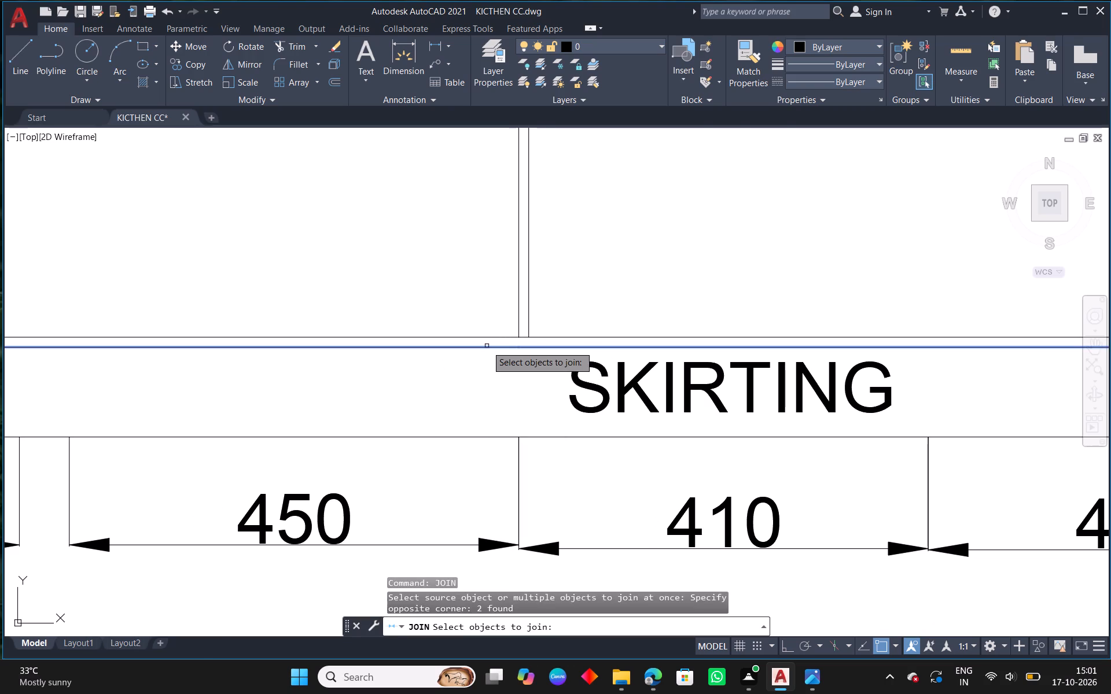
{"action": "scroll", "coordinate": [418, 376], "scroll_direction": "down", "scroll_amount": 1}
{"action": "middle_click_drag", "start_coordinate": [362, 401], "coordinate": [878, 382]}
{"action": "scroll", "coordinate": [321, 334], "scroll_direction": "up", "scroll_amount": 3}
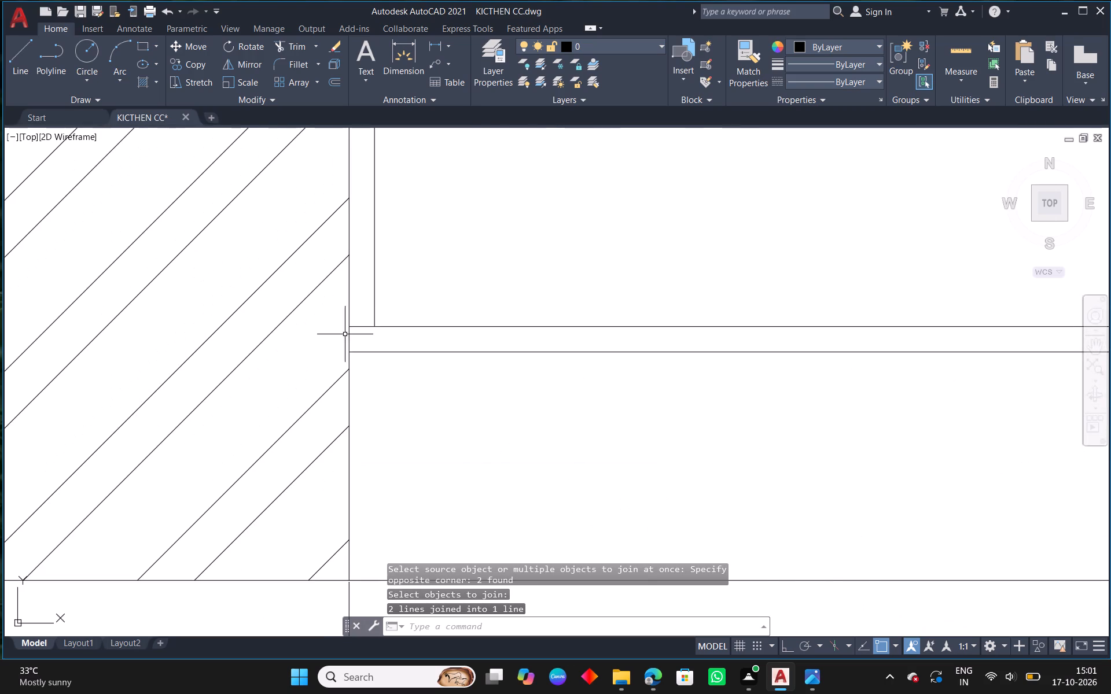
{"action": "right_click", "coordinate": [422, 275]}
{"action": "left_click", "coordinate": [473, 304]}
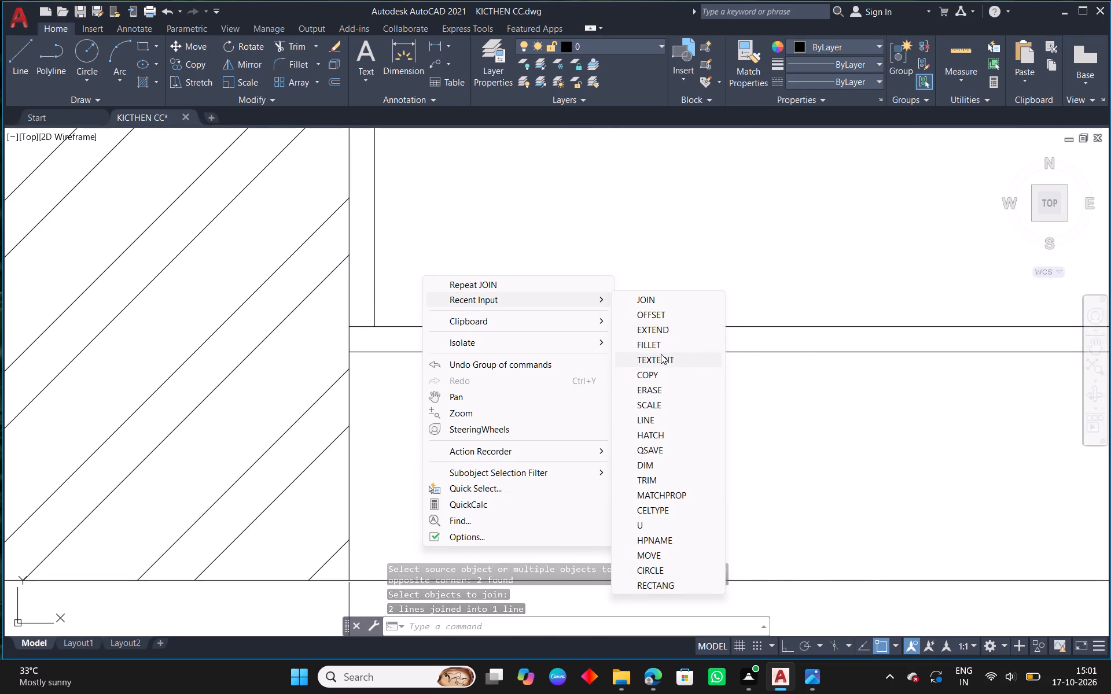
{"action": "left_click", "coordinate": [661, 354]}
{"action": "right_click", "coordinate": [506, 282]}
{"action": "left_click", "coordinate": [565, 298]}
Fillet the inset line beside the hatched wall with the base unit's bottom line at radius 0.
{"action": "right_click", "coordinate": [564, 297]}
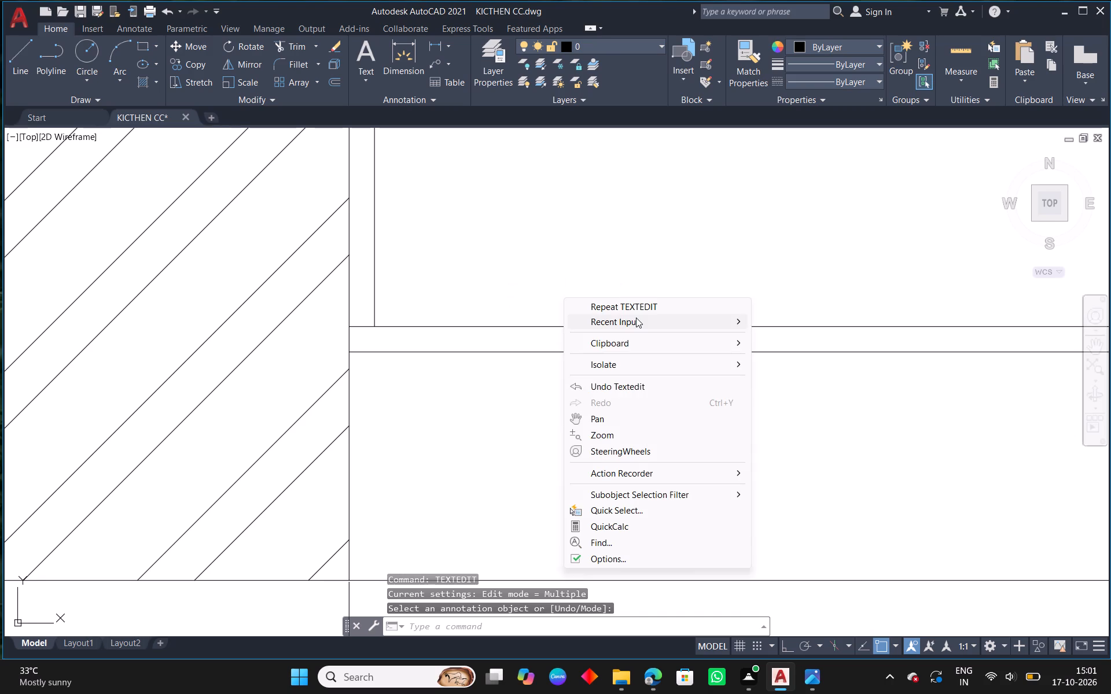
{"action": "left_click", "coordinate": [636, 318]}
{"action": "left_click", "coordinate": [788, 379]}
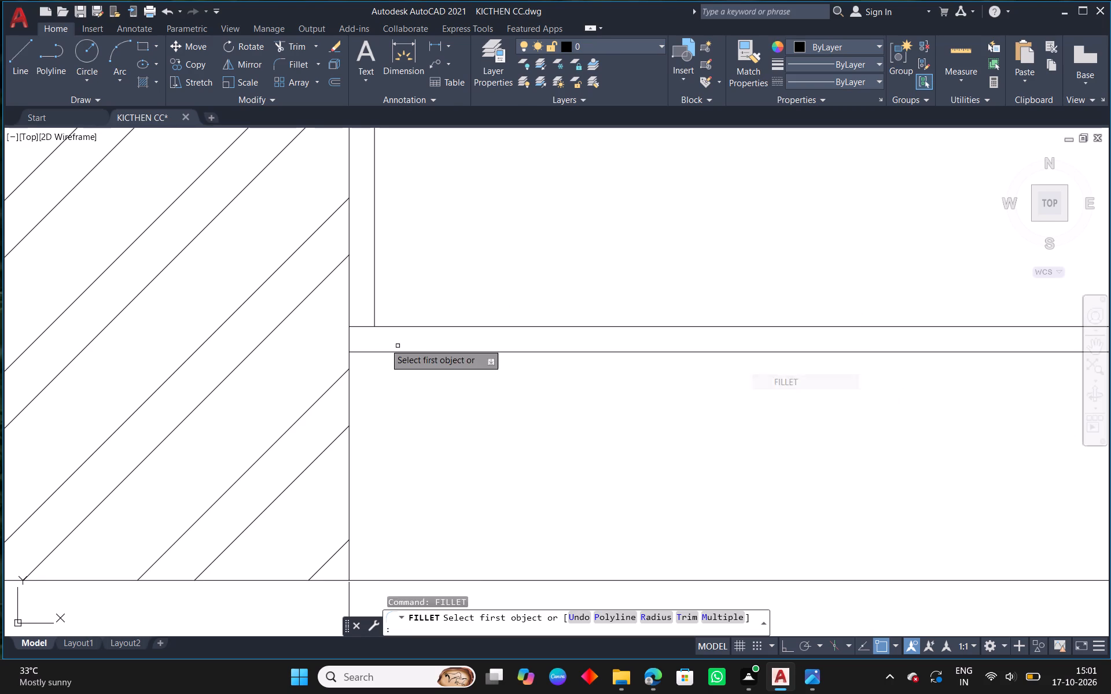
{"action": "left_click", "coordinate": [375, 312]}
{"action": "left_click", "coordinate": [402, 327]}
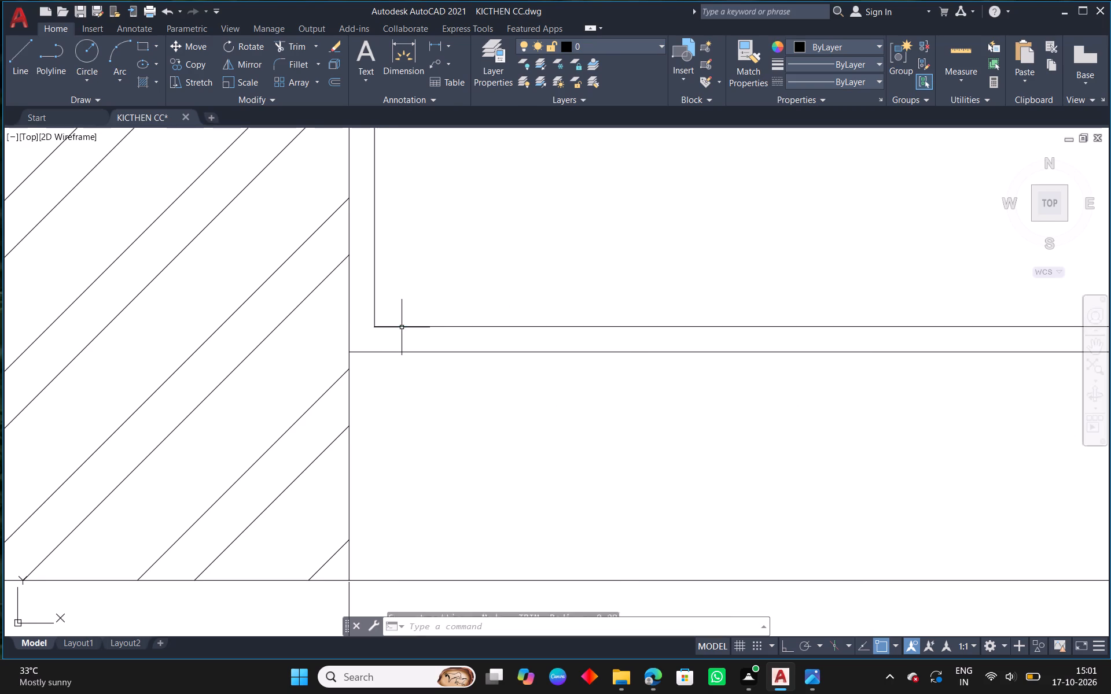
Extend the offset skirting line to the black door frame beside the UNDER MOUNT PURIFIER unit.
{"action": "scroll", "coordinate": [439, 331], "scroll_direction": "down", "scroll_amount": 4}
{"action": "middle_click_drag", "start_coordinate": [788, 365], "coordinate": [274, 369]}
{"action": "middle_click_drag", "start_coordinate": [765, 386], "coordinate": [728, 381]}
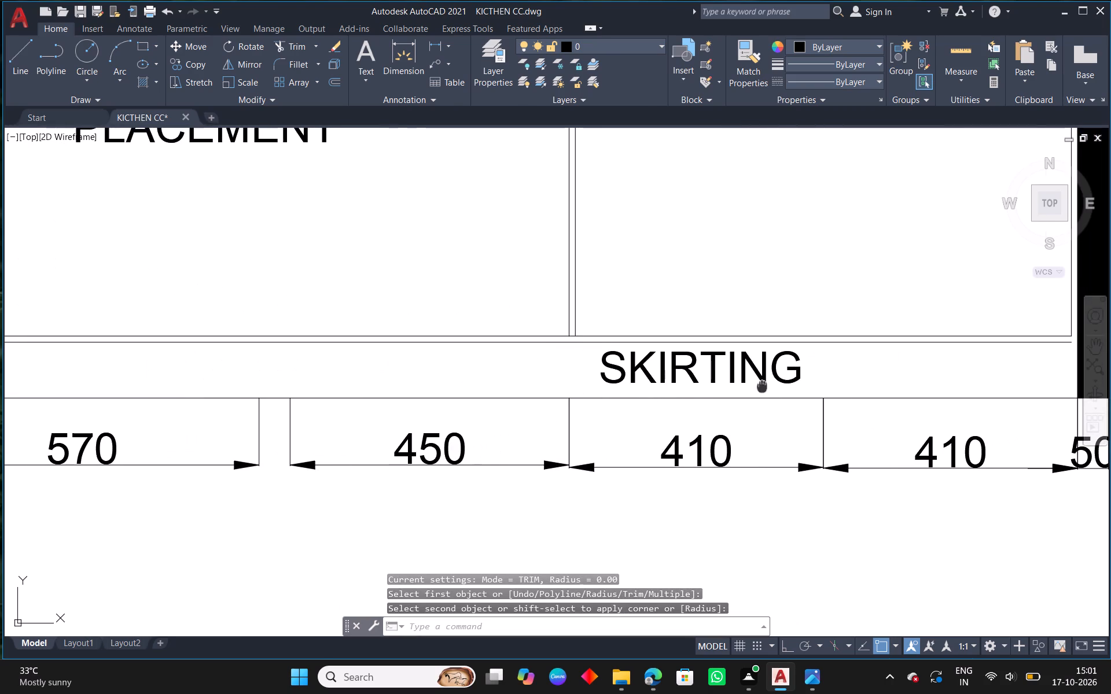
{"action": "middle_click_drag", "start_coordinate": [728, 381], "coordinate": [354, 377]}
{"action": "scroll", "coordinate": [734, 328], "scroll_direction": "up", "scroll_amount": 2}
{"action": "right_click", "coordinate": [397, 263]}
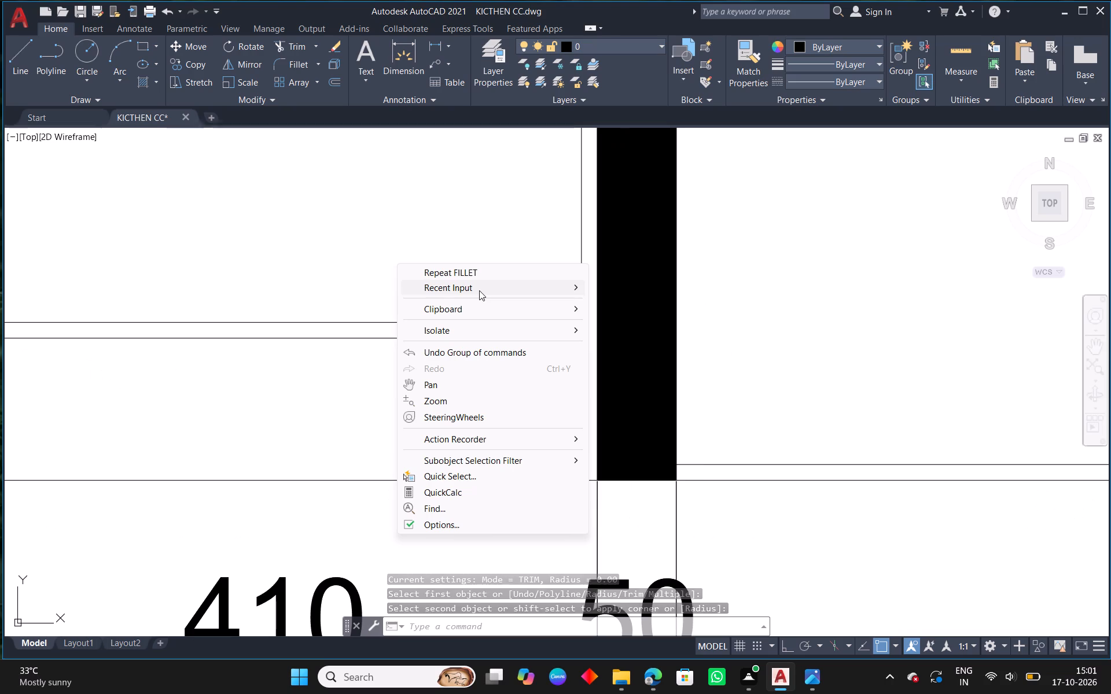
{"action": "left_click", "coordinate": [479, 290]}
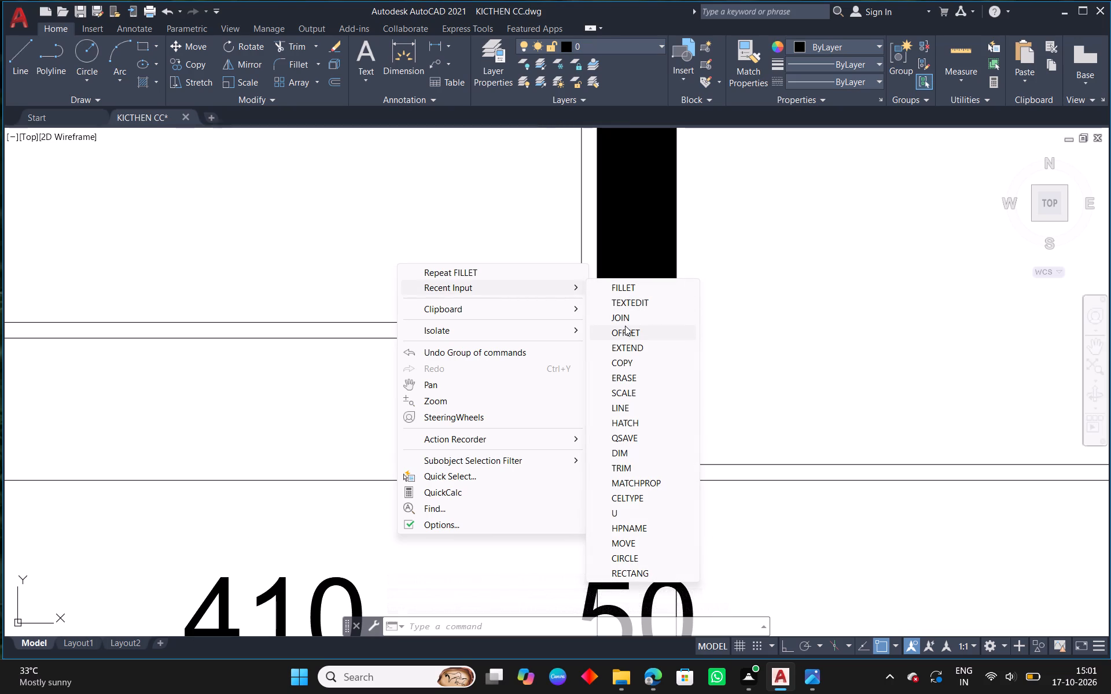
{"action": "left_click", "coordinate": [626, 347]}
{"action": "left_click", "coordinate": [564, 337]}
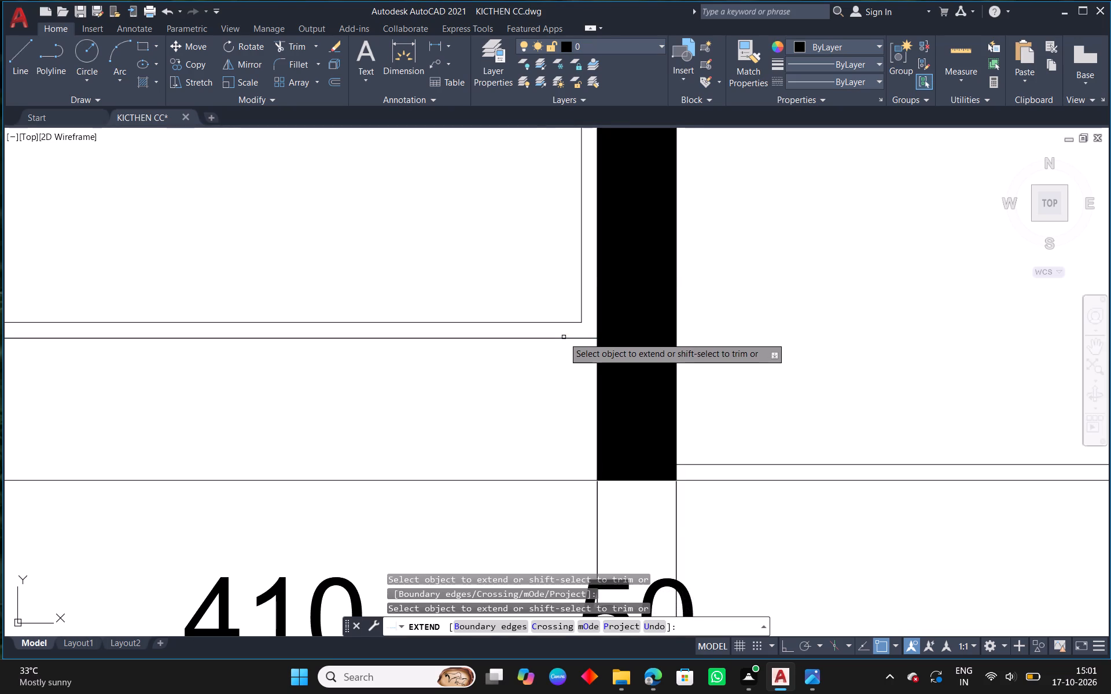
{"action": "right_click", "coordinate": [564, 337]}
{"action": "left_click", "coordinate": [608, 342]}
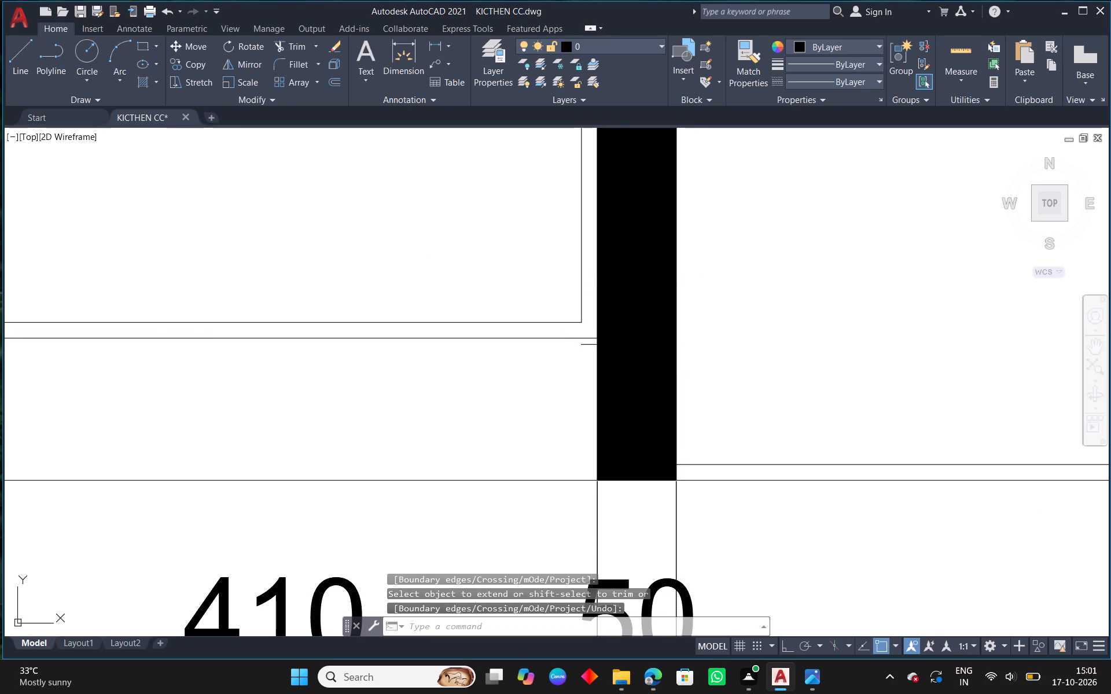
Apply a solid hatch to the INNER VIEW countertop strip and the connected narrow gap around the base units.
{"action": "scroll", "coordinate": [619, 363], "scroll_direction": "down", "scroll_amount": 4}
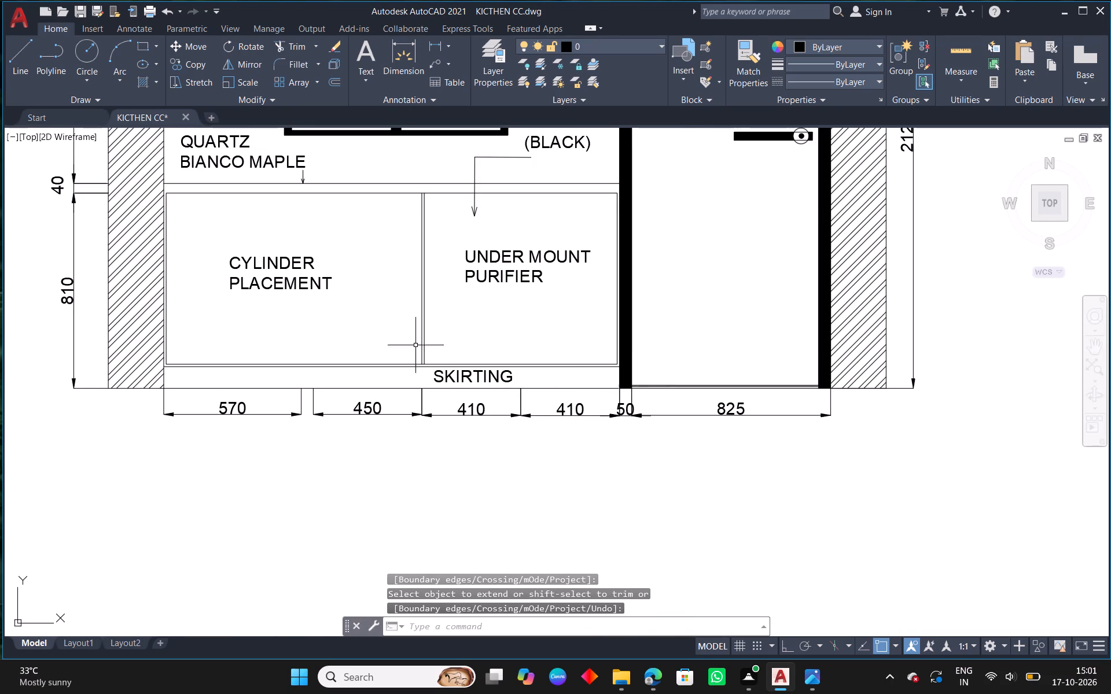
{"action": "scroll", "coordinate": [439, 331], "scroll_direction": "down", "scroll_amount": 3}
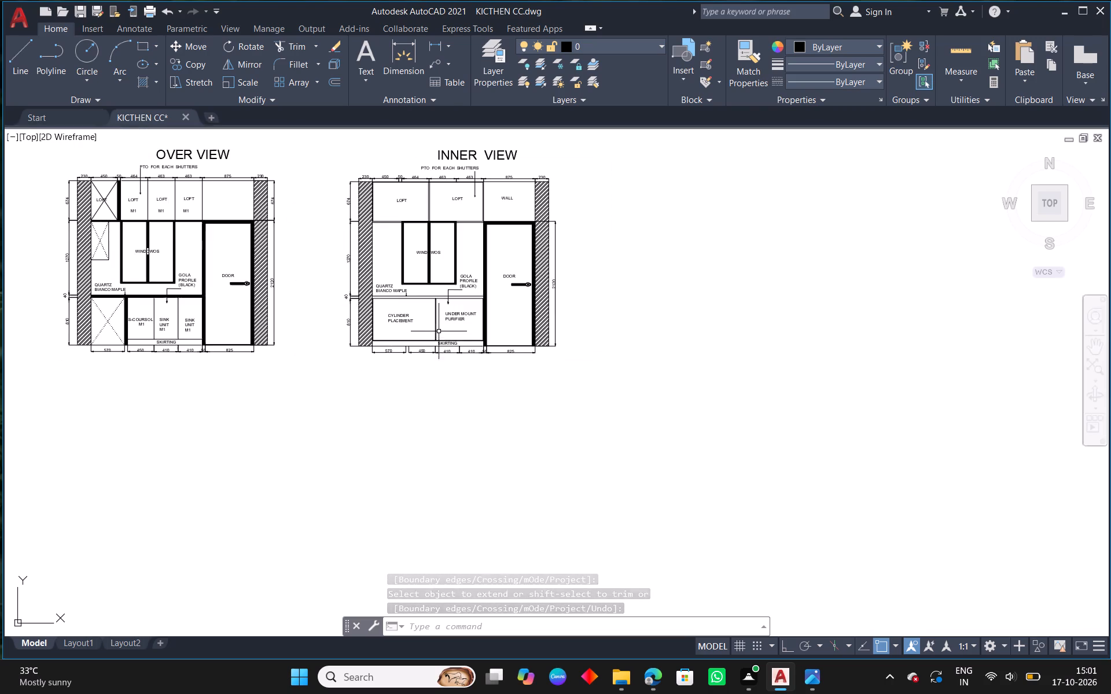
{"action": "middle_click_drag", "start_coordinate": [588, 279], "coordinate": [502, 483]}
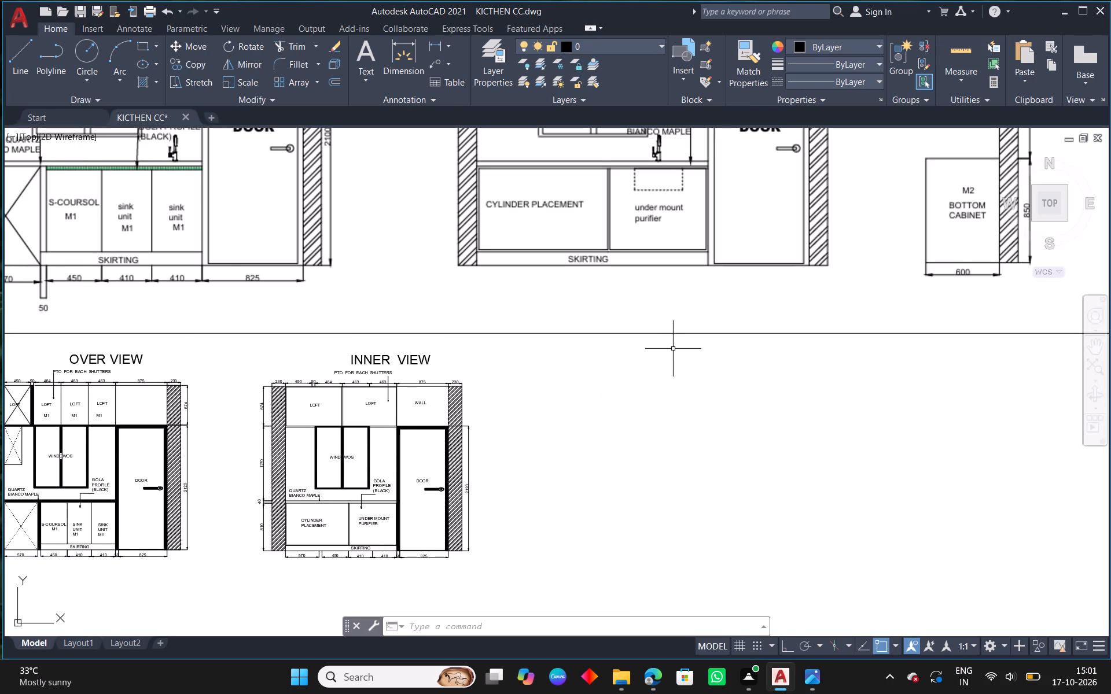
{"action": "middle_click_drag", "start_coordinate": [471, 472], "coordinate": [677, 312]}
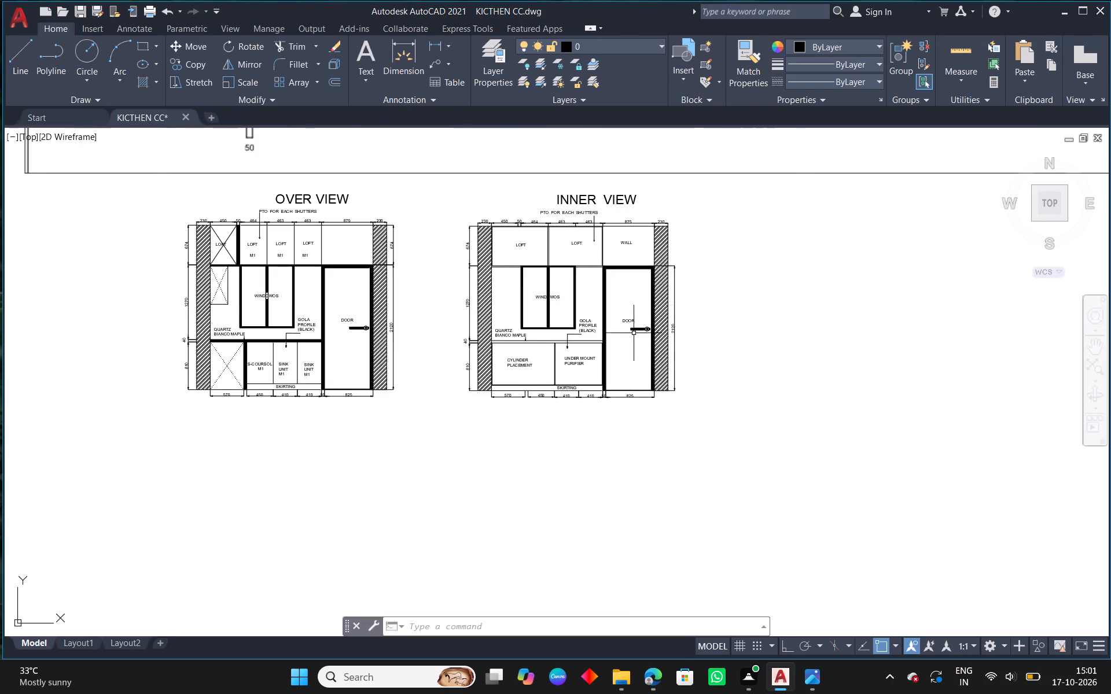
{"action": "scroll", "coordinate": [453, 417], "scroll_direction": "up", "scroll_amount": 2}
{"action": "type", "text": "H"}
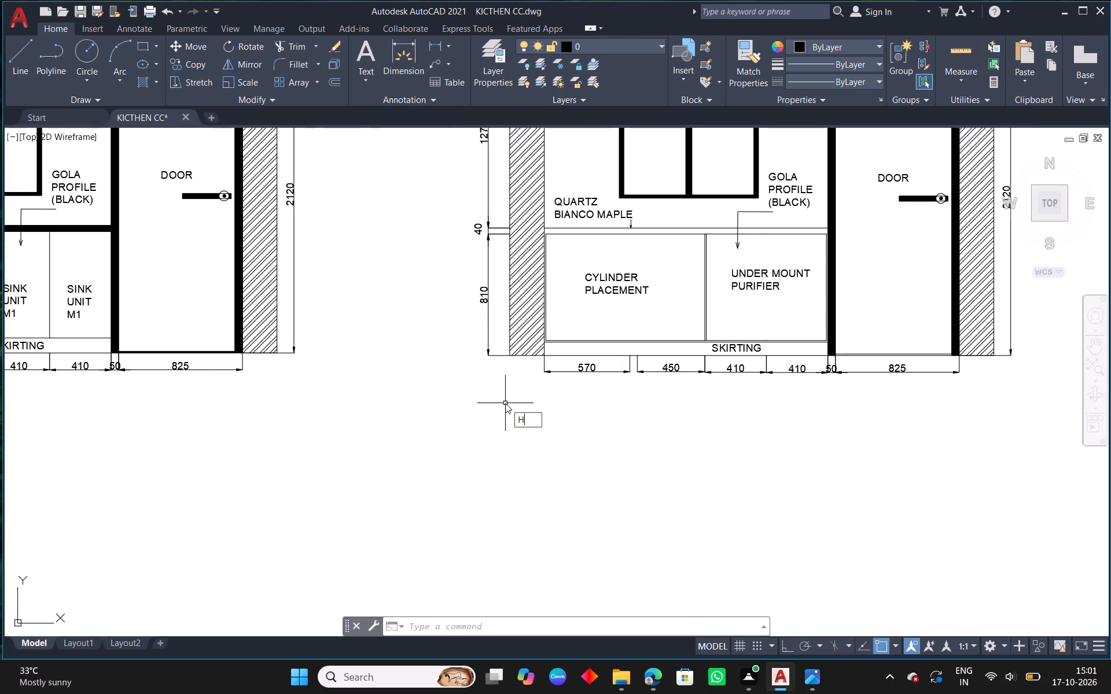
{"action": "key", "text": "space"}
{"action": "scroll", "coordinate": [652, 228], "scroll_direction": "up", "scroll_amount": 1}
{"action": "middle_click_drag", "start_coordinate": [438, 178], "coordinate": [251, 167]}
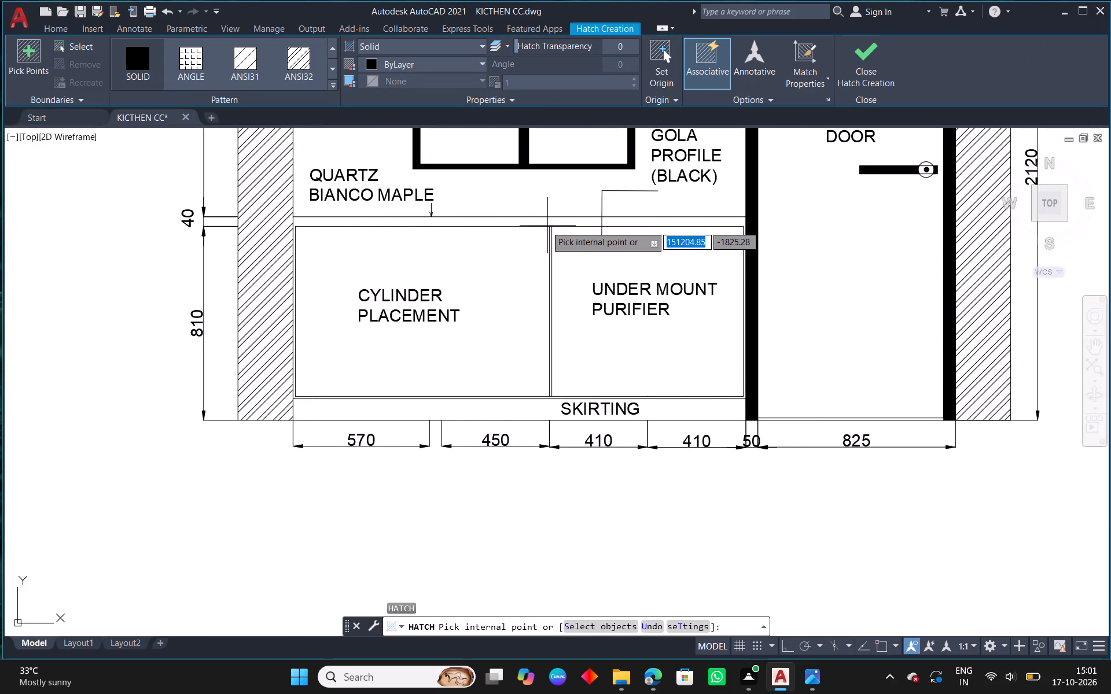
{"action": "left_click", "coordinate": [542, 223]}
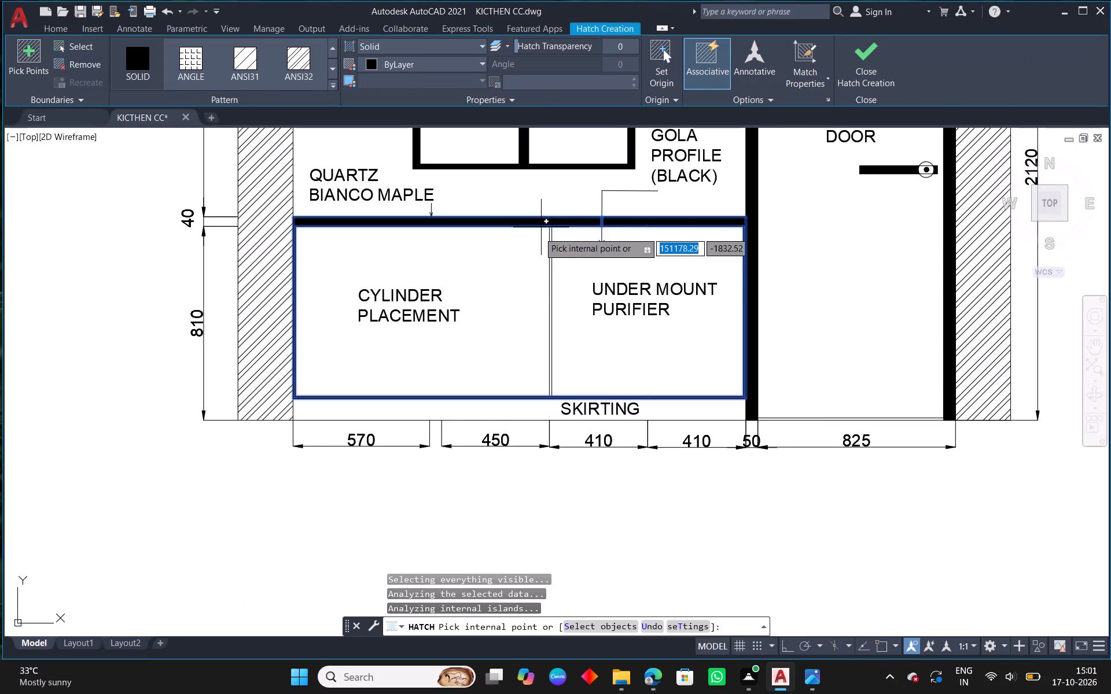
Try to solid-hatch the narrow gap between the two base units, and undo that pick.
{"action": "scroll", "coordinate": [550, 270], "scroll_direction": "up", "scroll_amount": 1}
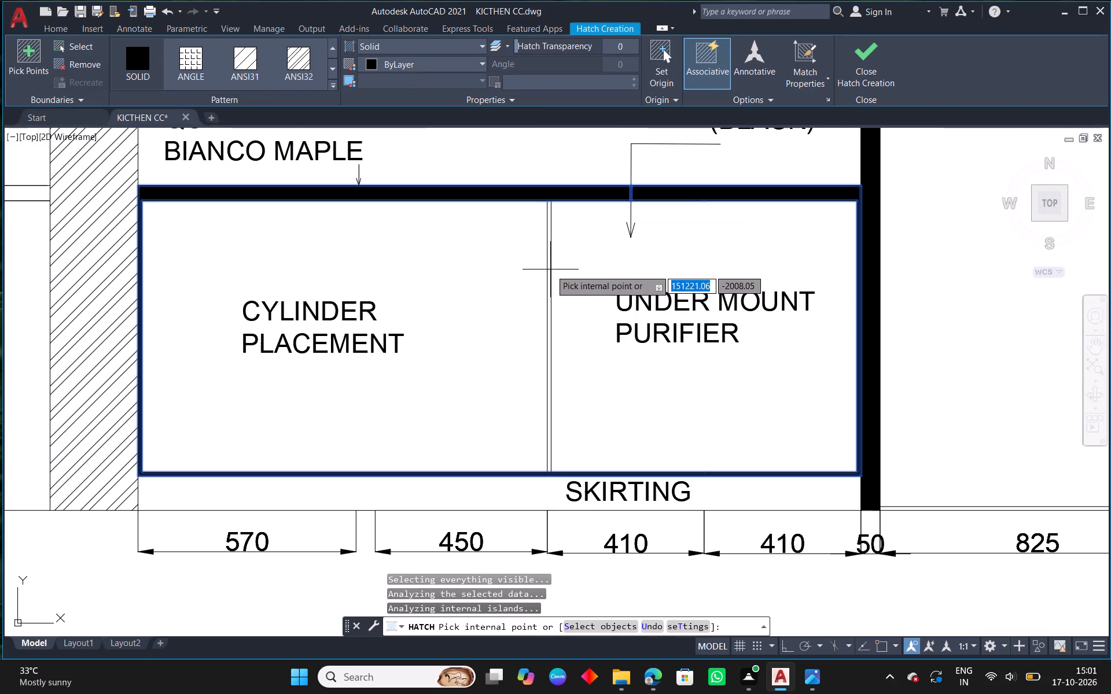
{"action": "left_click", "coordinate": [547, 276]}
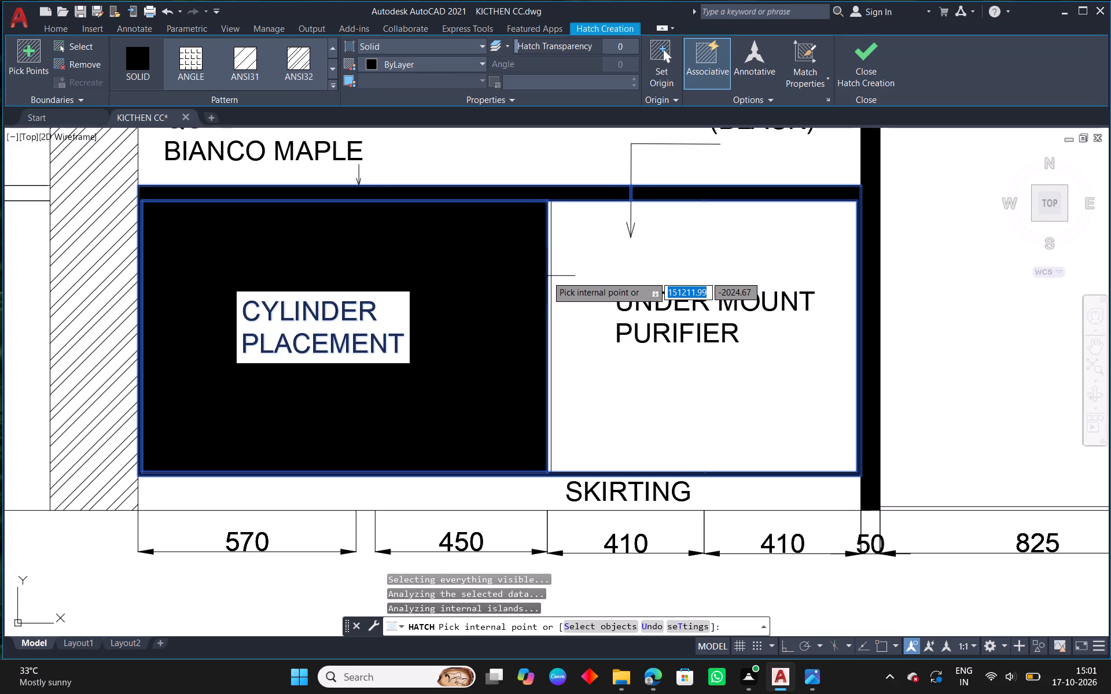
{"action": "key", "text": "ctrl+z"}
Apply a solid hatch to the narrow gap between the two base units and to the INNER VIEW countertop strip.
{"action": "scroll", "coordinate": [548, 275], "scroll_direction": "up", "scroll_amount": 1}
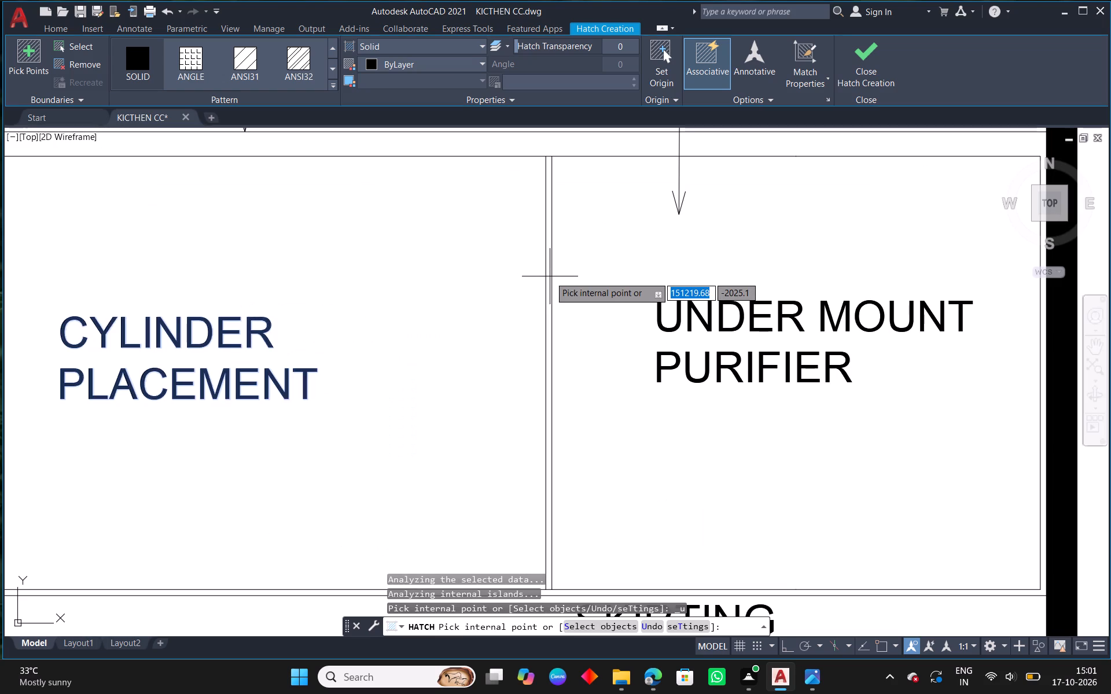
{"action": "left_click", "coordinate": [548, 278]}
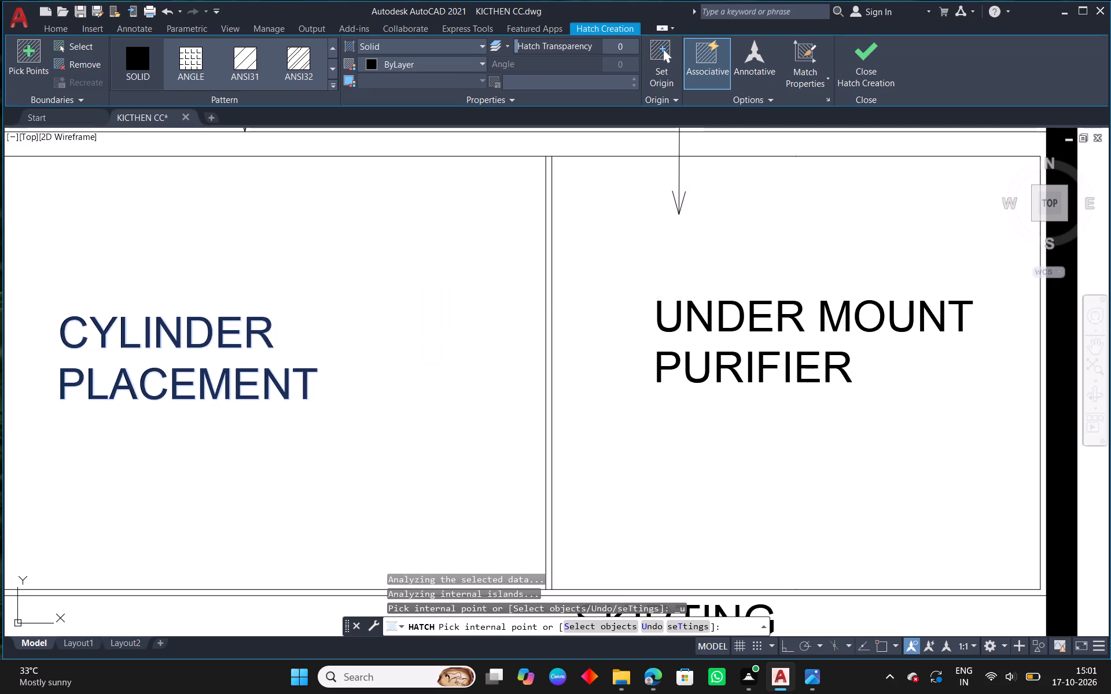
{"action": "scroll", "coordinate": [548, 282], "scroll_direction": "down", "scroll_amount": 2}
{"action": "left_click", "coordinate": [529, 227]}
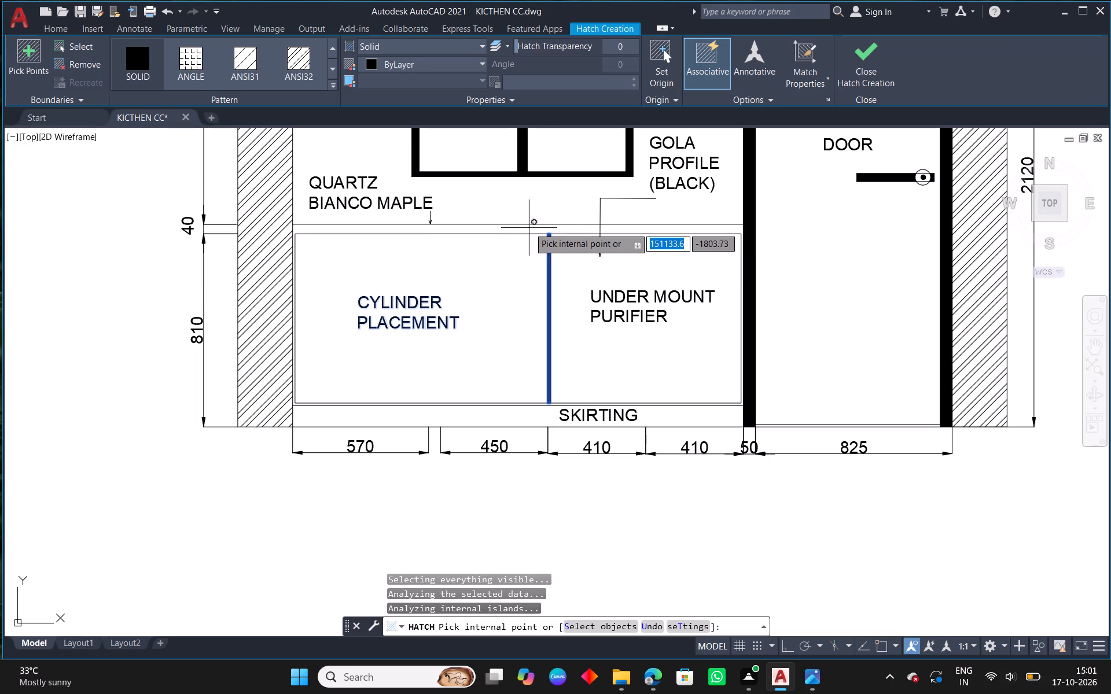
{"action": "right_click", "coordinate": [535, 230]}
{"action": "left_click", "coordinate": [559, 239]}
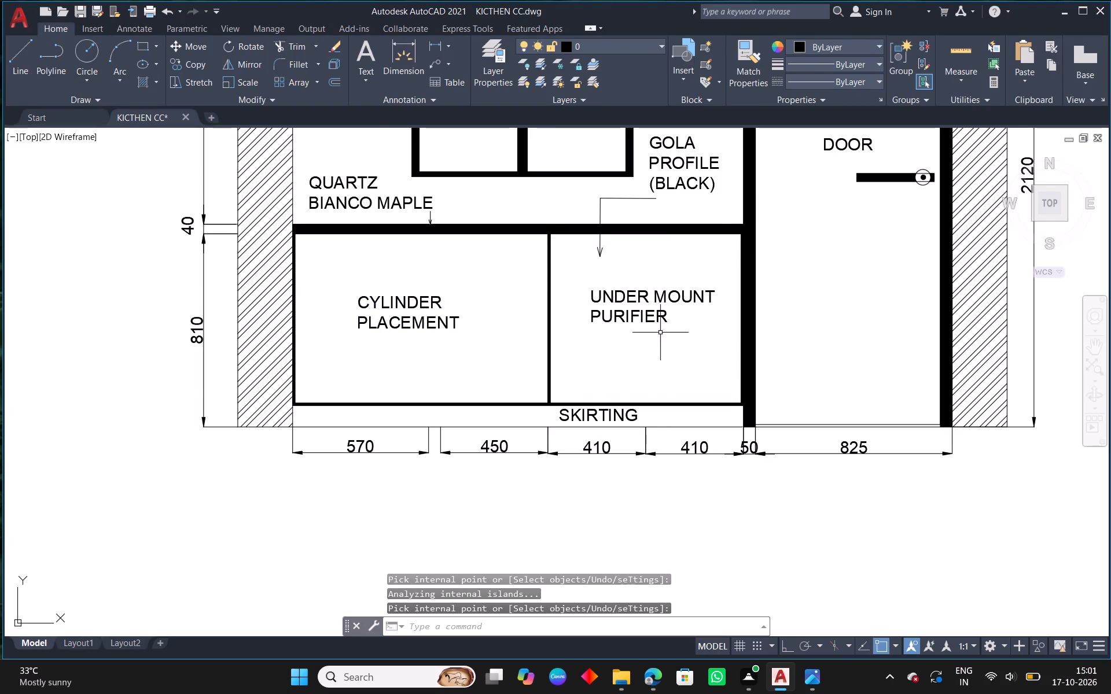
Move the INNER VIEW SKIRTING label along the skirting to beneath the divider between the two base units.
{"action": "scroll", "coordinate": [727, 358], "scroll_direction": "down", "scroll_amount": 4}
{"action": "middle_click_drag", "start_coordinate": [866, 415], "coordinate": [744, 409]}
{"action": "middle_click_drag", "start_coordinate": [754, 336], "coordinate": [704, 397]}
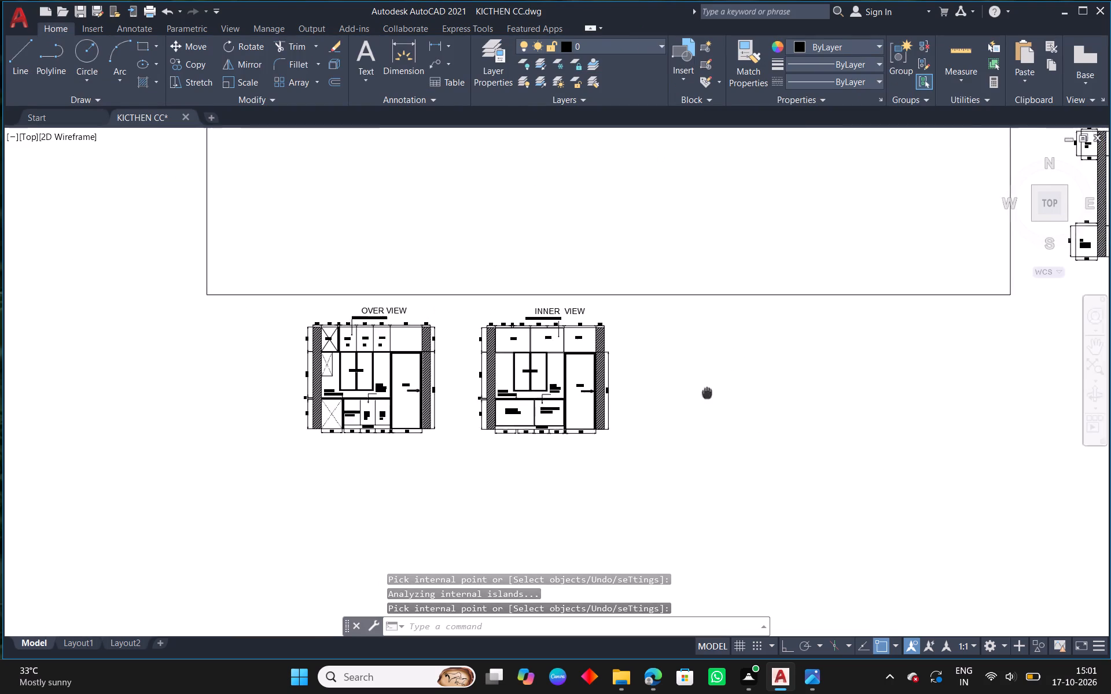
{"action": "middle_click_drag", "start_coordinate": [704, 397], "coordinate": [694, 434]}
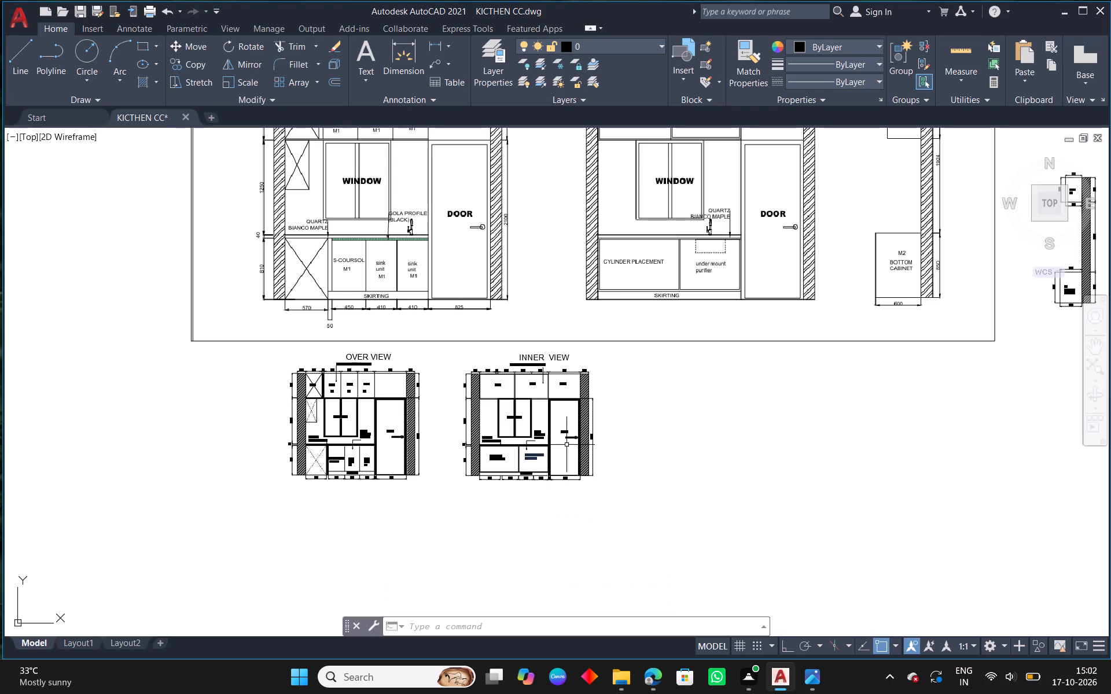
{"action": "middle_click_drag", "start_coordinate": [677, 407], "coordinate": [662, 466]}
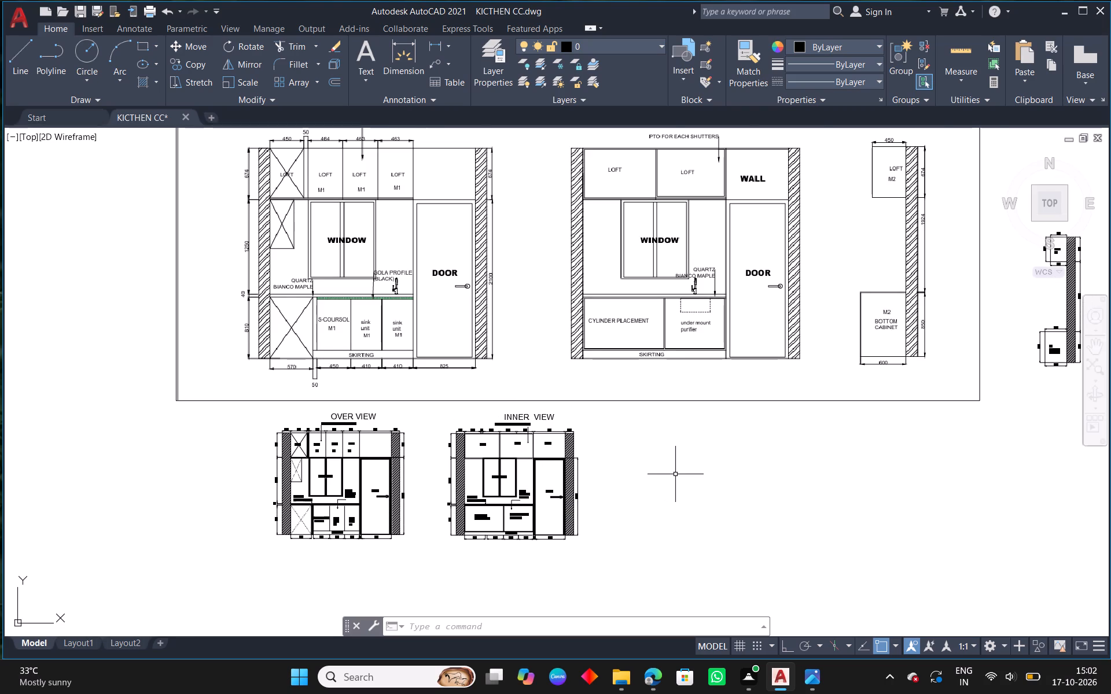
{"action": "middle_click_drag", "start_coordinate": [630, 504], "coordinate": [711, 309]}
{"action": "scroll", "coordinate": [576, 328], "scroll_direction": "up", "scroll_amount": 5}
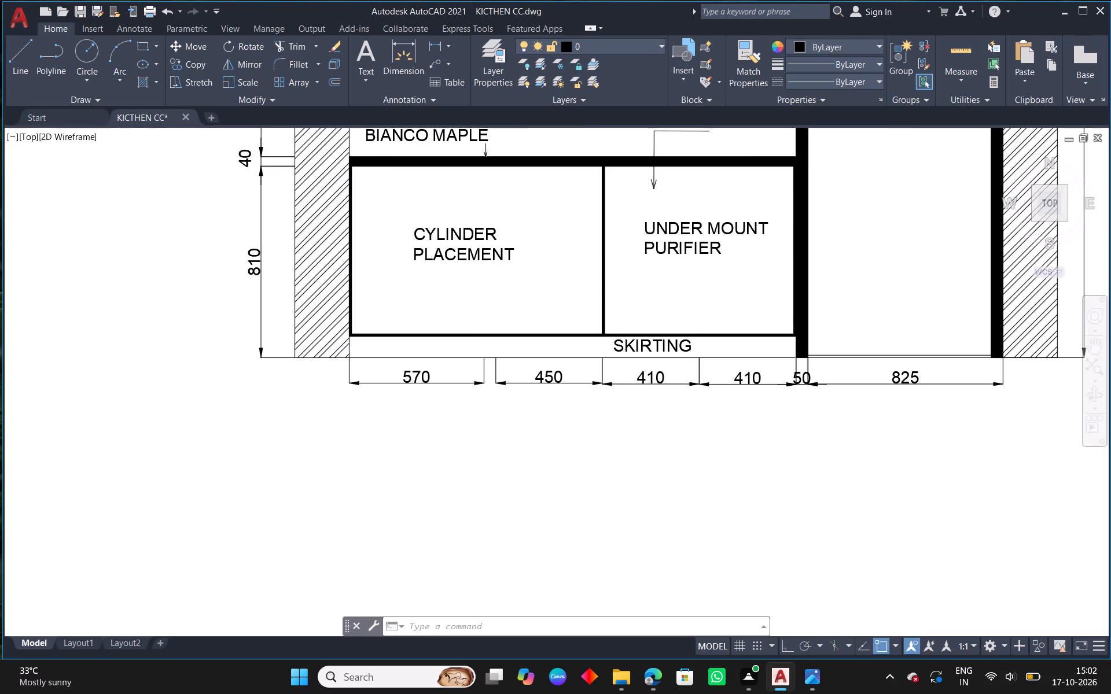
{"action": "scroll", "coordinate": [620, 349], "scroll_direction": "up", "scroll_amount": 1}
{"action": "left_click", "coordinate": [624, 348]}
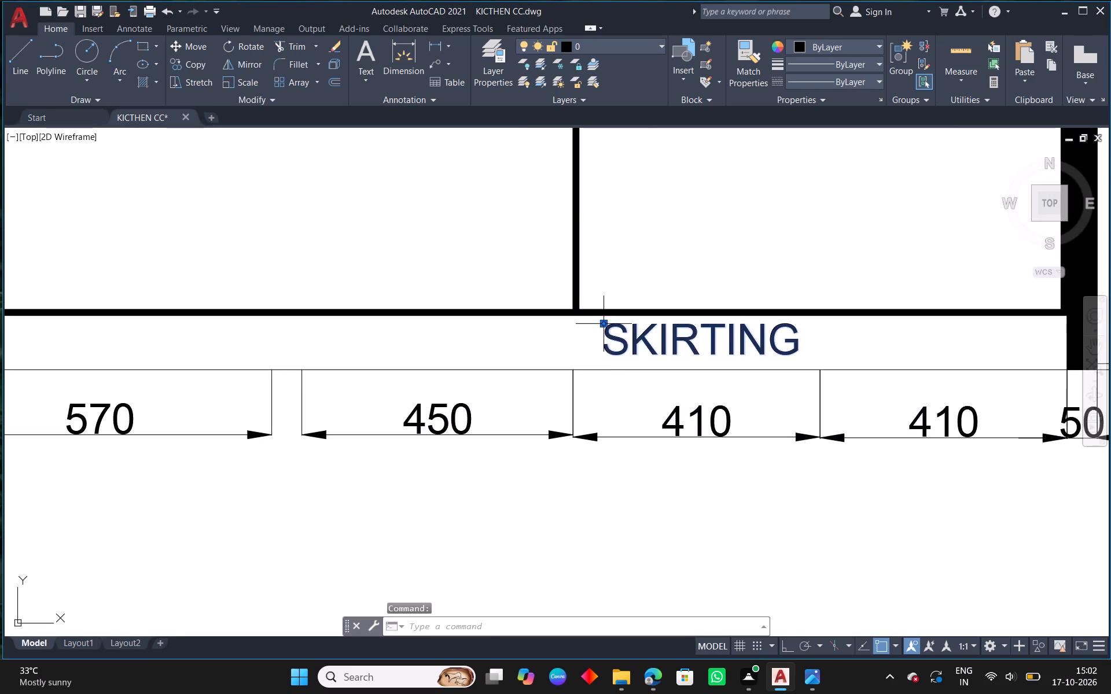
{"action": "left_click", "coordinate": [604, 322]}
{"action": "left_click", "coordinate": [444, 326]}
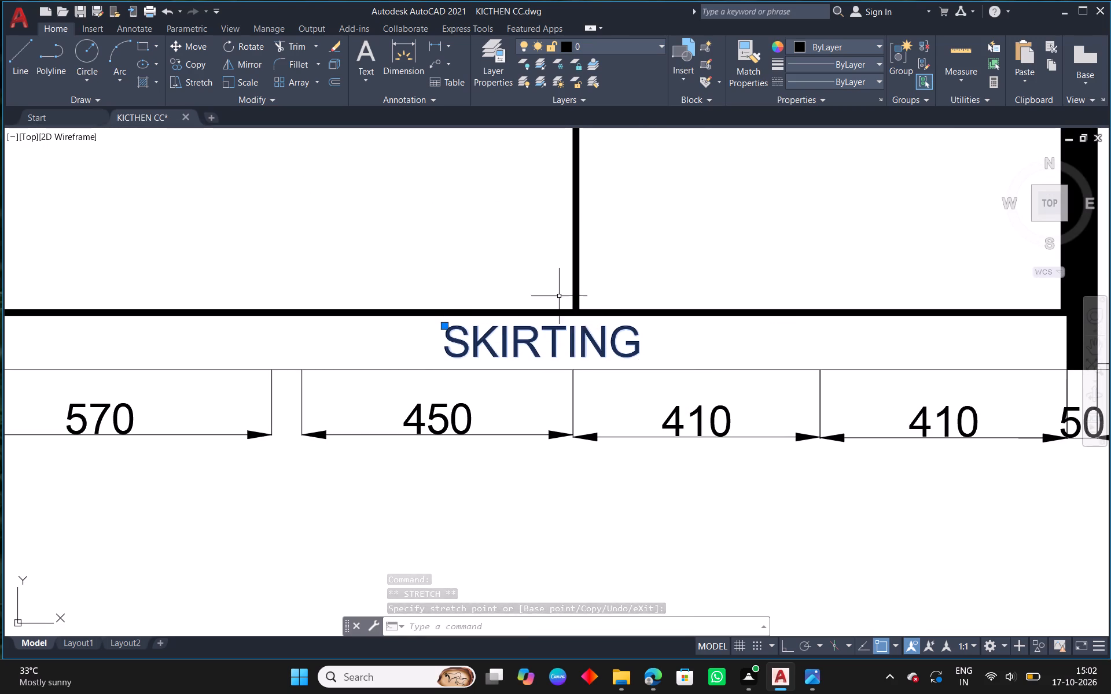
{"action": "scroll", "coordinate": [559, 296], "scroll_direction": "down", "scroll_amount": 2}
{"action": "key", "text": "Escape"}
Erase the row of horizontal dimensions below the INNER VIEW elevation, from 570 to 825.
{"action": "scroll", "coordinate": [569, 323], "scroll_direction": "down", "scroll_amount": 3}
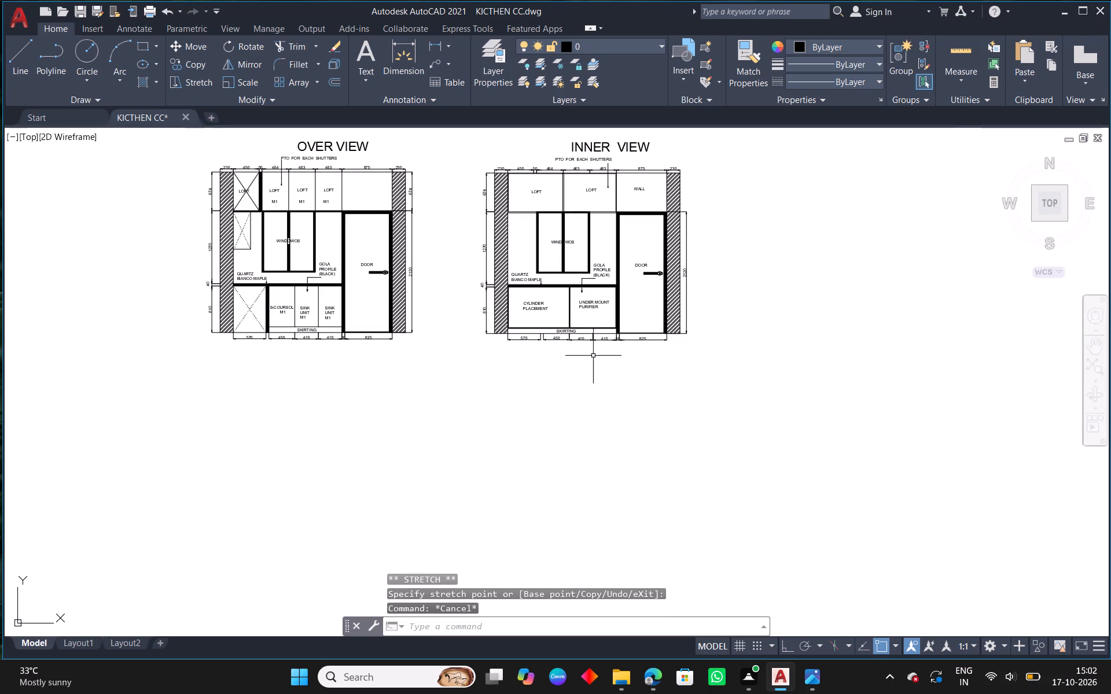
{"action": "scroll", "coordinate": [628, 360], "scroll_direction": "up", "scroll_amount": 2}
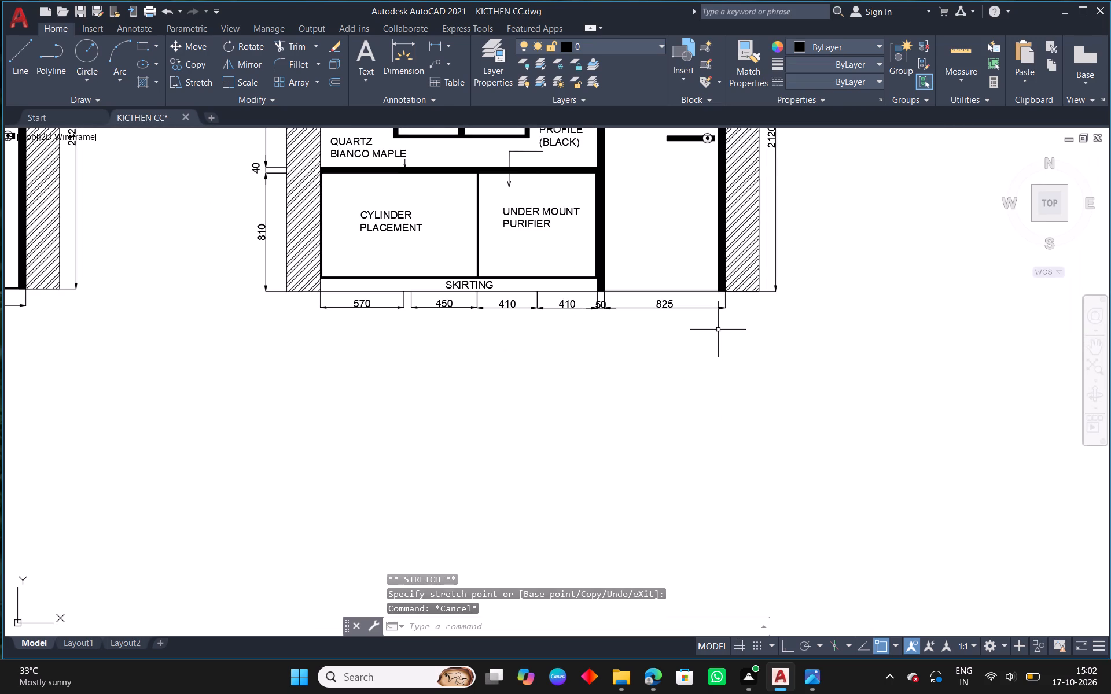
{"action": "left_click", "coordinate": [754, 309]}
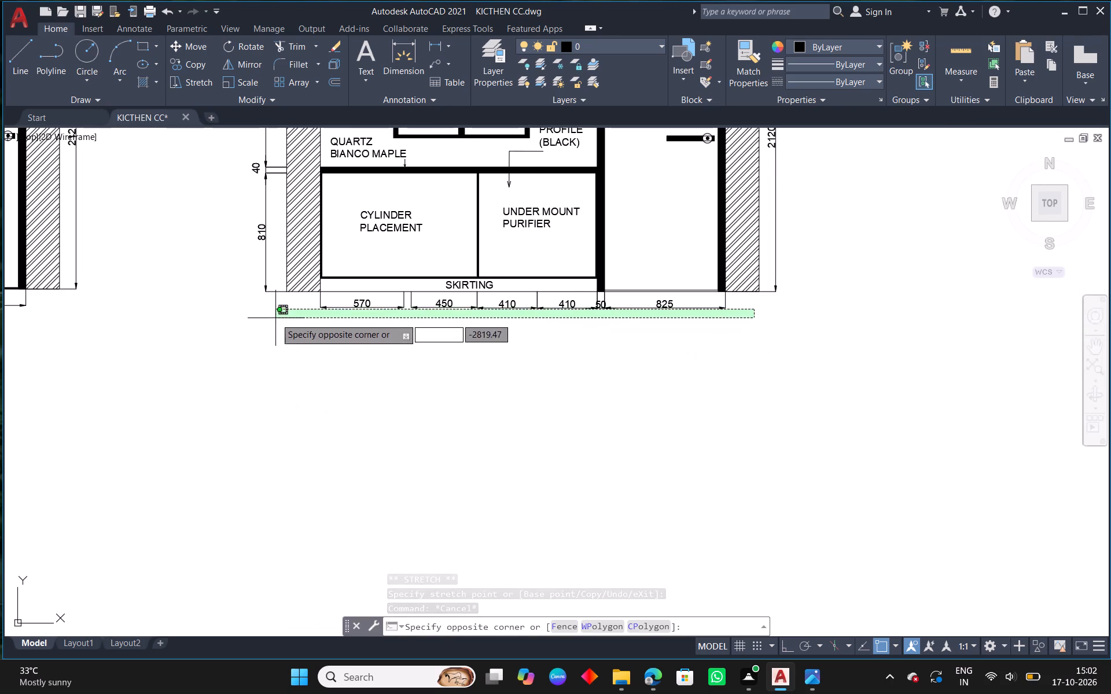
{"action": "left_click", "coordinate": [293, 307]}
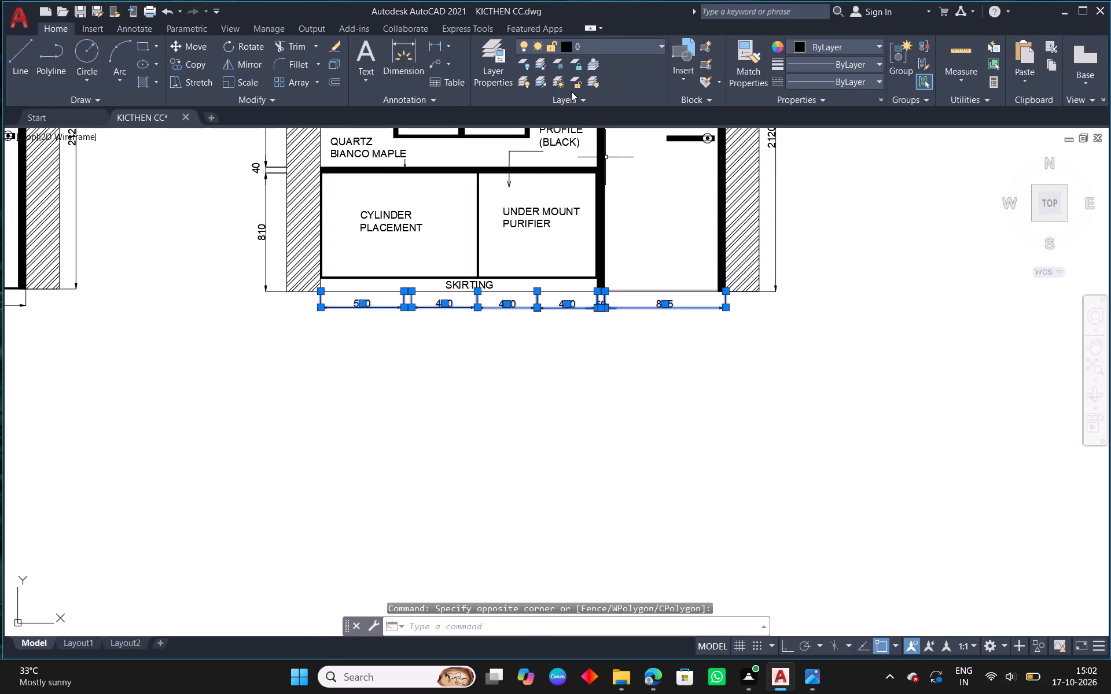
{"action": "left_click", "coordinate": [332, 53]}
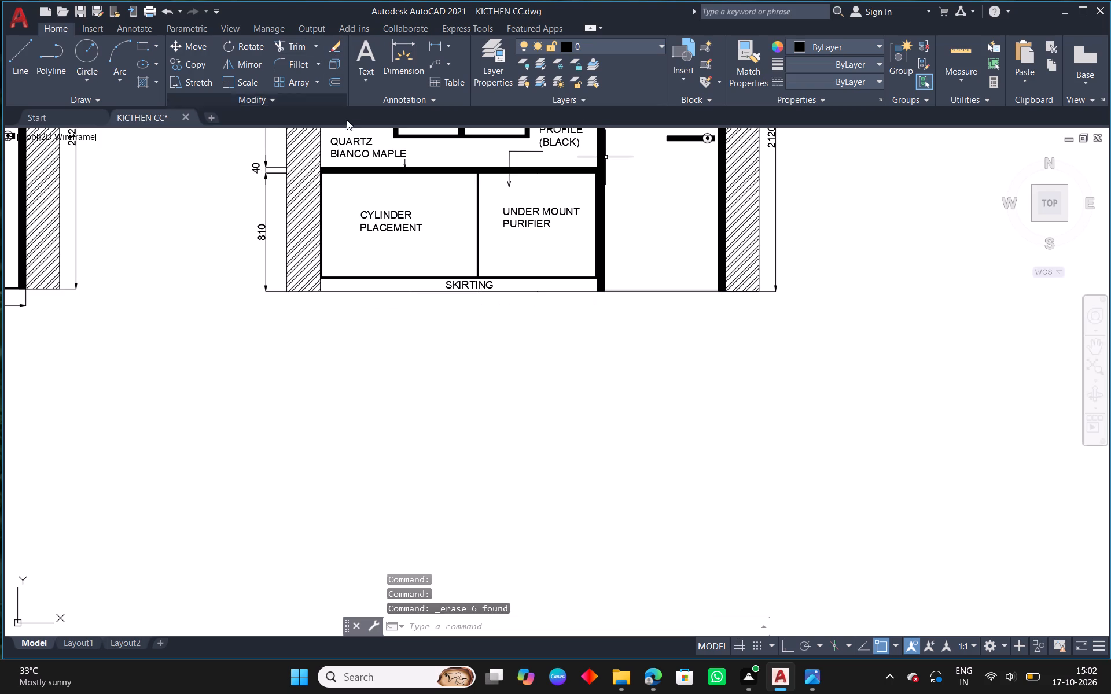
Save the drawing.
{"action": "scroll", "coordinate": [616, 500], "scroll_direction": "down", "scroll_amount": 3}
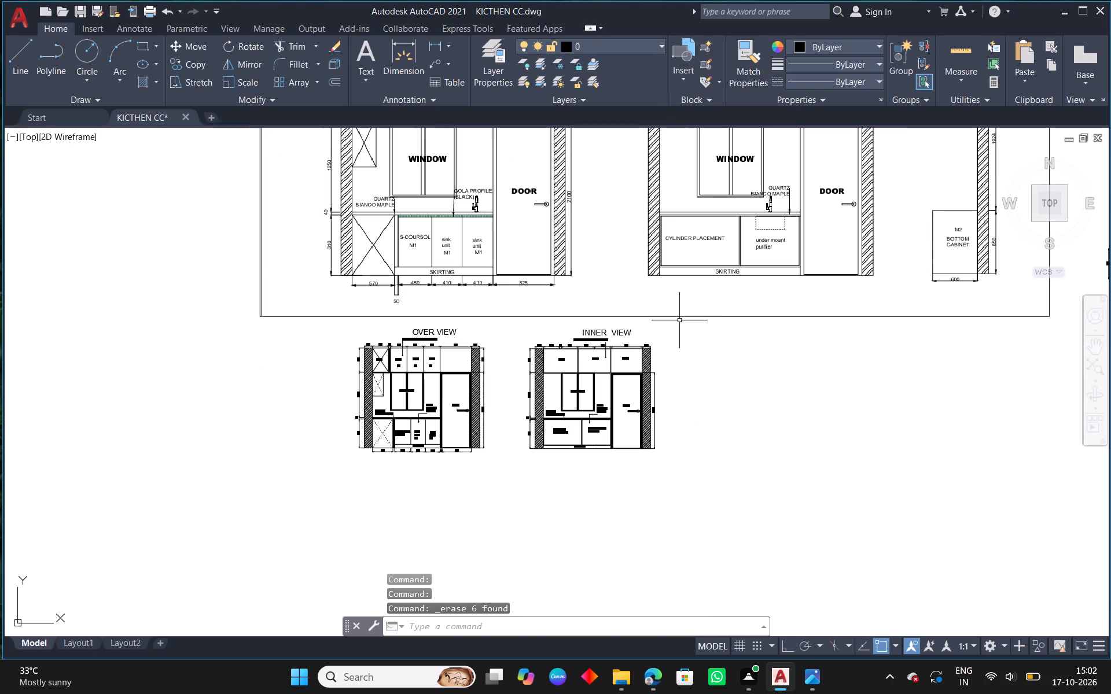
{"action": "left_click", "coordinate": [679, 320]}
{"action": "left_click", "coordinate": [336, 515]}
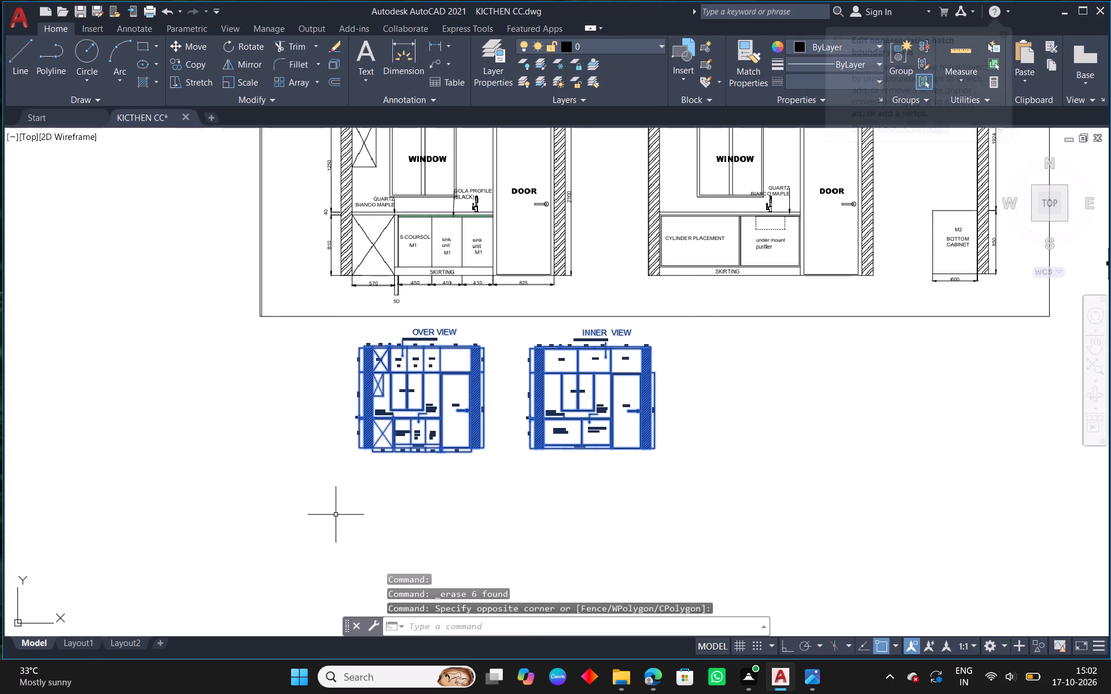
{"action": "key", "text": "ctrl+s"}
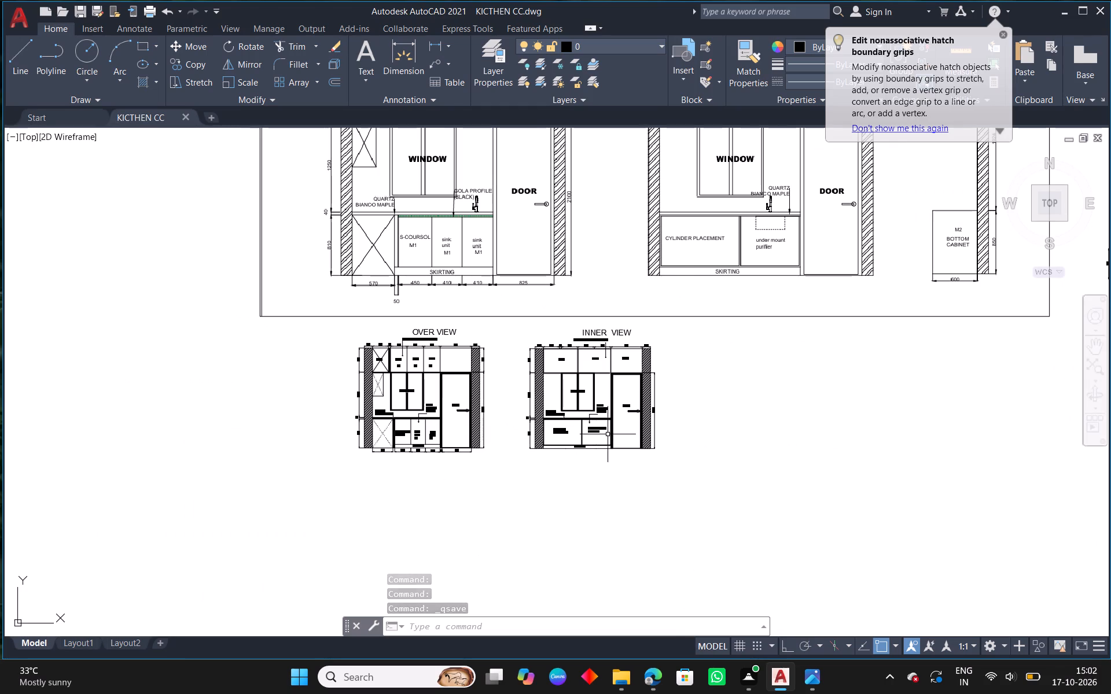
Move the redrawn side view with its loft and bottom cabinet beside the INNER VIEW, with its base at floor-line level.
{"action": "scroll", "coordinate": [605, 441], "scroll_direction": "down", "scroll_amount": 2}
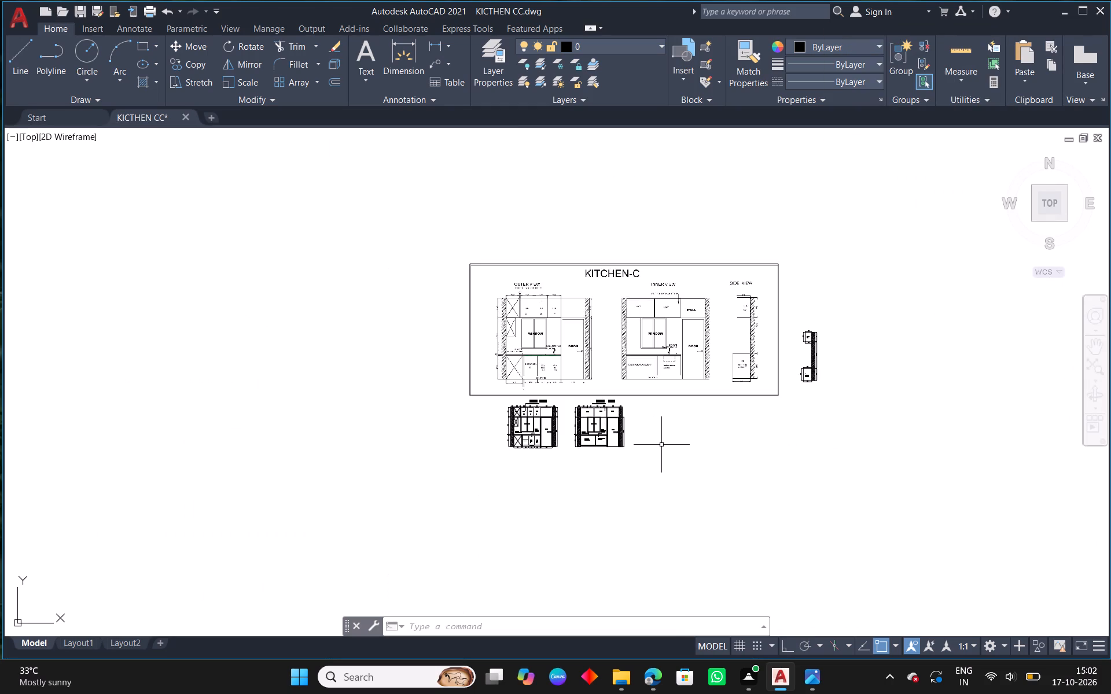
{"action": "left_click_drag", "start_coordinate": [830, 308], "coordinate": [827, 315]}
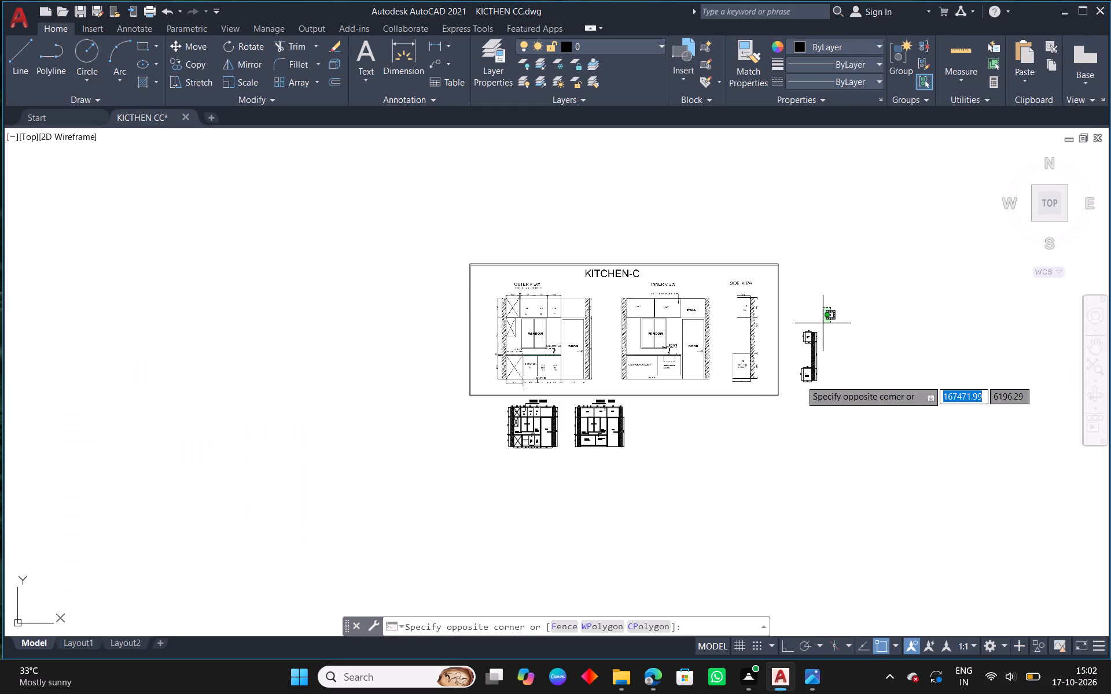
{"action": "left_click", "coordinate": [789, 406]}
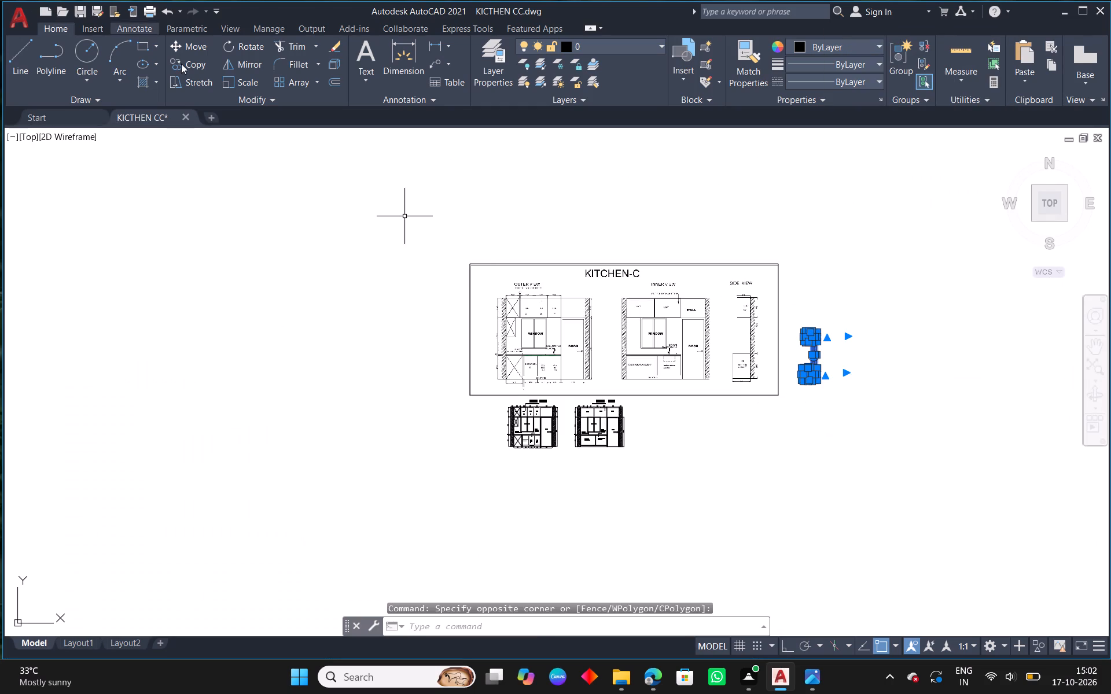
{"action": "left_click", "coordinate": [192, 51]}
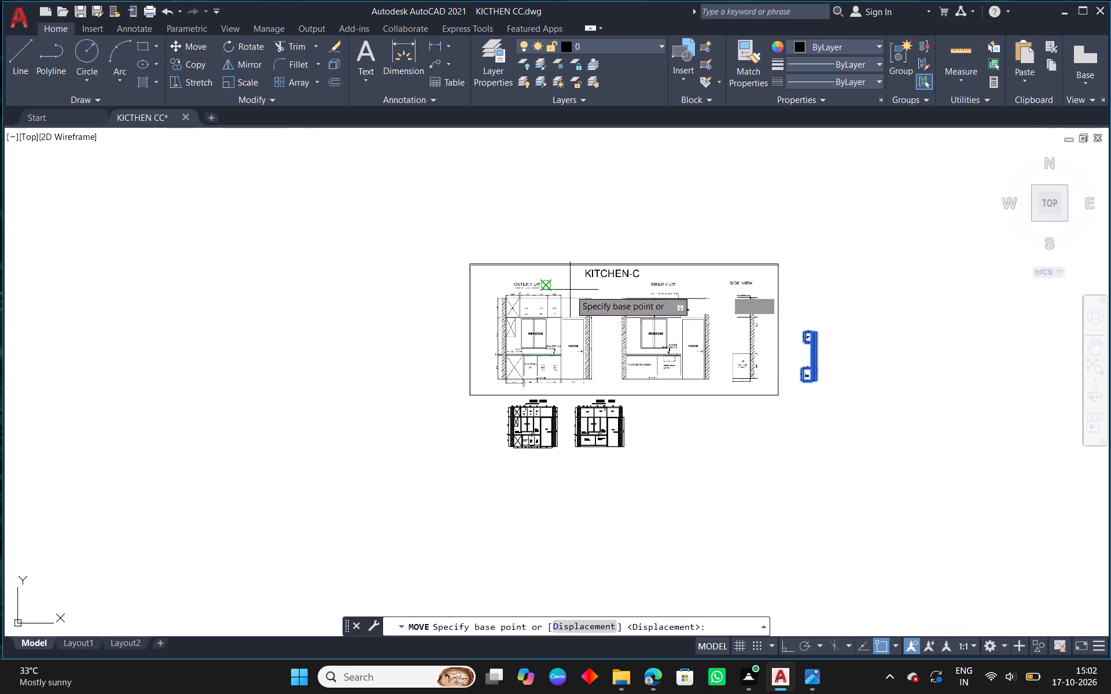
{"action": "scroll", "coordinate": [810, 386], "scroll_direction": "up", "scroll_amount": 5}
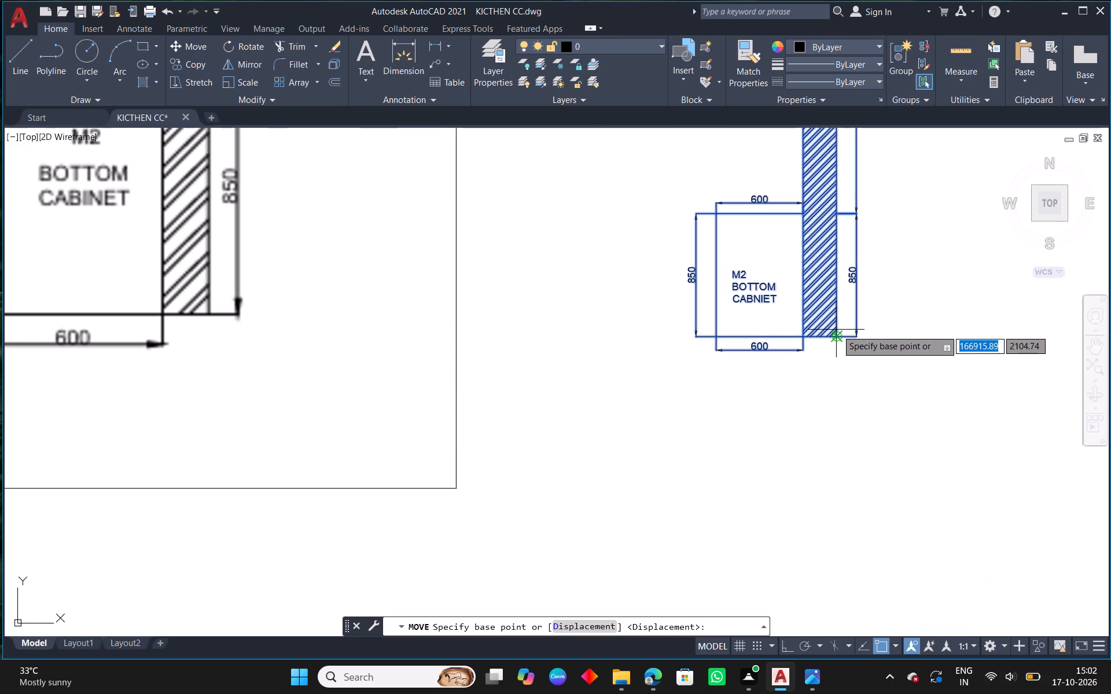
{"action": "left_click", "coordinate": [839, 336]}
{"action": "scroll", "coordinate": [614, 462], "scroll_direction": "down", "scroll_amount": 3}
{"action": "middle_click_drag", "start_coordinate": [562, 513], "coordinate": [827, 260]}
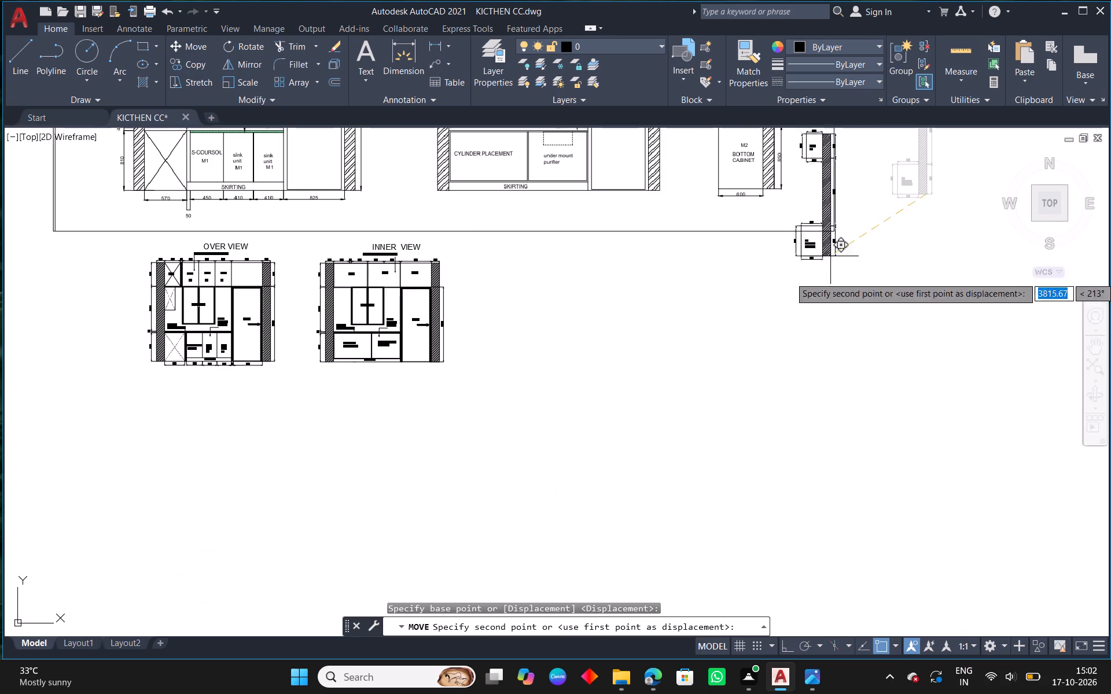
{"action": "scroll", "coordinate": [472, 344], "scroll_direction": "up", "scroll_amount": 3}
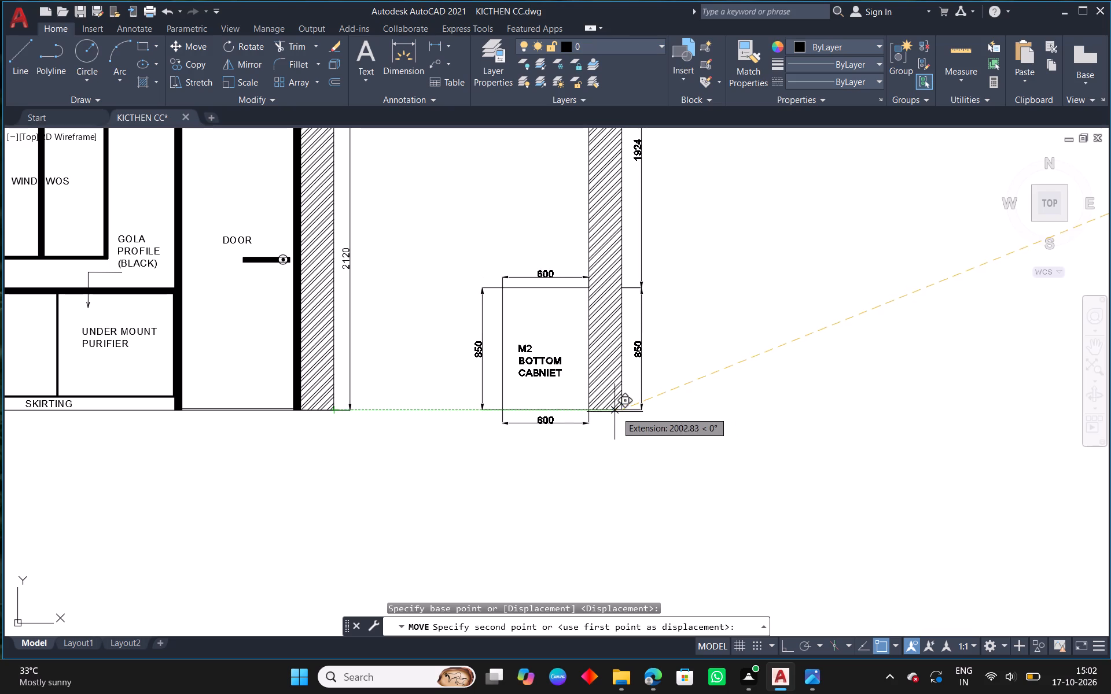
{"action": "left_click", "coordinate": [589, 412]}
Erase the KITCHEN-C reference image above the redrawn elevations.
{"action": "scroll", "coordinate": [639, 434], "scroll_direction": "down", "scroll_amount": 2}
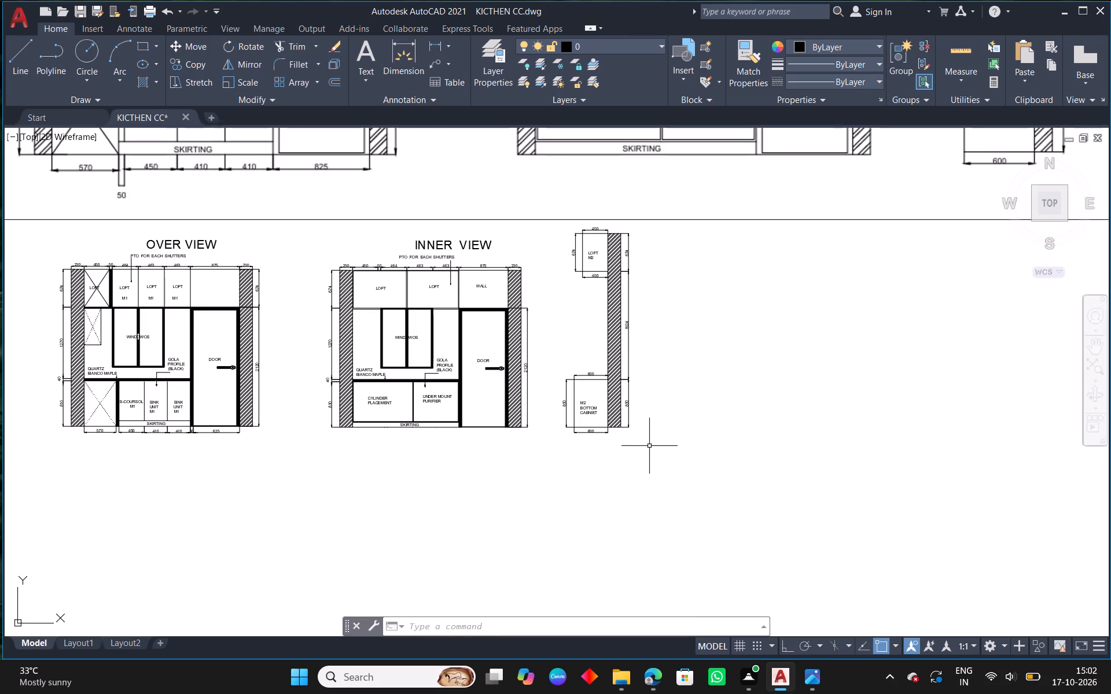
{"action": "scroll", "coordinate": [649, 446], "scroll_direction": "down", "scroll_amount": 3}
{"action": "left_click_drag", "start_coordinate": [805, 393], "coordinate": [789, 375]}
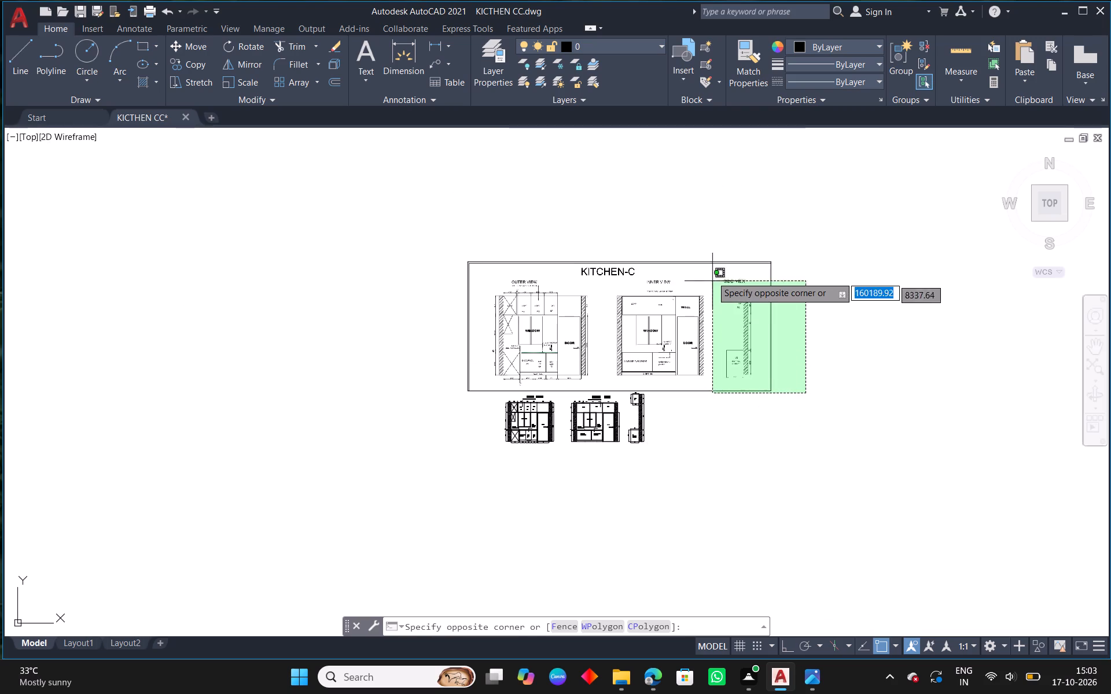
{"action": "left_click", "coordinate": [709, 243]}
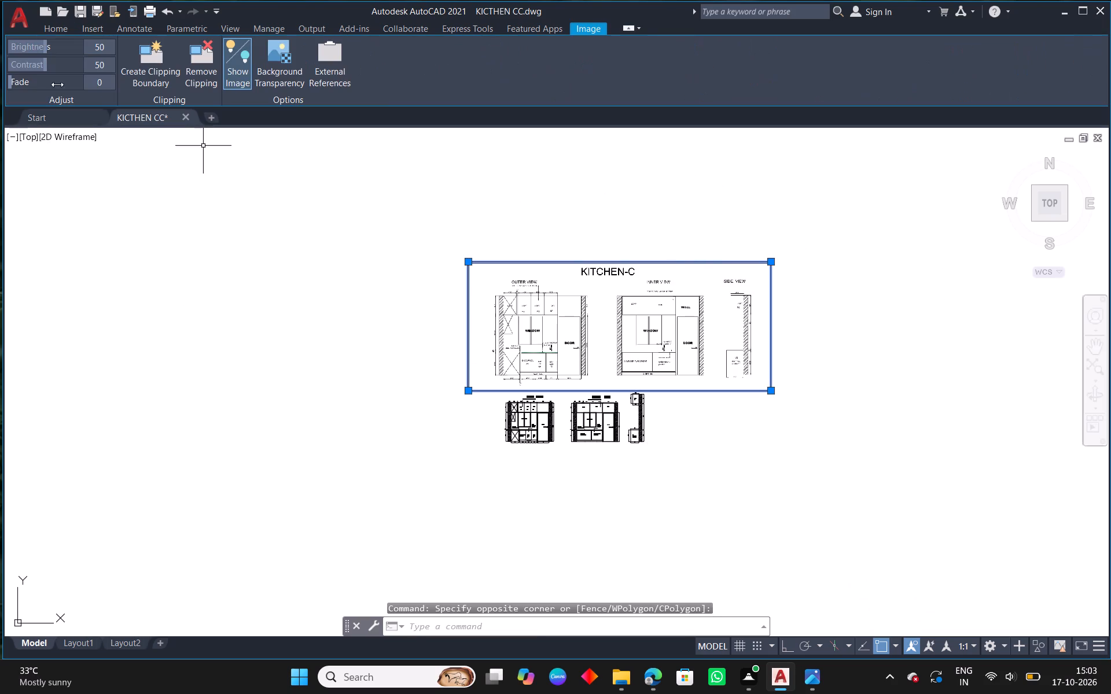
{"action": "left_click", "coordinate": [54, 25]}
{"action": "left_click", "coordinate": [338, 51]}
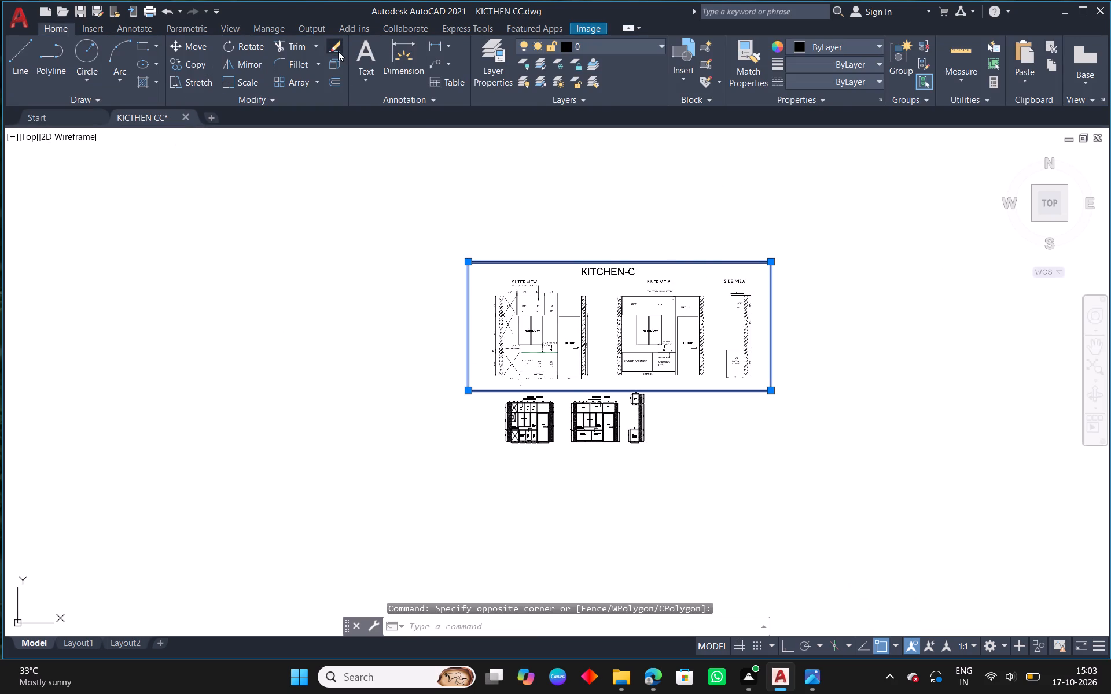
Erase the small stray dash-like text directly beneath the leftover OUTER VIEW title.
{"action": "left_click_drag", "start_coordinate": [623, 219], "coordinate": [612, 235]}
{"action": "scroll", "coordinate": [531, 294], "scroll_direction": "up", "scroll_amount": 4}
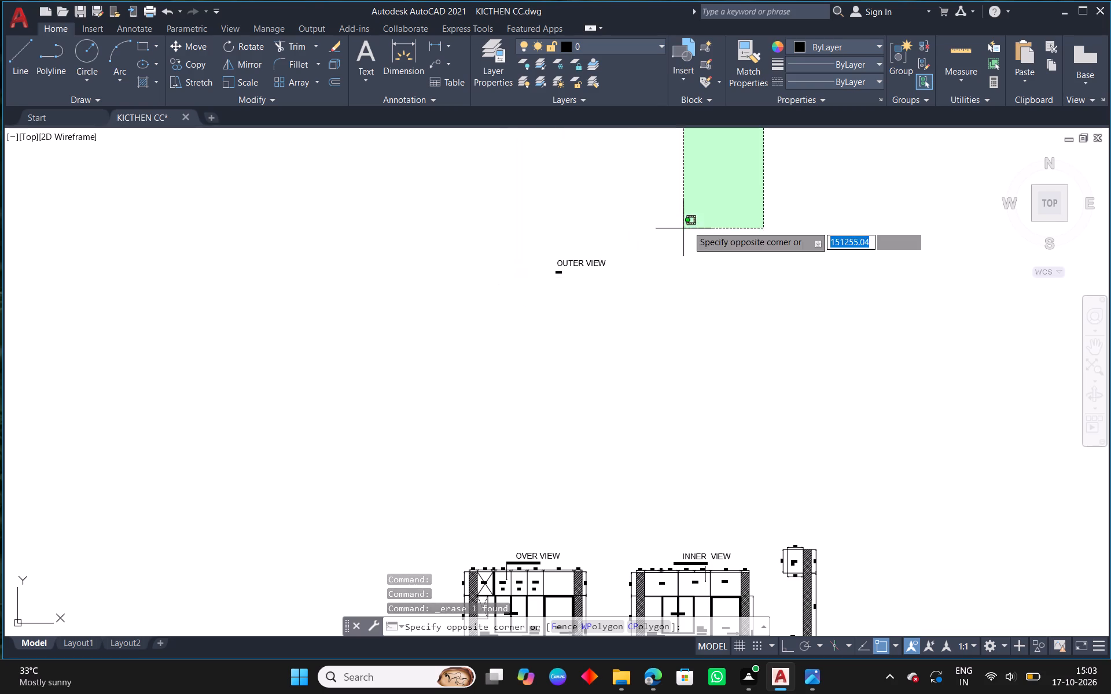
{"action": "left_click", "coordinate": [687, 226]}
{"action": "left_click", "coordinate": [558, 274]}
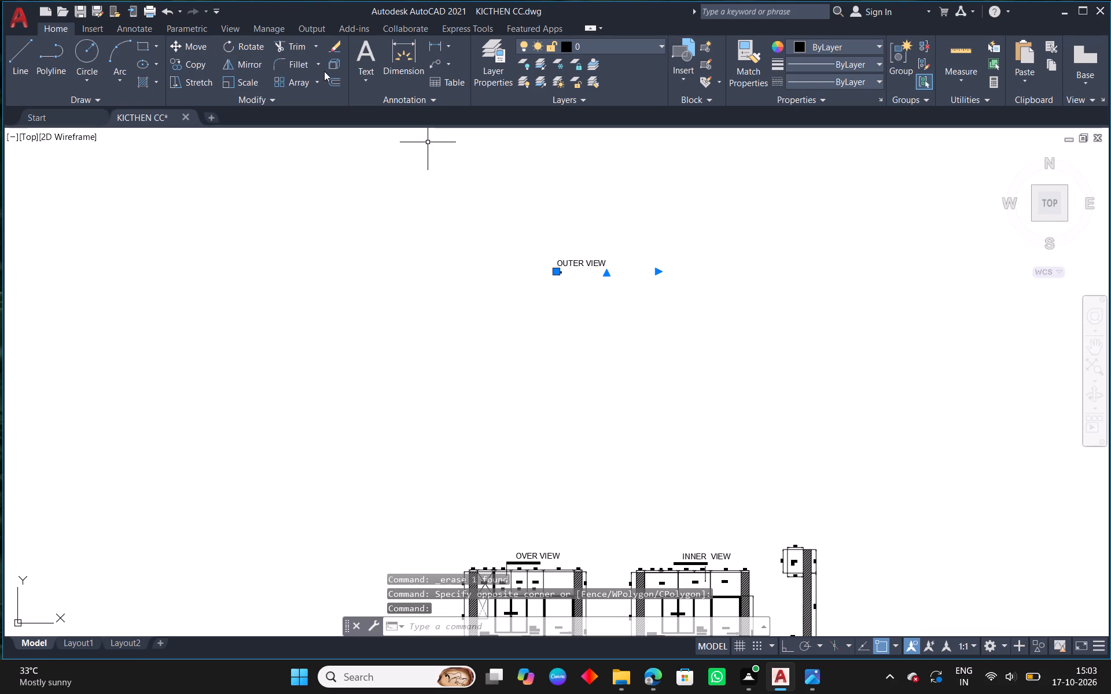
{"action": "left_click", "coordinate": [333, 47]}
Move the leftover OUTER VIEW title to just above the OVER VIEW heading of the first redrawn elevation.
{"action": "left_click", "coordinate": [575, 263]}
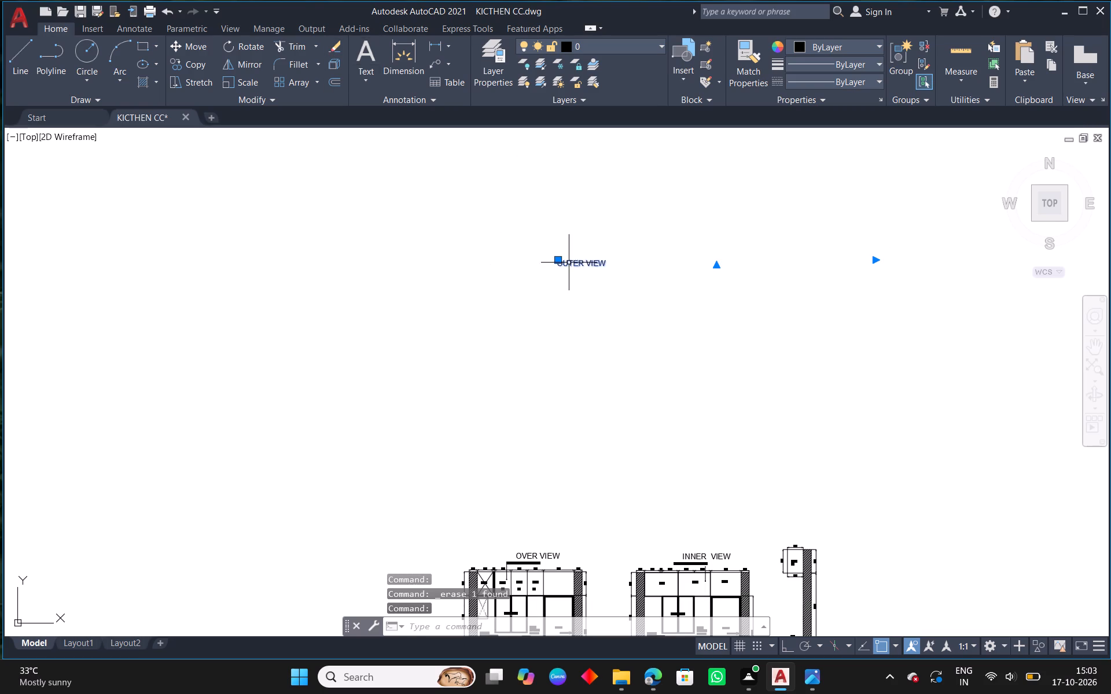
{"action": "left_click", "coordinate": [557, 261]}
{"action": "middle_click_drag", "start_coordinate": [588, 515], "coordinate": [523, 318]}
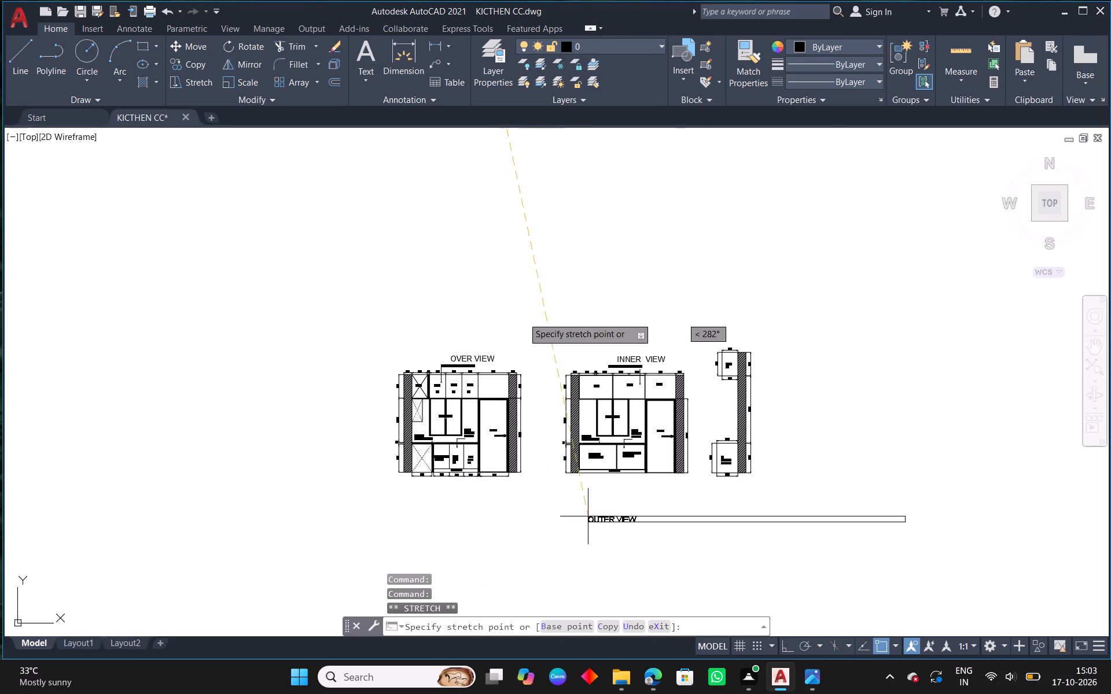
{"action": "scroll", "coordinate": [522, 334], "scroll_direction": "up", "scroll_amount": 3}
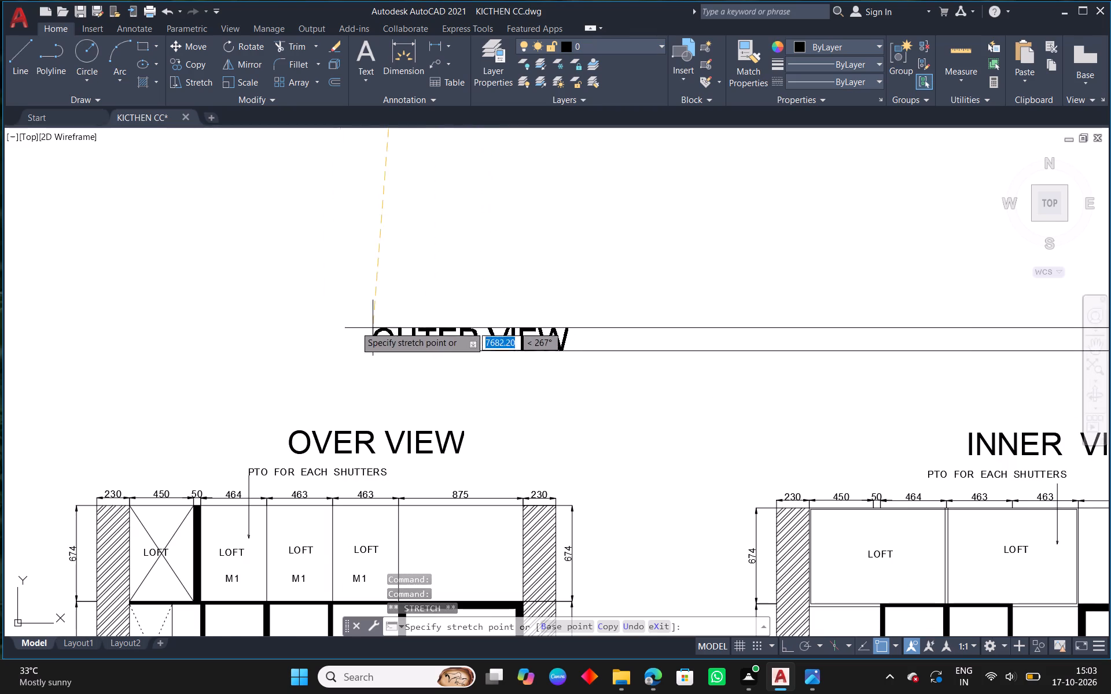
{"action": "left_click", "coordinate": [234, 331]}
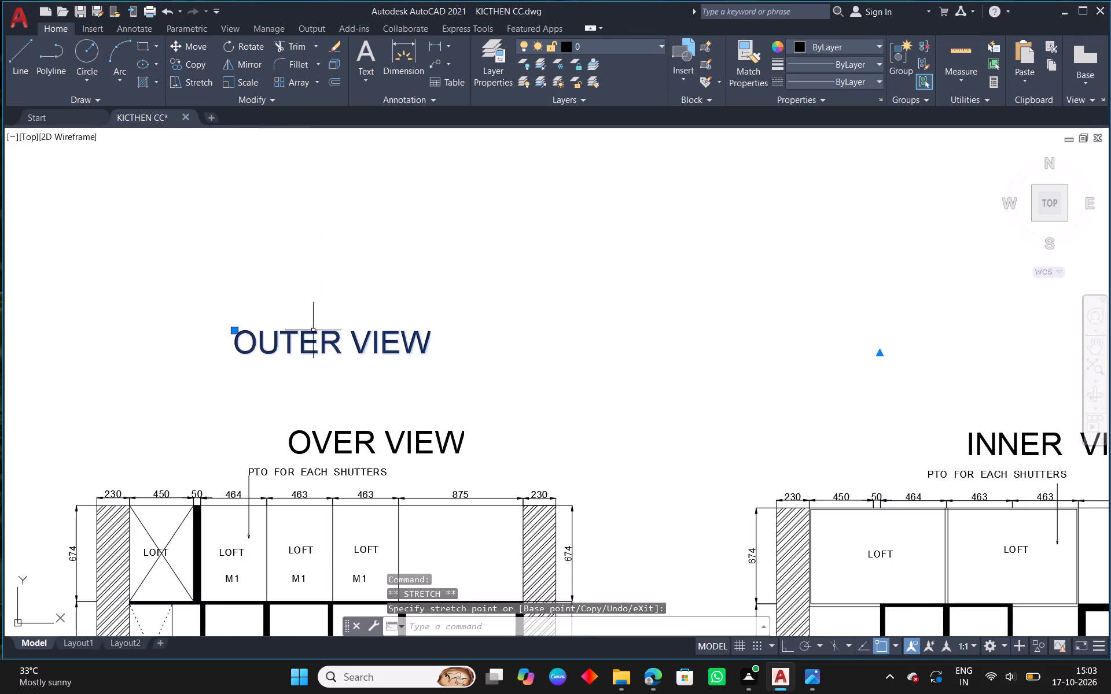
Replace the text of the leftover OUTER VIEW title above the first elevation with KITCHEN CC.
{"action": "key", "text": "Escape"}
{"action": "key", "text": "Escape"}
{"action": "key", "text": "Escape"}
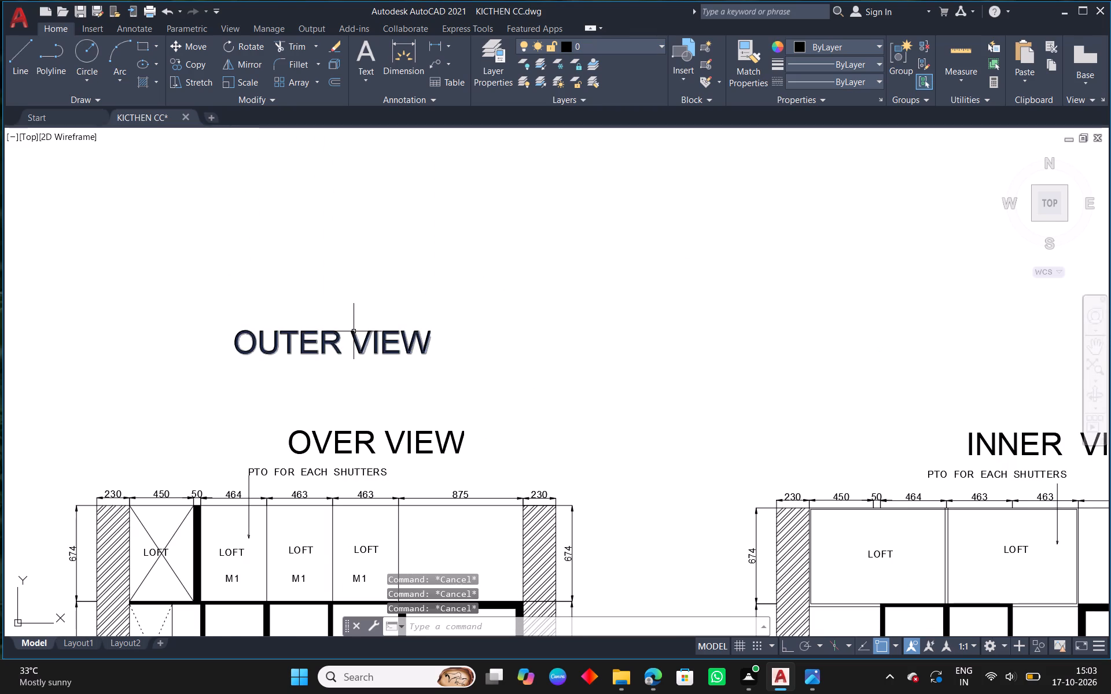
{"action": "key", "text": "e"}
{"action": "key", "text": "d"}
{"action": "key", "text": "space"}
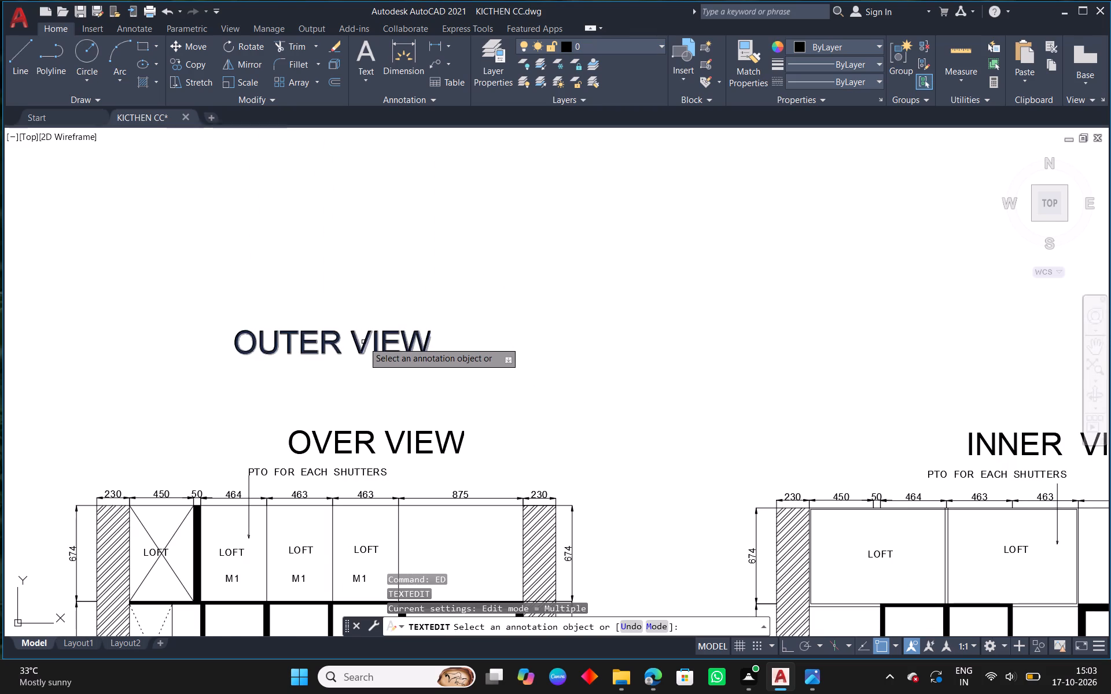
{"action": "left_click", "coordinate": [363, 342]}
{"action": "left_click_drag", "start_coordinate": [444, 346], "coordinate": [239, 338]}
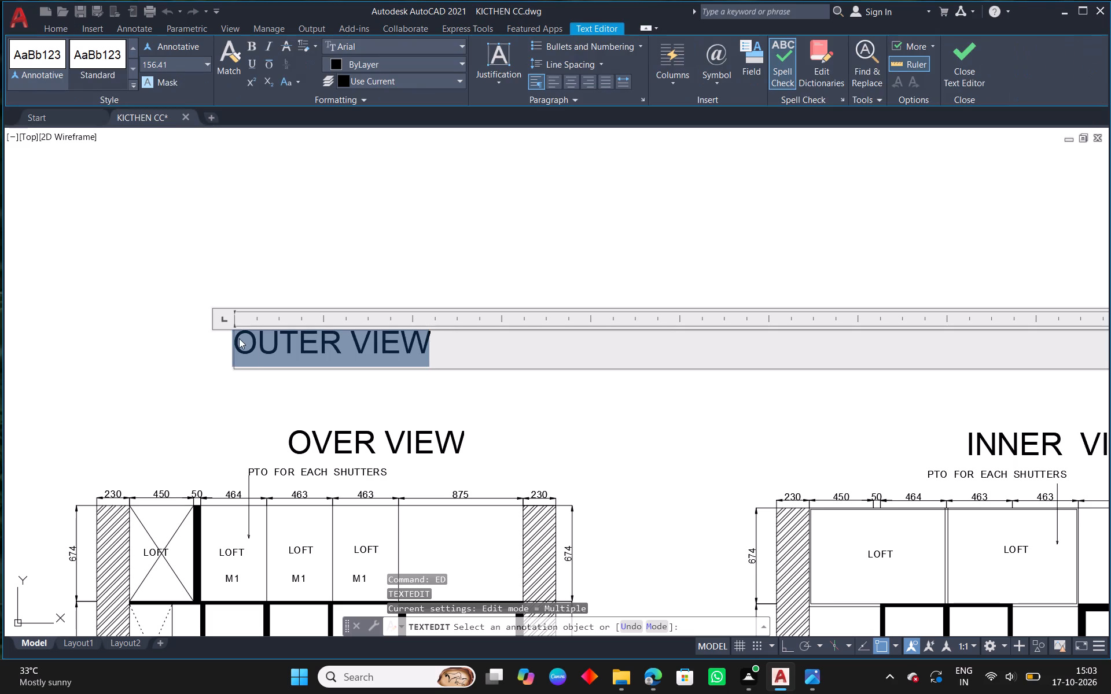
{"action": "key", "text": "BackSpace"}
{"action": "type", "text": "KITCHEN"}
{"action": "key", "text": "space"}
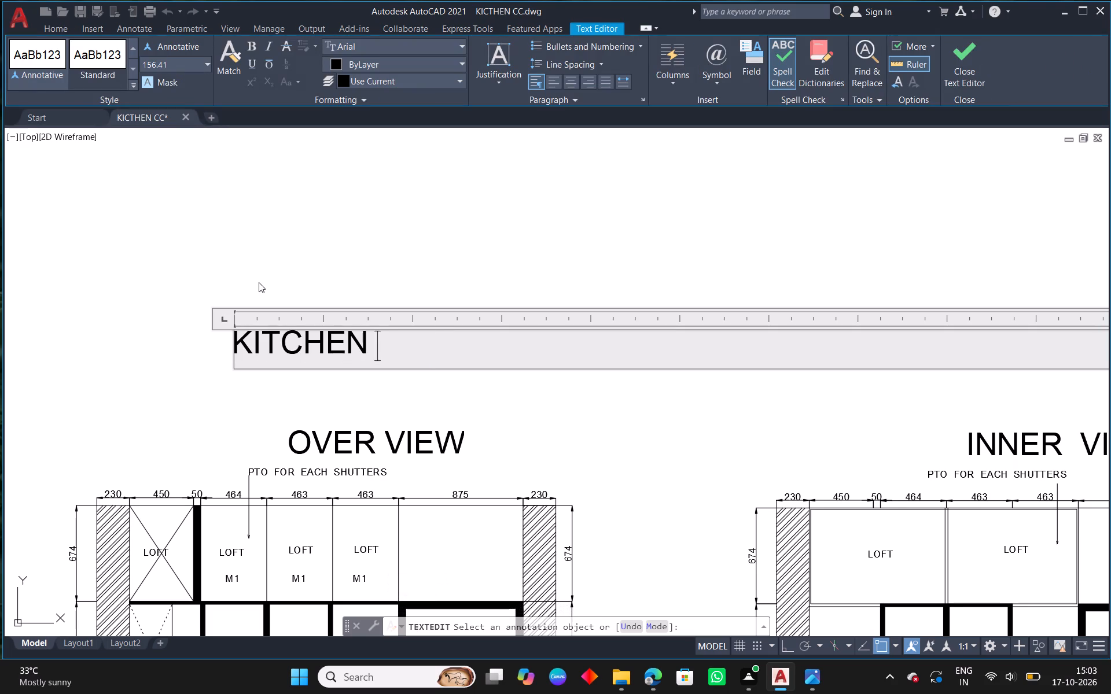
{"action": "type", "text": "CC"}
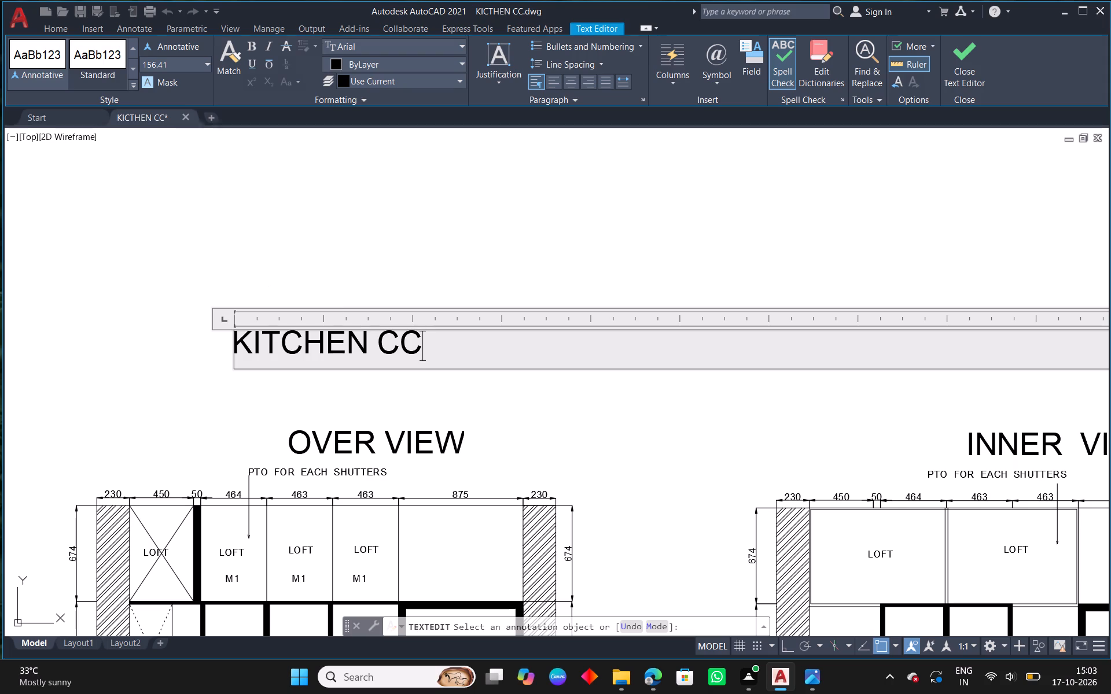
{"action": "left_click", "coordinate": [394, 344]}
{"action": "key", "text": "c"}
{"action": "key", "text": "BackSpace"}
{"action": "left_click", "coordinate": [369, 221]}
{"action": "right_click", "coordinate": [369, 221]}
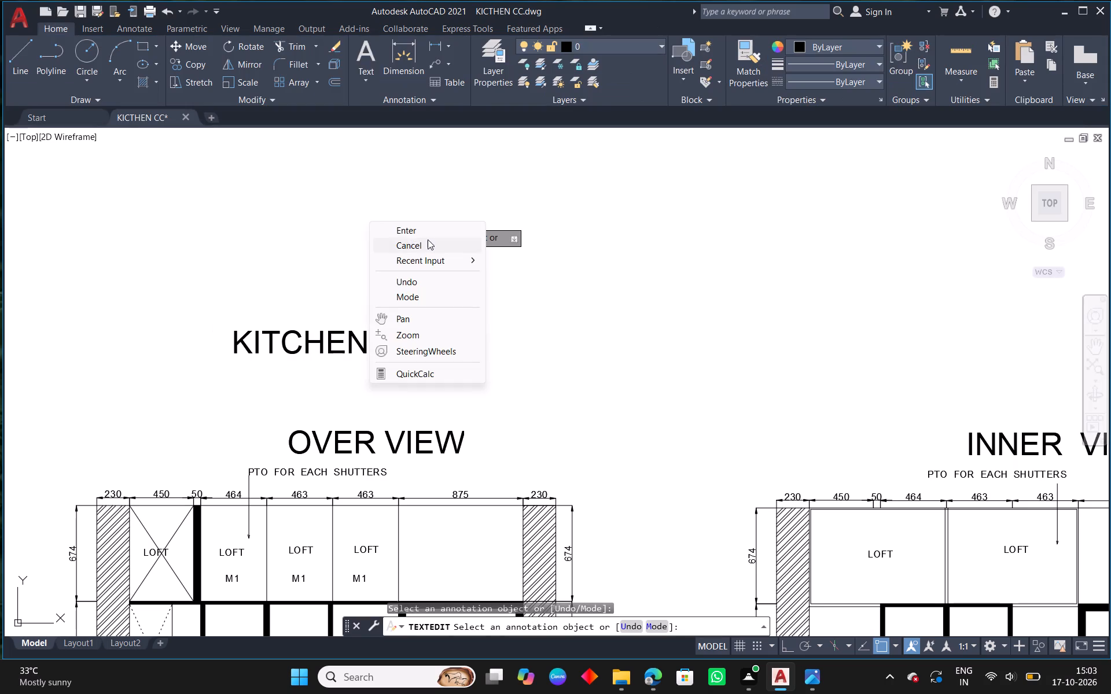
{"action": "left_click", "coordinate": [431, 227]}
Move the KITCHEN CC title to sit centrally above and between the OVER VIEW and INNER VIEW headings.
{"action": "scroll", "coordinate": [436, 285], "scroll_direction": "down", "scroll_amount": 2}
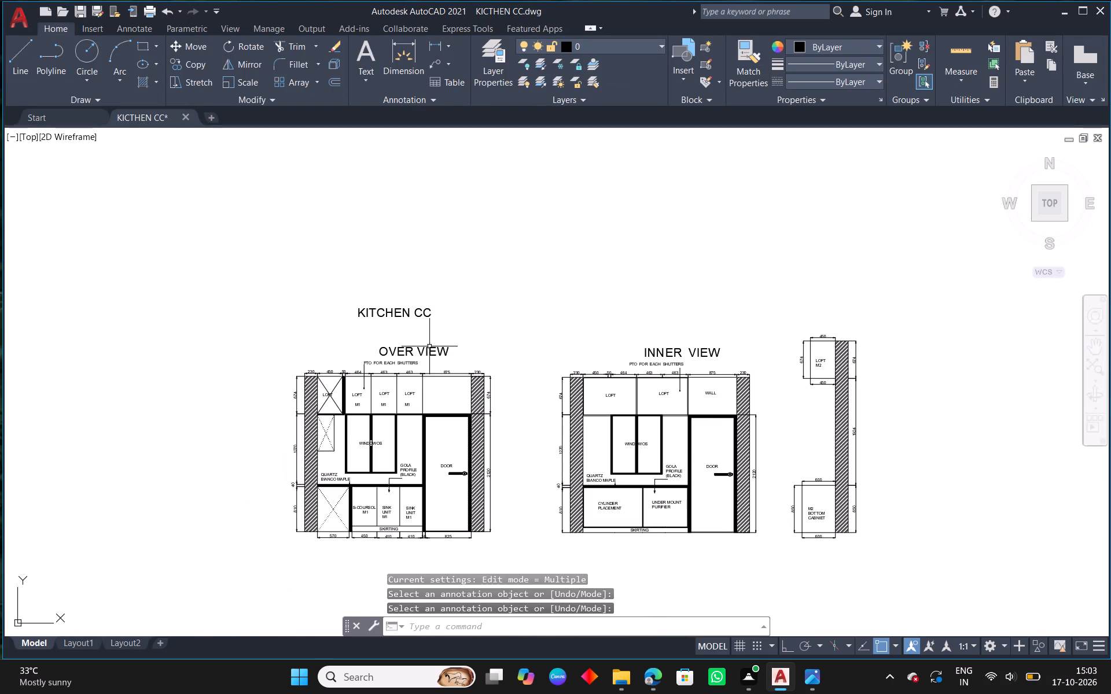
{"action": "scroll", "coordinate": [369, 321], "scroll_direction": "up", "scroll_amount": 2}
{"action": "left_click", "coordinate": [377, 306]}
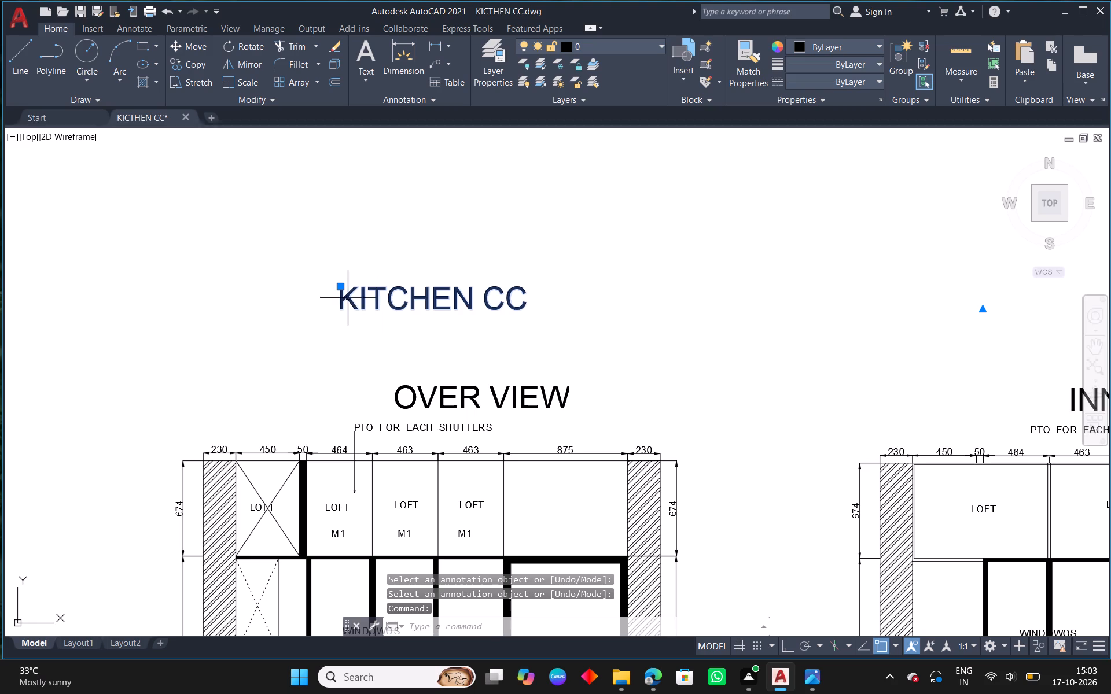
{"action": "left_click", "coordinate": [339, 285]}
{"action": "left_click", "coordinate": [400, 320]}
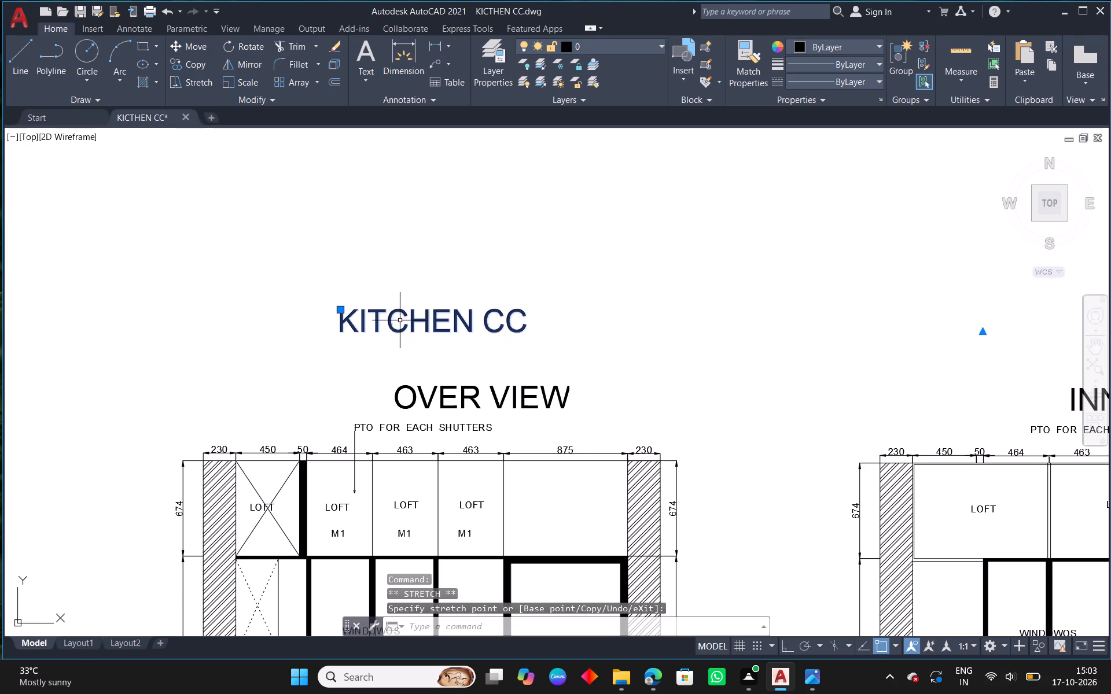
{"action": "scroll", "coordinate": [339, 309], "scroll_direction": "up", "scroll_amount": 1}
{"action": "left_click", "coordinate": [339, 309]}
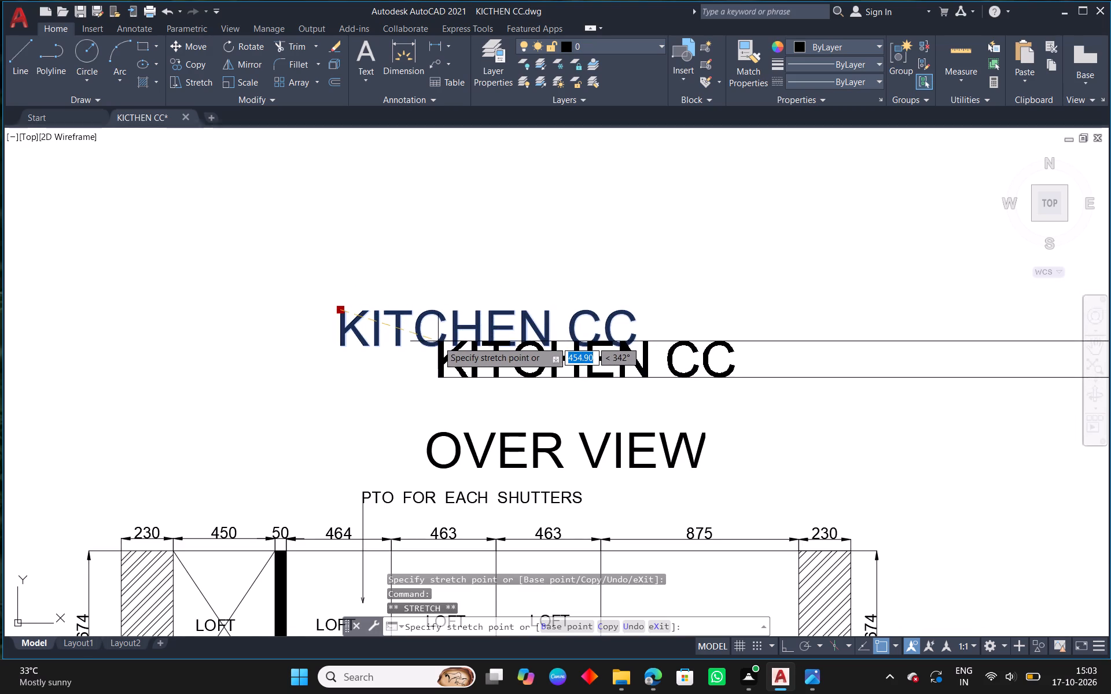
{"action": "scroll", "coordinate": [462, 335], "scroll_direction": "down", "scroll_amount": 2}
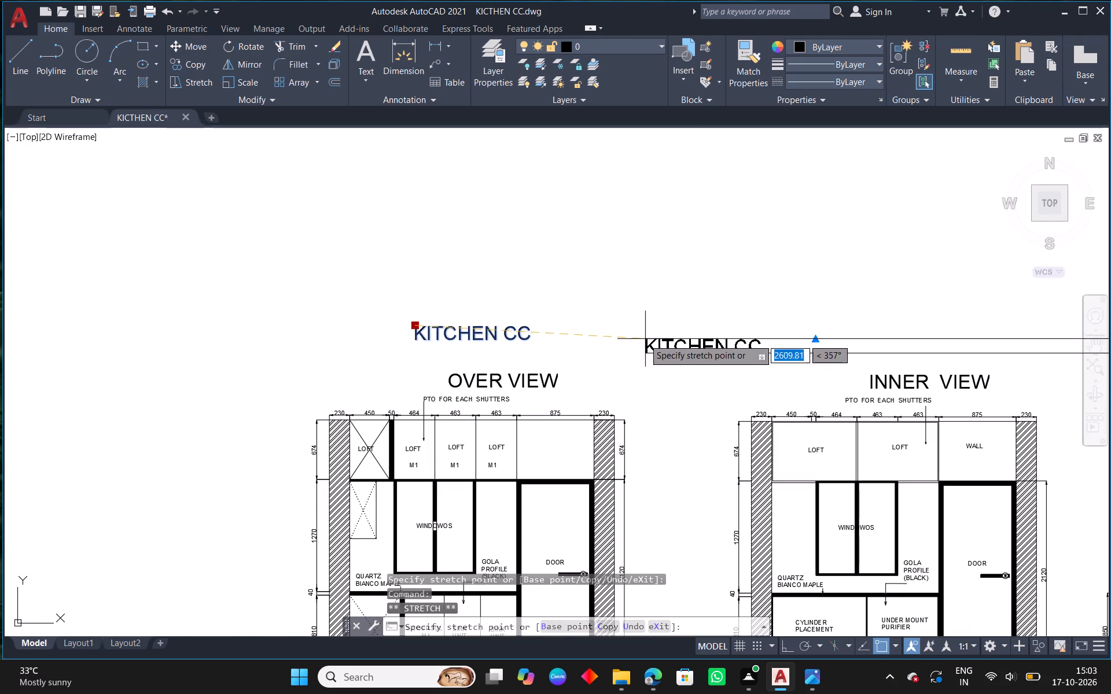
{"action": "left_click", "coordinate": [644, 339]}
{"action": "scroll", "coordinate": [575, 342], "scroll_direction": "down", "scroll_amount": 2}
{"action": "middle_click_drag", "start_coordinate": [643, 376], "coordinate": [570, 330]}
{"action": "left_click", "coordinate": [786, 274]}
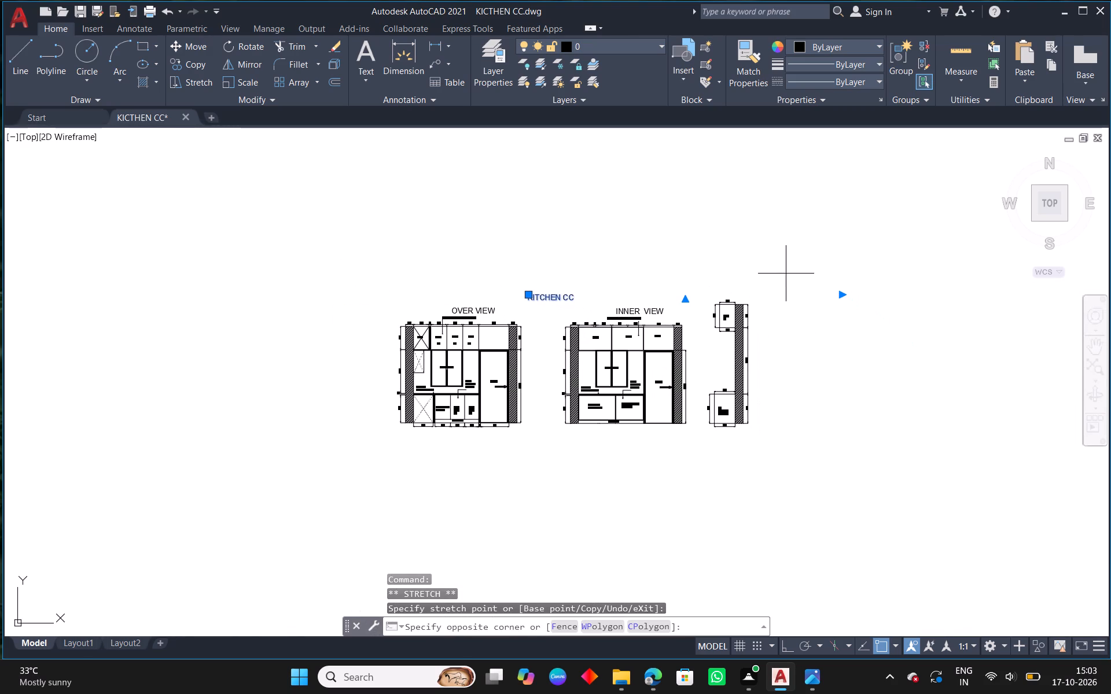
{"action": "left_click", "coordinate": [768, 291]}
{"action": "key", "text": "Escape"}
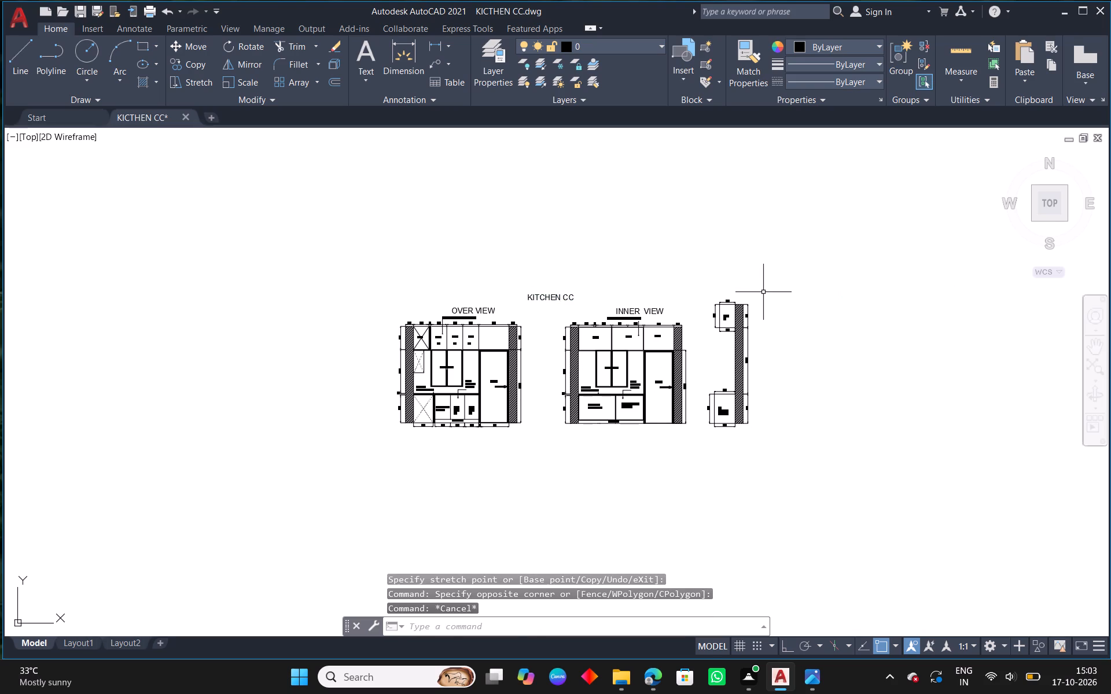
Select all the elevations with their titles and save the KICTHEN CC drawing.
{"action": "left_click_drag", "start_coordinate": [774, 256], "coordinate": [775, 304]}
{"action": "left_click", "coordinate": [331, 478]}
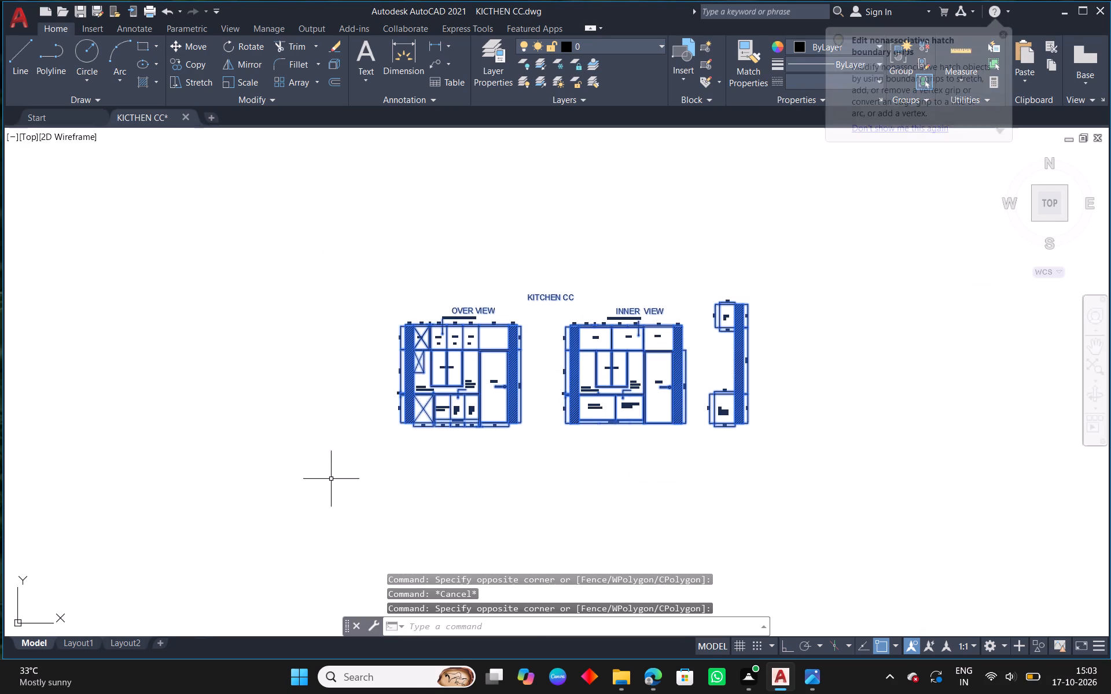
{"action": "key", "text": "ctrl+s"}
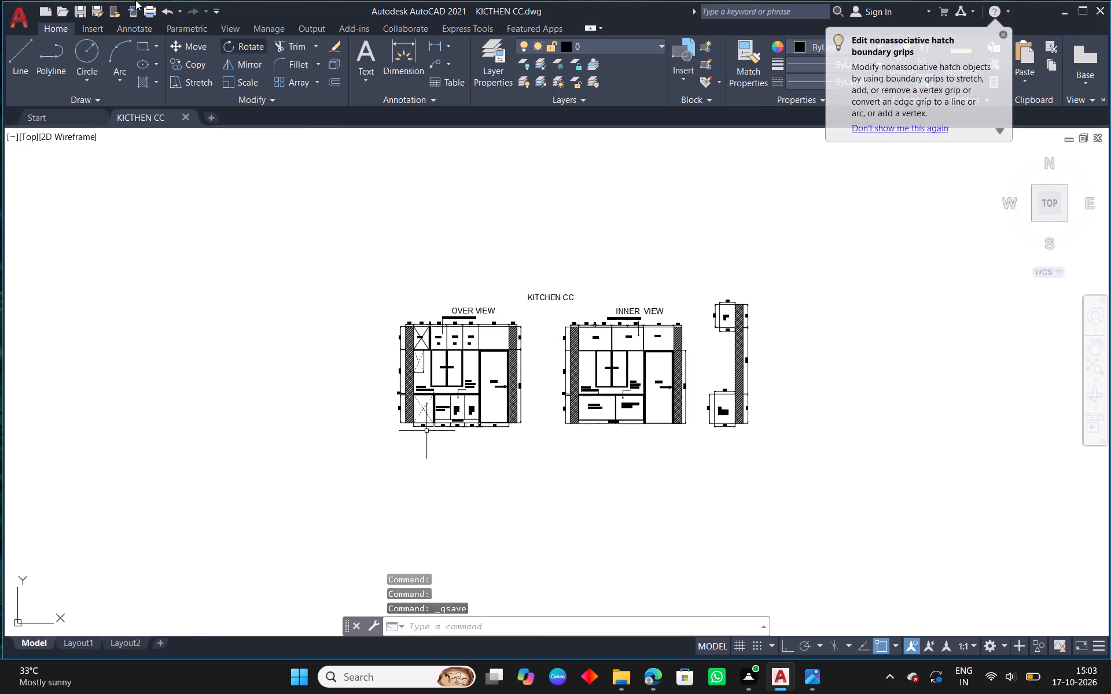
In File Explorer, copy the KICTHEN CC drawing file from Documents into the Autocad dwg files folder under internship on drive D, then return to AutoCAD.
{"action": "right_click", "coordinate": [155, 116]}
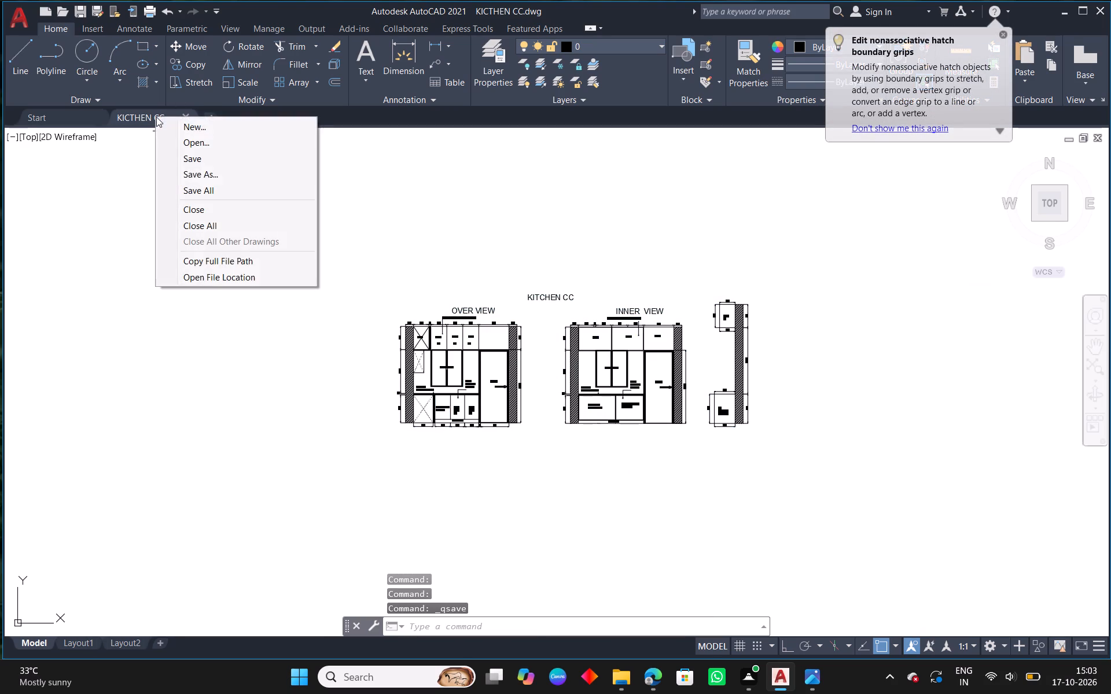
{"action": "left_click", "coordinate": [218, 275]}
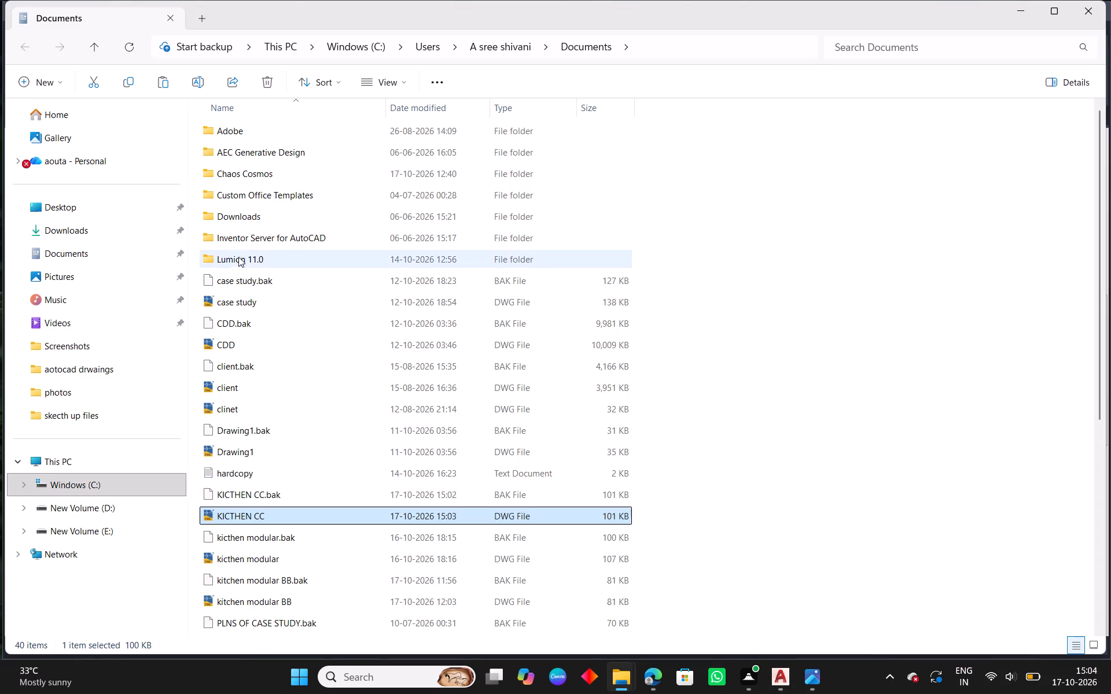
{"action": "scroll", "coordinate": [257, 254], "scroll_direction": "down", "scroll_amount": 4}
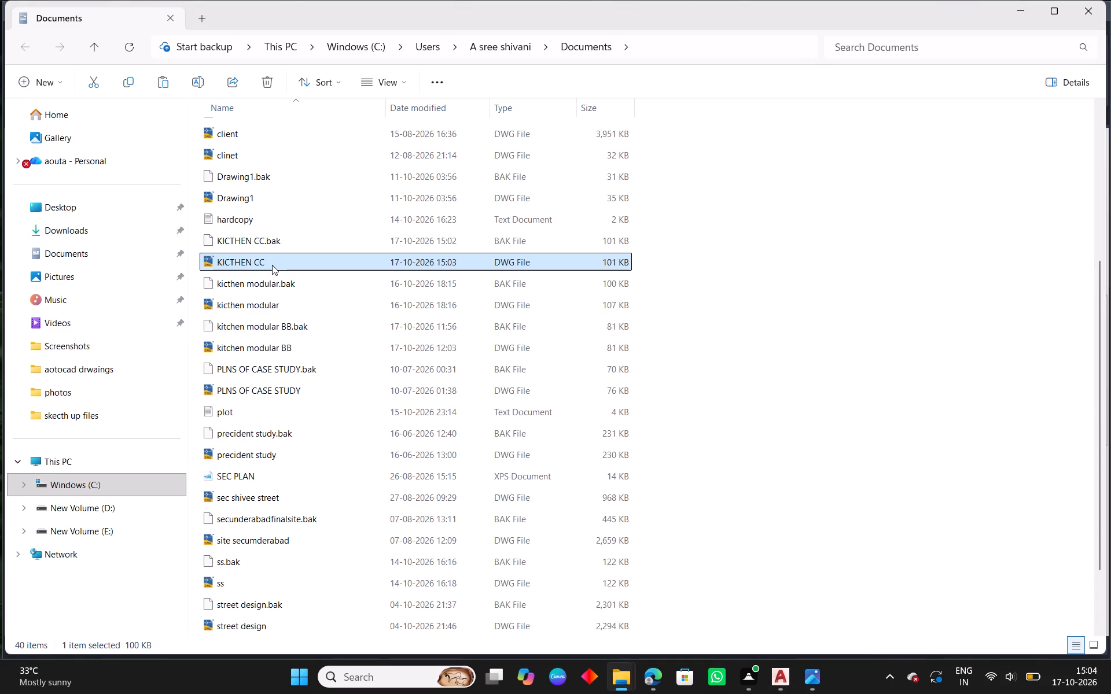
{"action": "right_click", "coordinate": [272, 265]}
{"action": "left_click", "coordinate": [335, 284]}
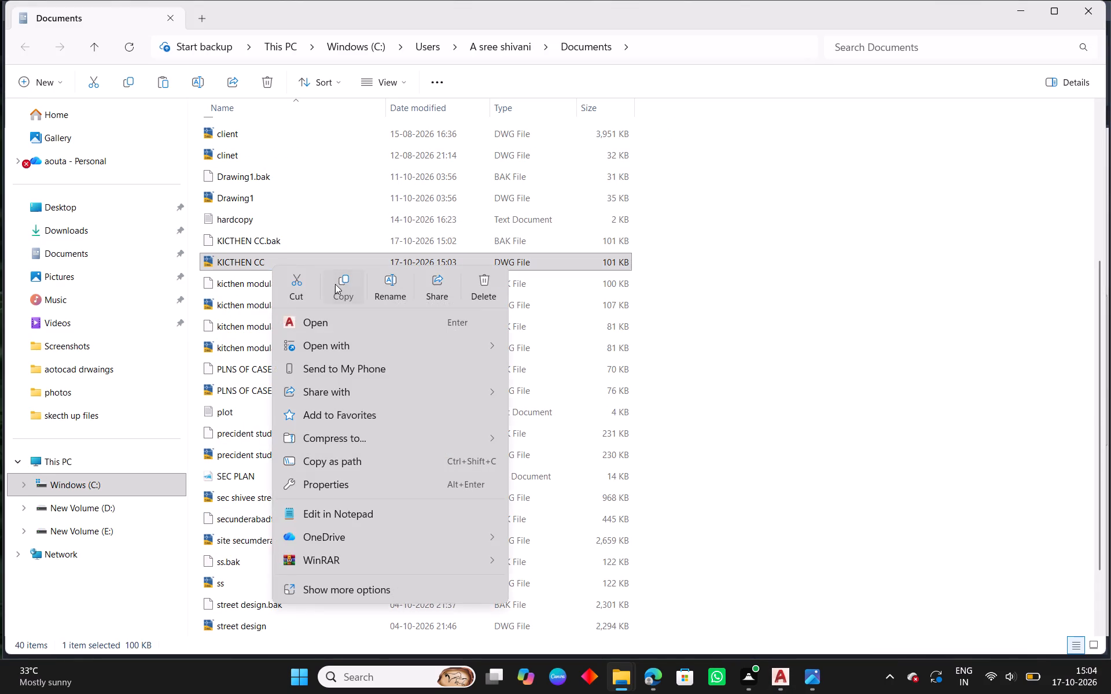
{"action": "left_click", "coordinate": [101, 499]}
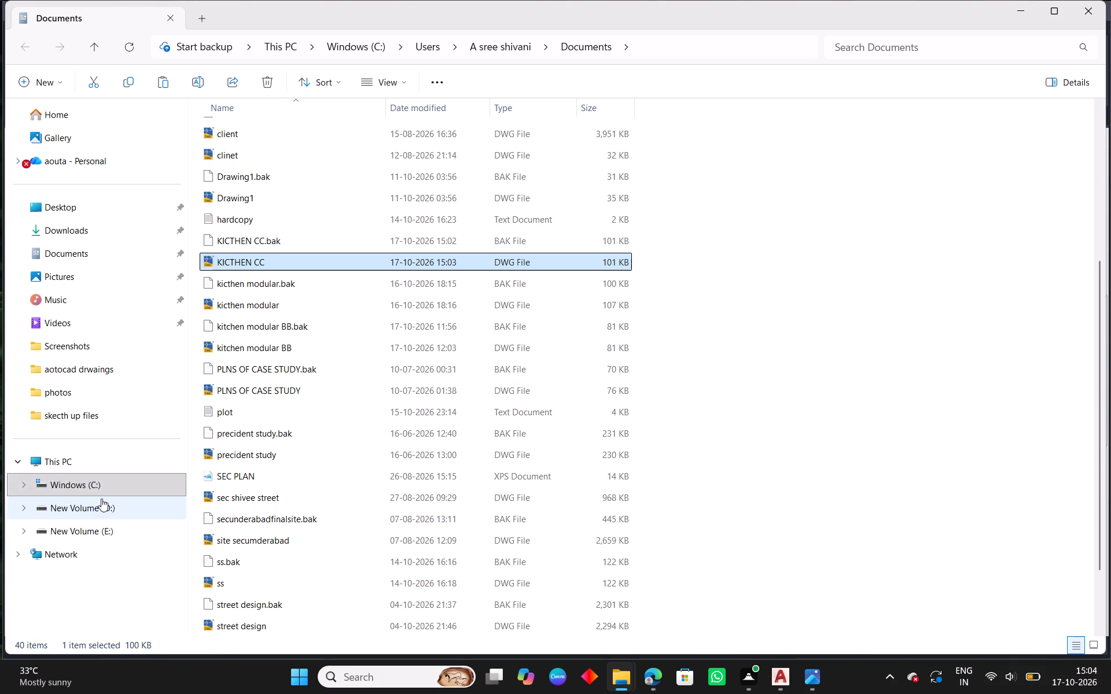
{"action": "double_click", "coordinate": [235, 190]}
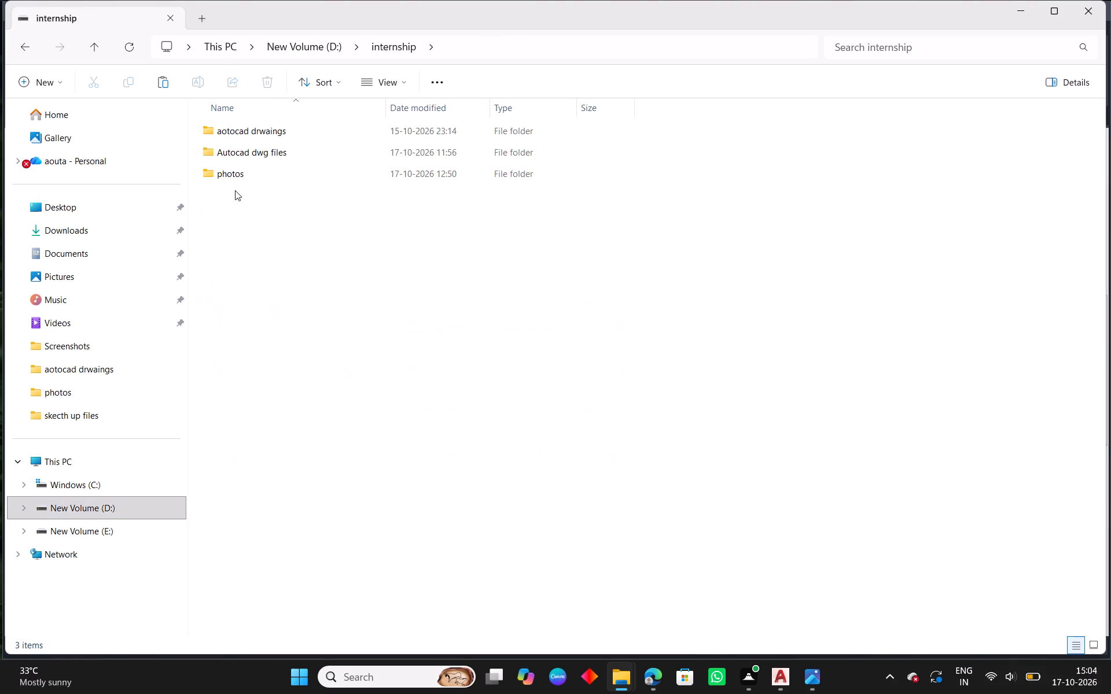
{"action": "double_click", "coordinate": [267, 152]}
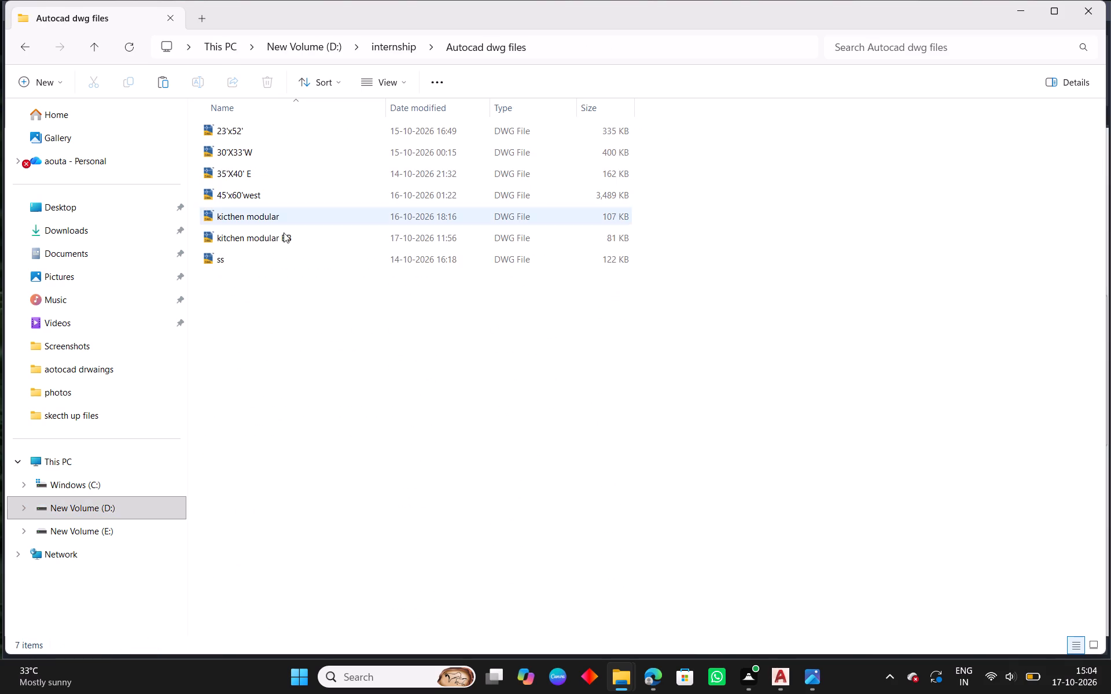
{"action": "right_click", "coordinate": [237, 293]}
{"action": "left_click", "coordinate": [263, 321]}
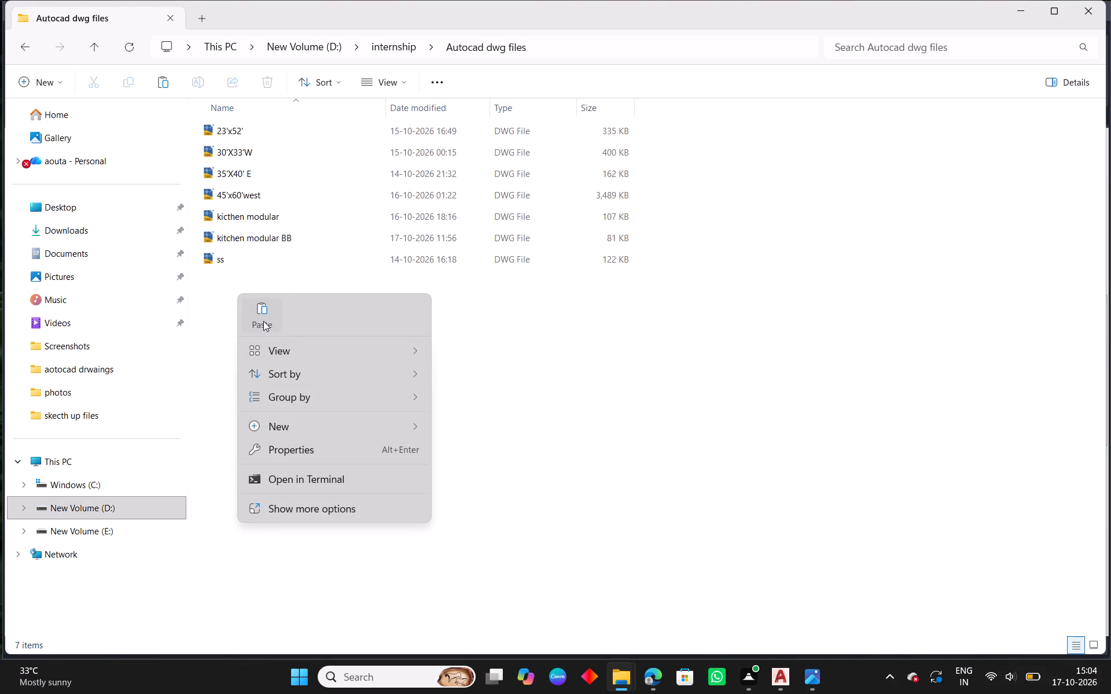
{"action": "left_click", "coordinate": [1016, 18]}
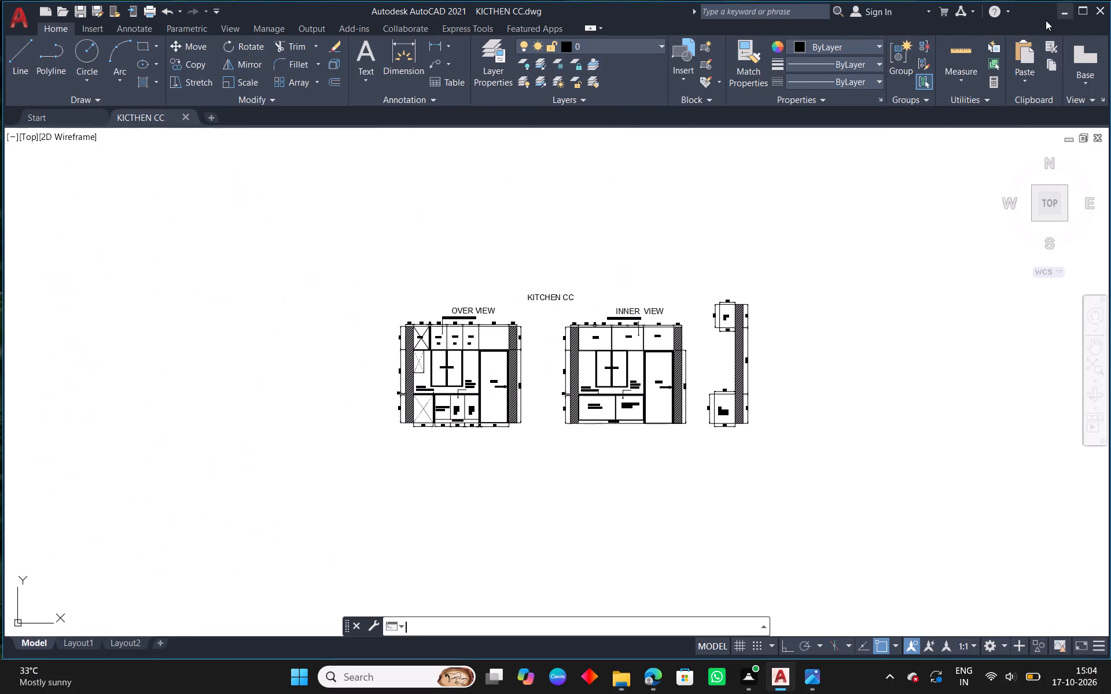